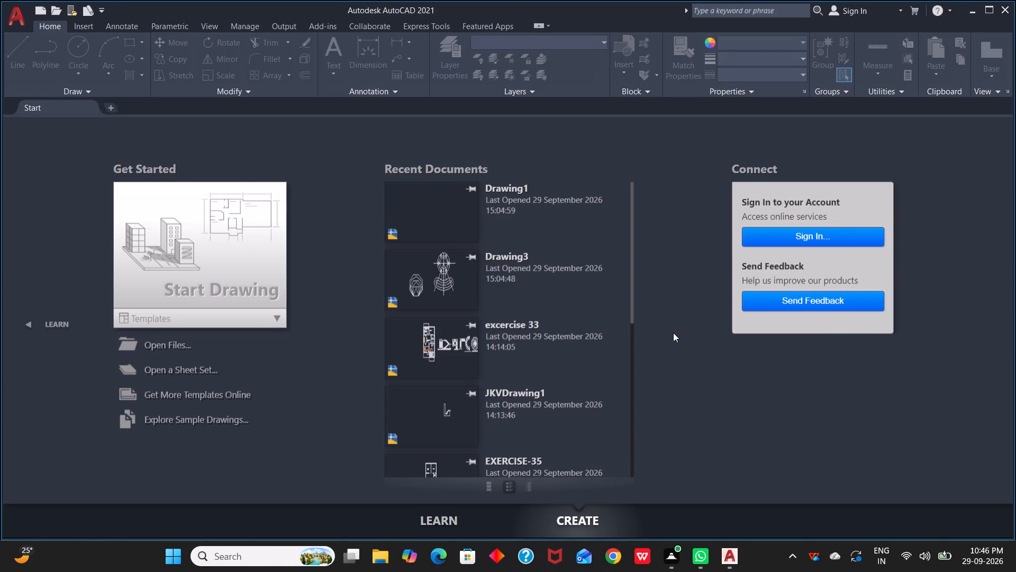
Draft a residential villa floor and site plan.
Start a new blank drawing.
left_click(249, 271)
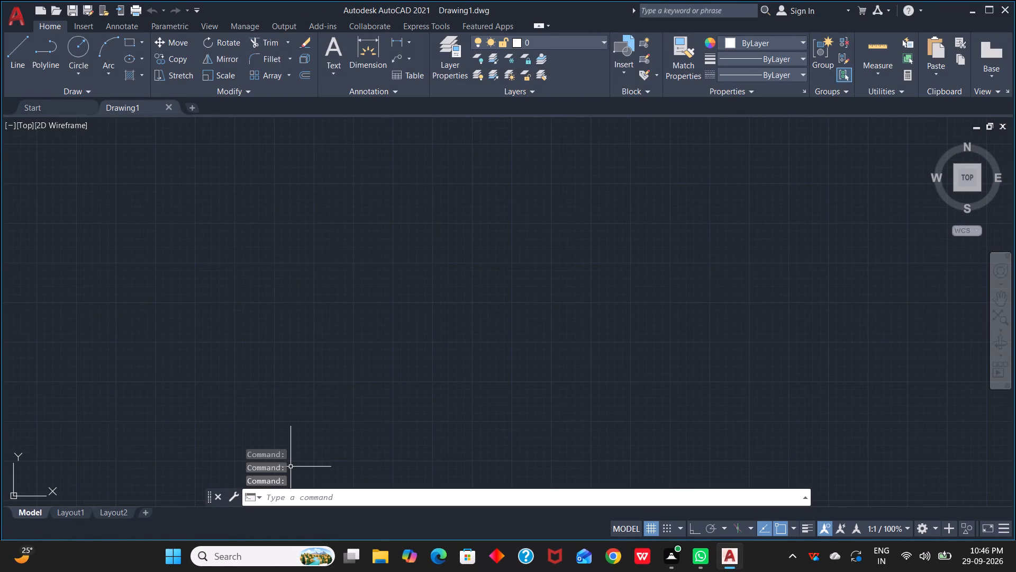
Turn on command logging with LOGFILEON.
key("l")
key("o")
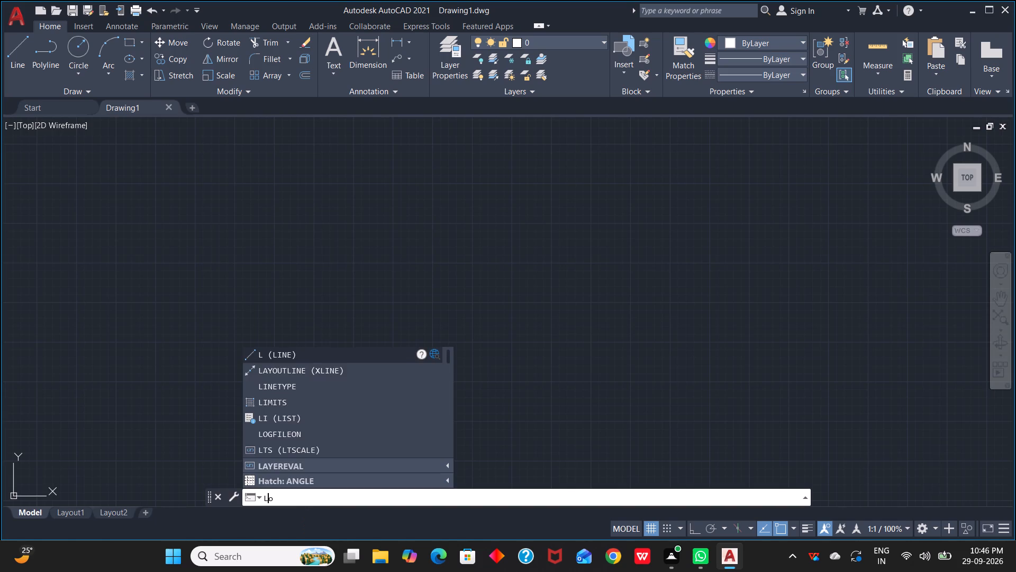
key("g")
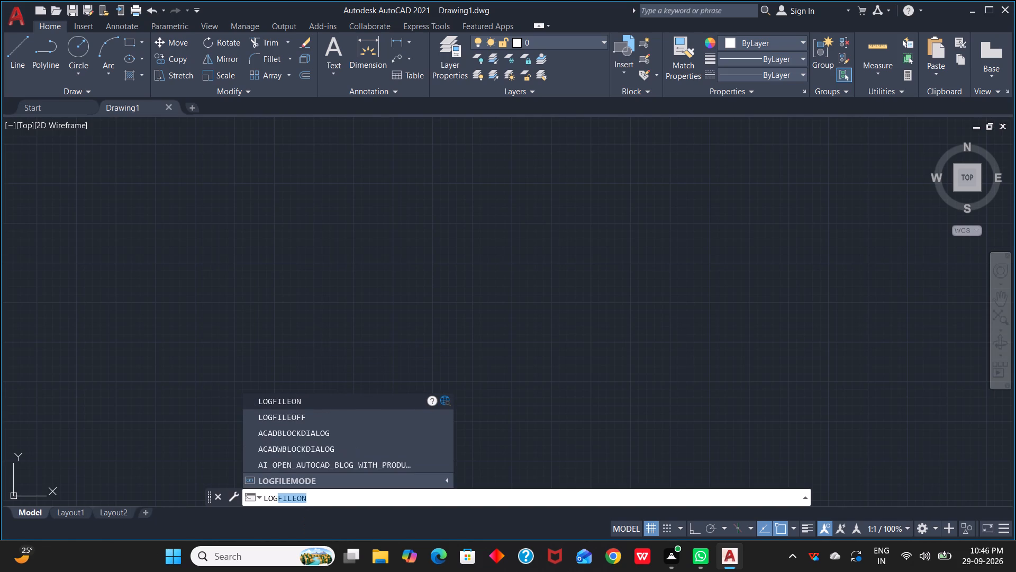
left_click(303, 404)
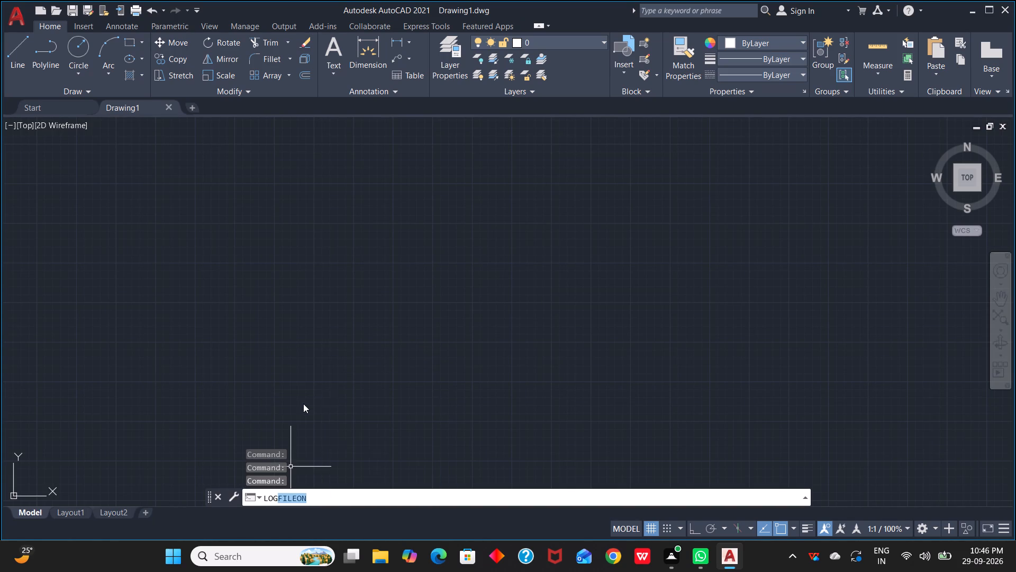
Configure the drawing units to a length precision of 0.0 and an insertion scale in meters.
type("un")
key("Return")
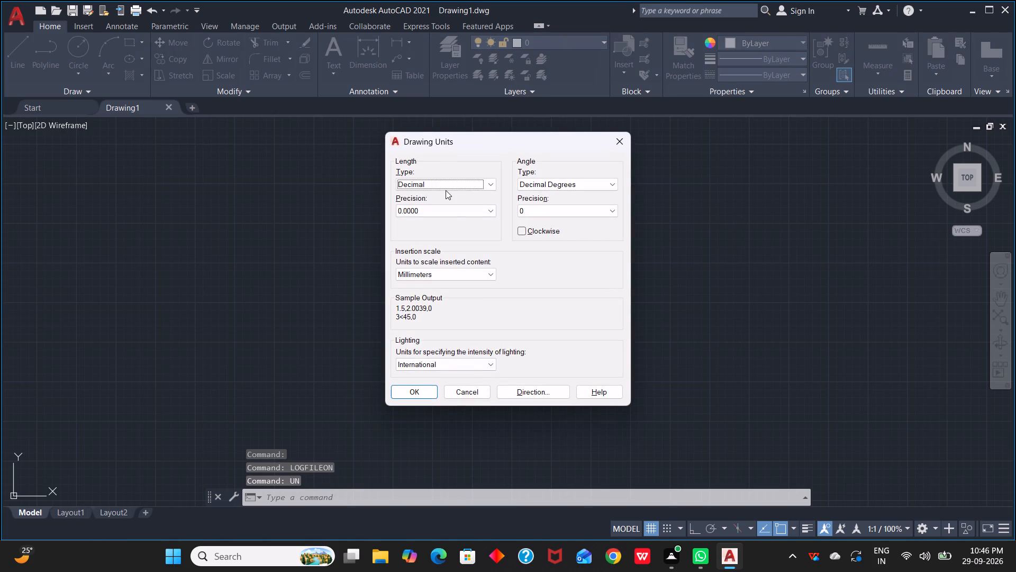
left_click(492, 211)
left_click(466, 233)
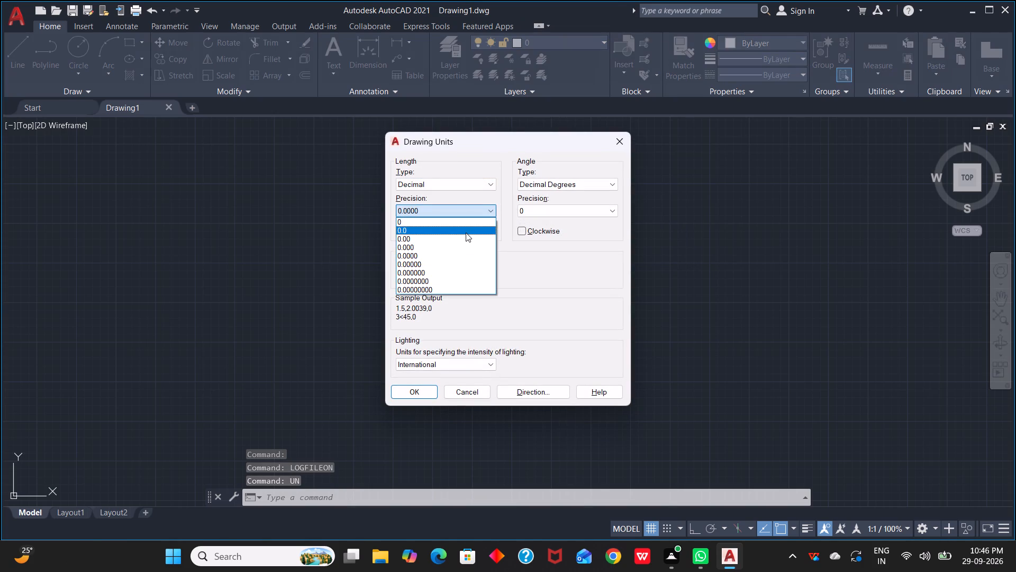
left_click(486, 275)
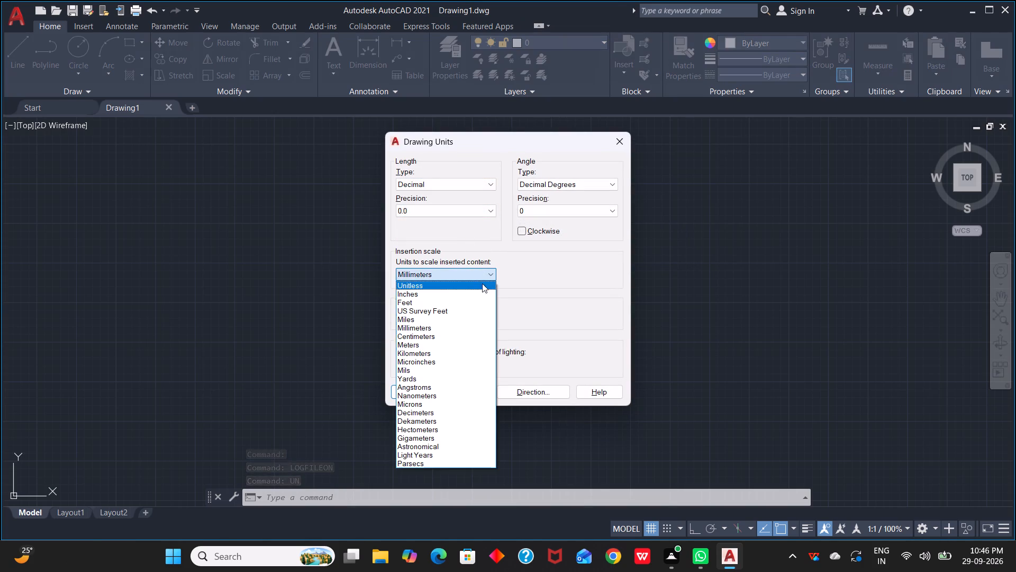
left_click(447, 342)
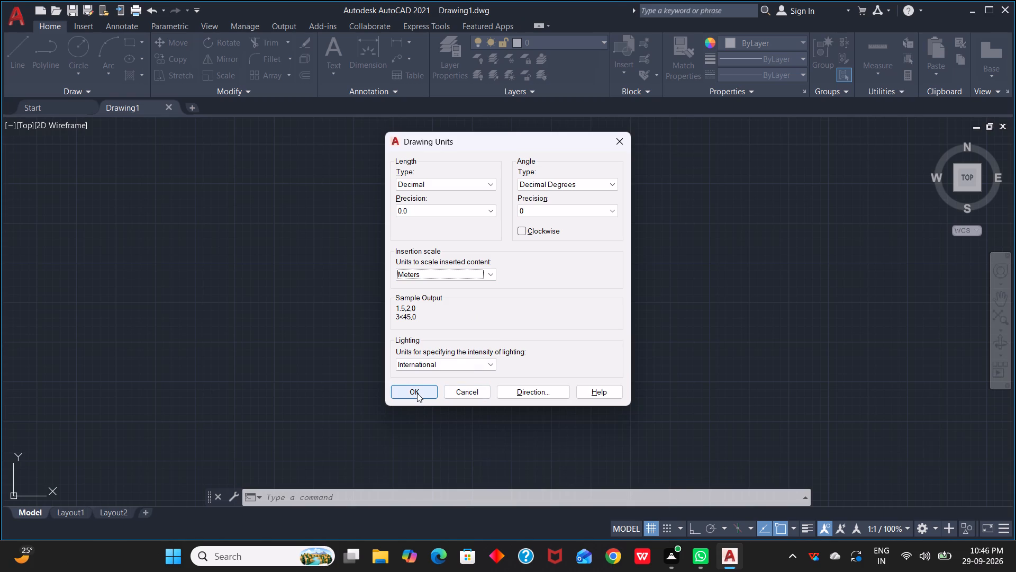
left_click(417, 393)
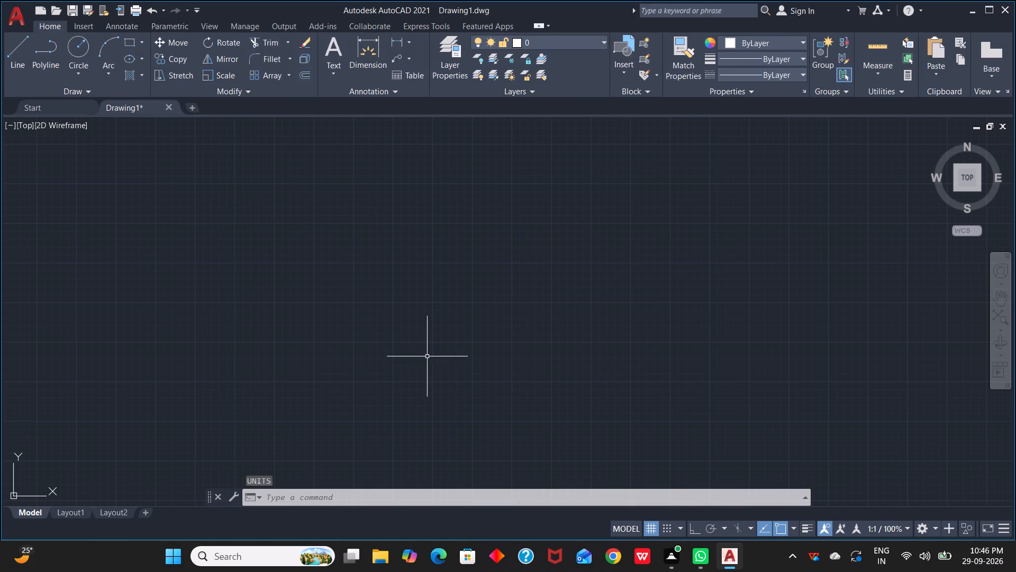
Modify the Standard dimension style so its primary linear dimensions use a precision of 0.0.
key("d")
key("Return")
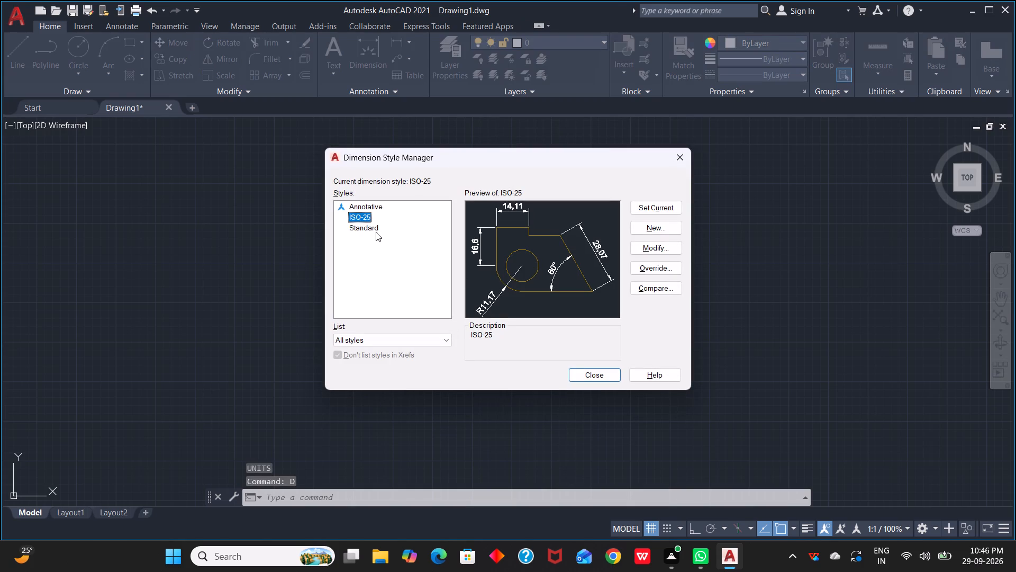
left_click(376, 228)
left_click(664, 243)
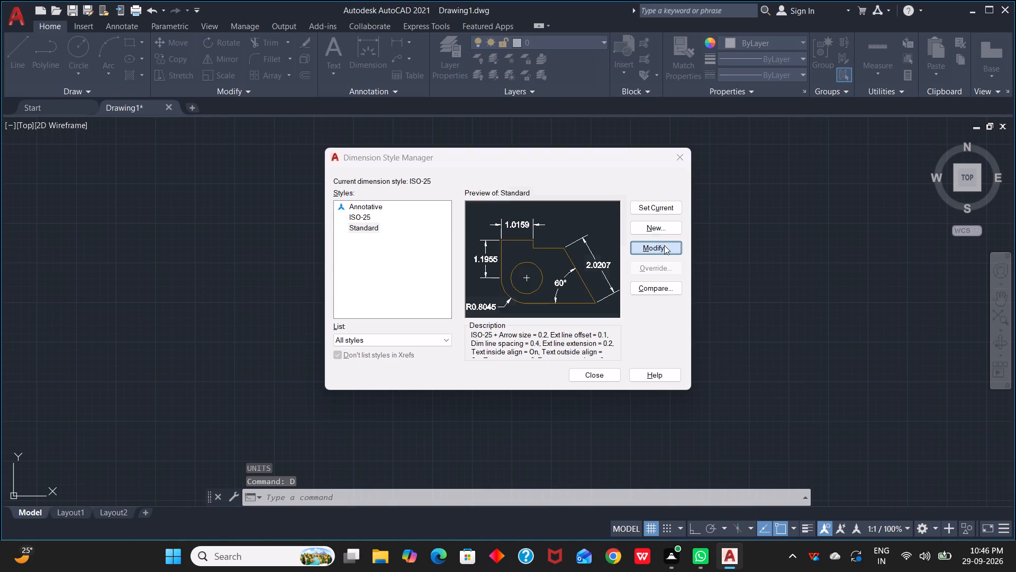
left_click(664, 249)
left_click(478, 177)
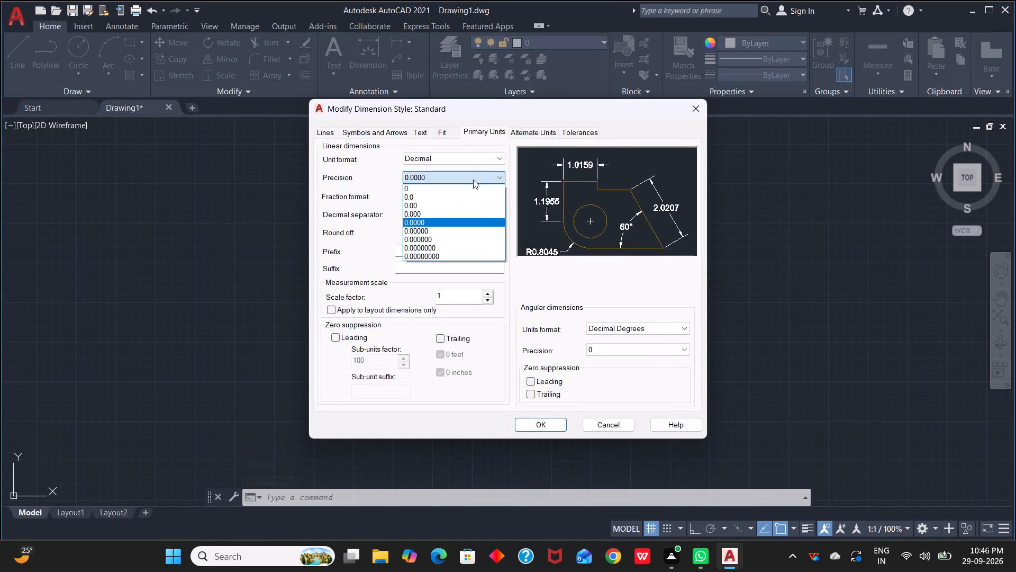
left_click(451, 193)
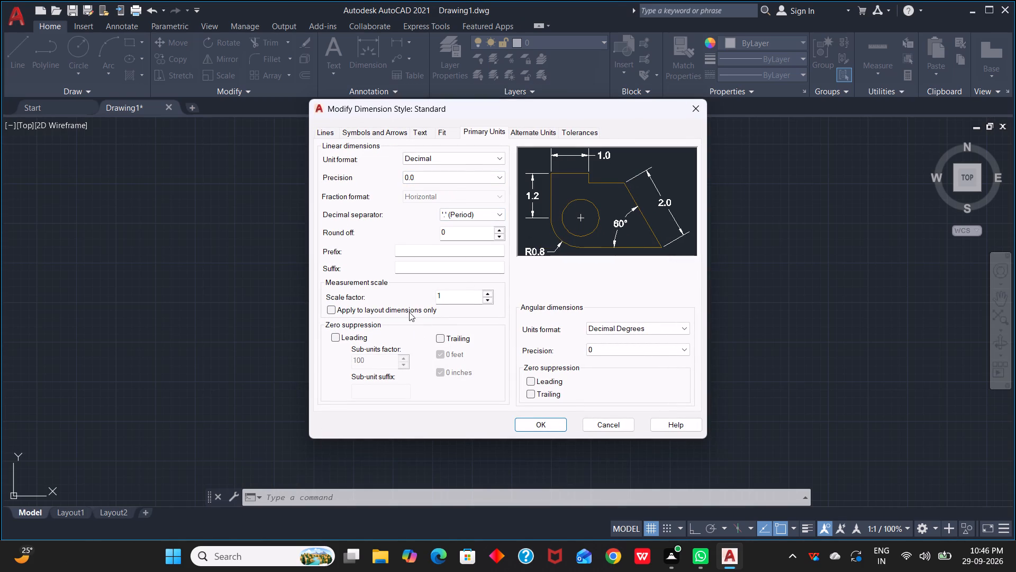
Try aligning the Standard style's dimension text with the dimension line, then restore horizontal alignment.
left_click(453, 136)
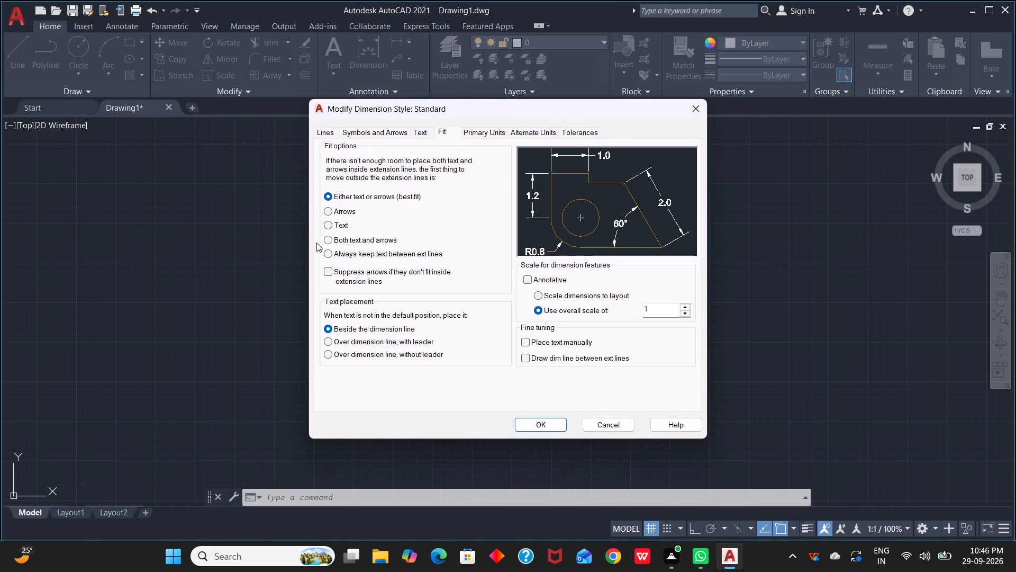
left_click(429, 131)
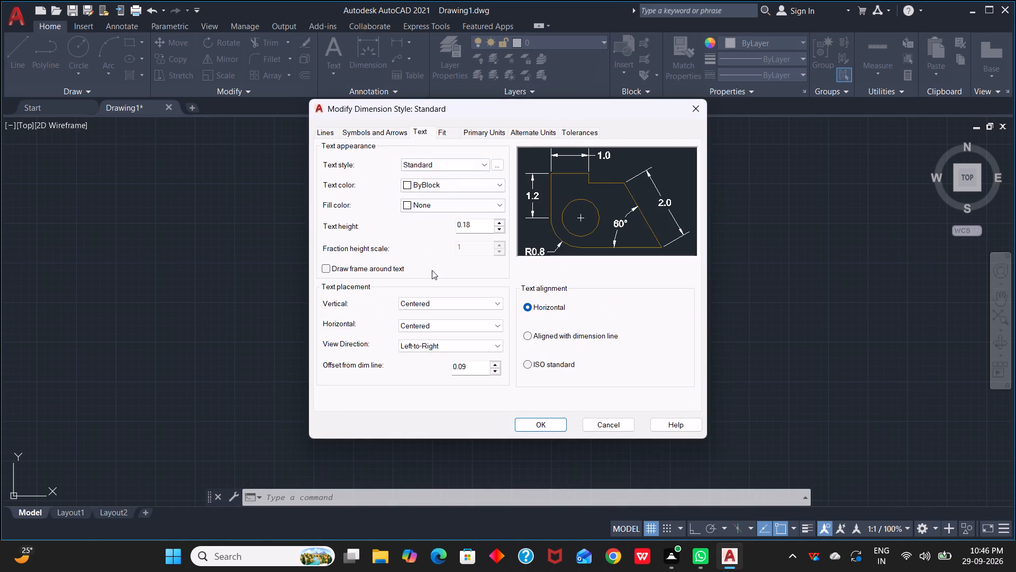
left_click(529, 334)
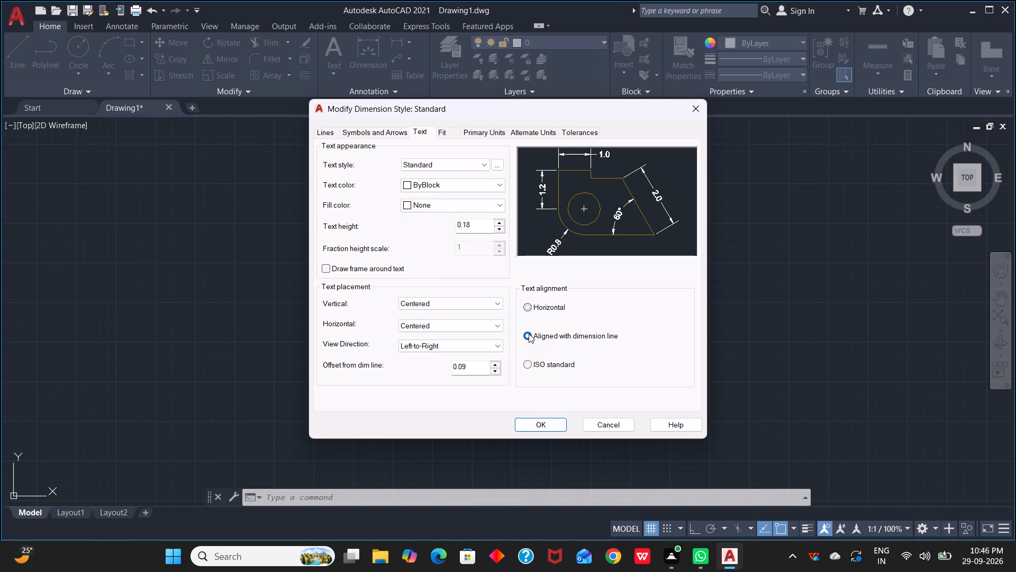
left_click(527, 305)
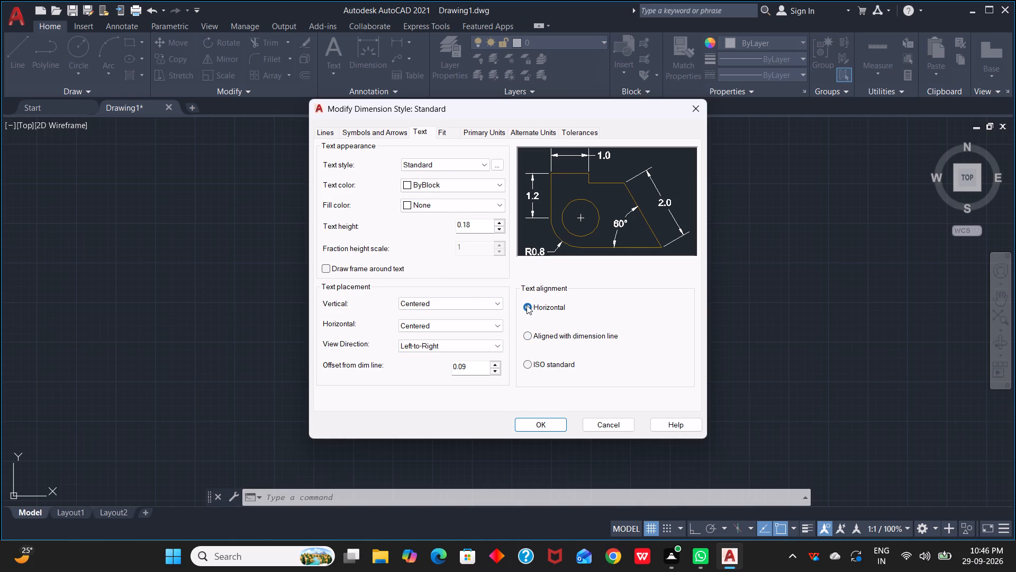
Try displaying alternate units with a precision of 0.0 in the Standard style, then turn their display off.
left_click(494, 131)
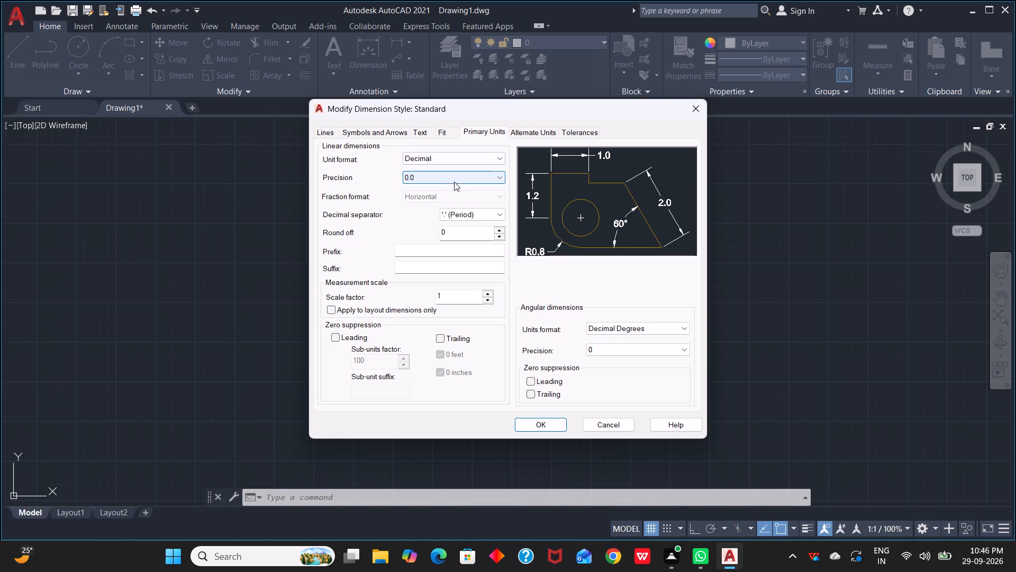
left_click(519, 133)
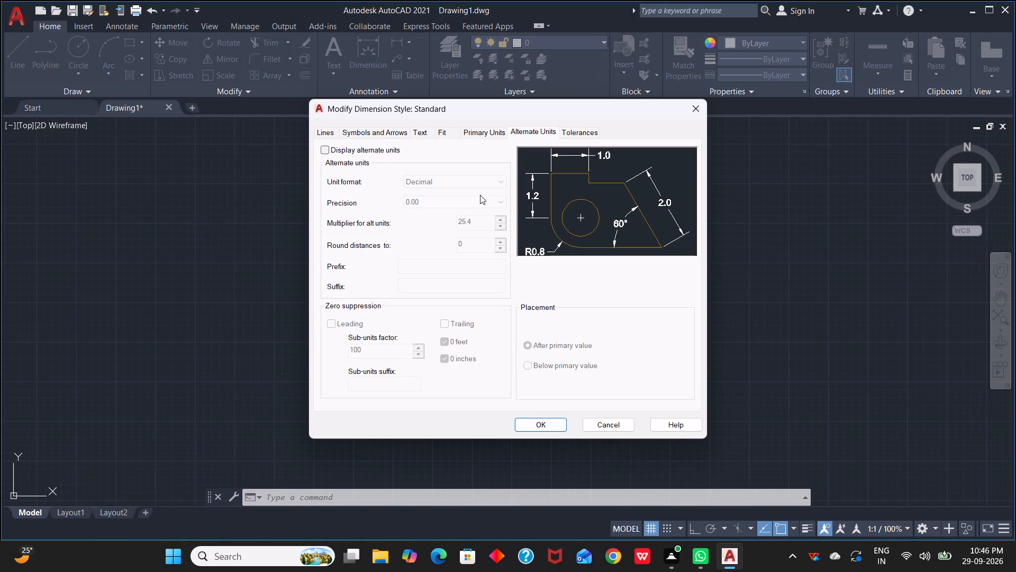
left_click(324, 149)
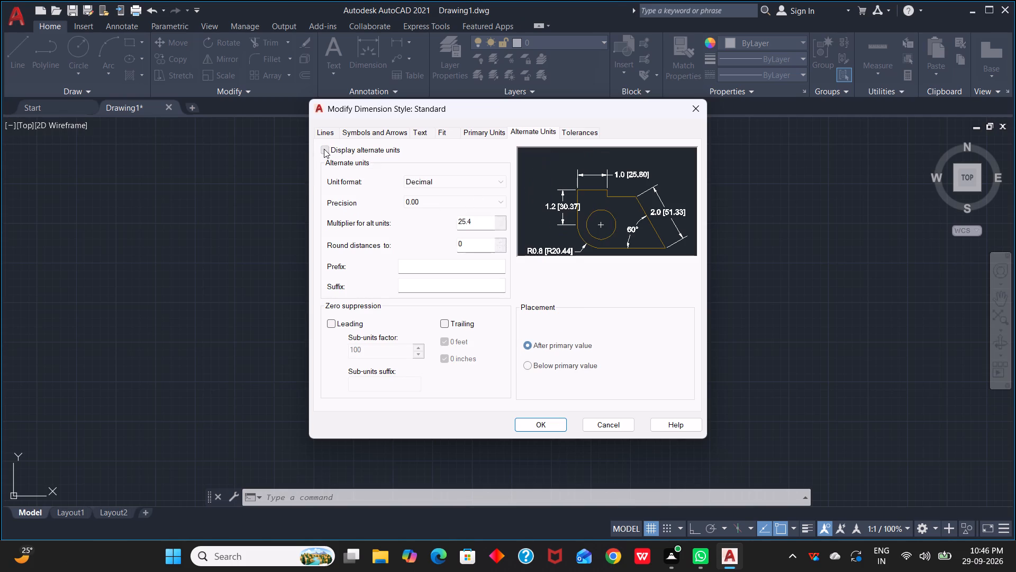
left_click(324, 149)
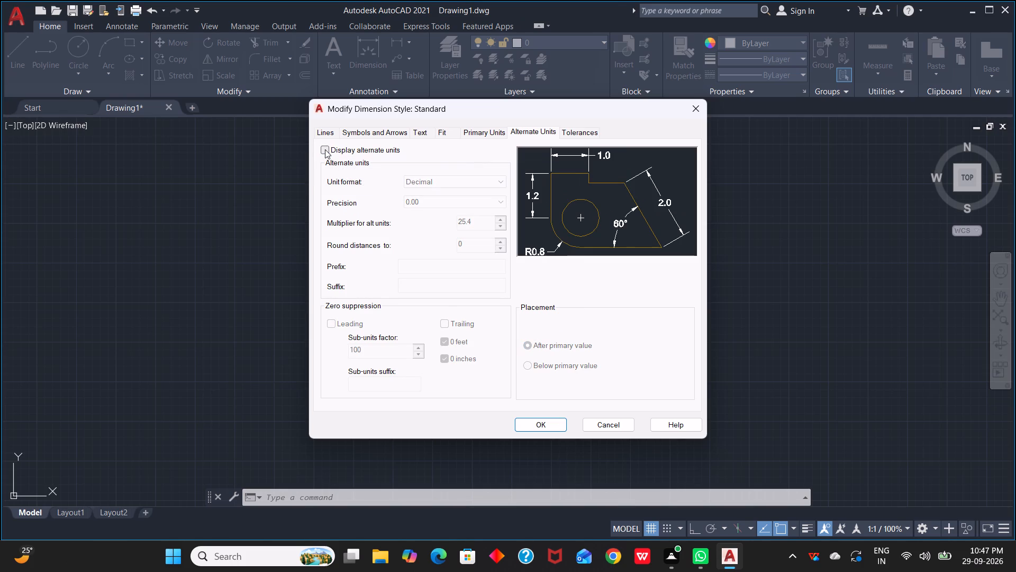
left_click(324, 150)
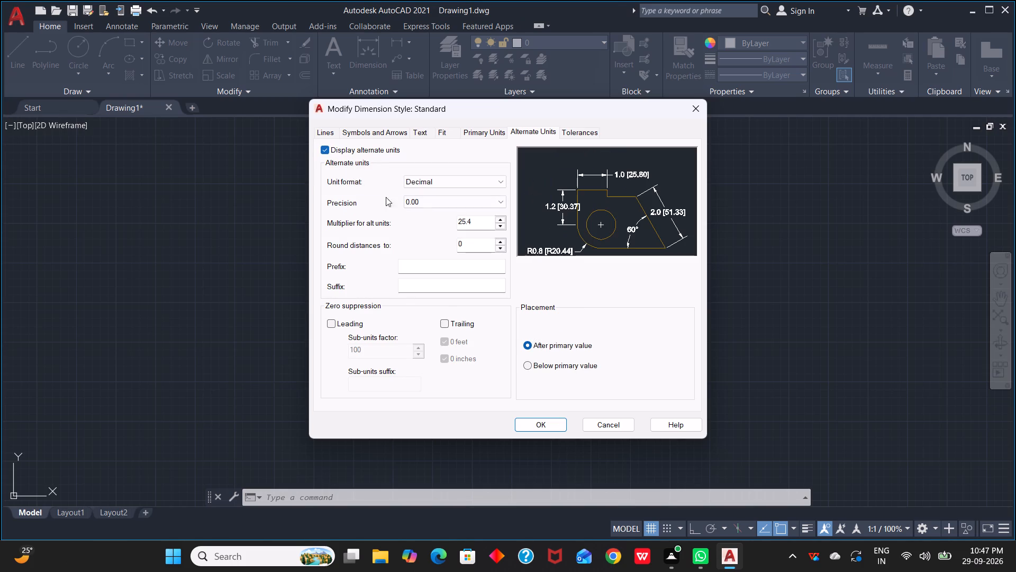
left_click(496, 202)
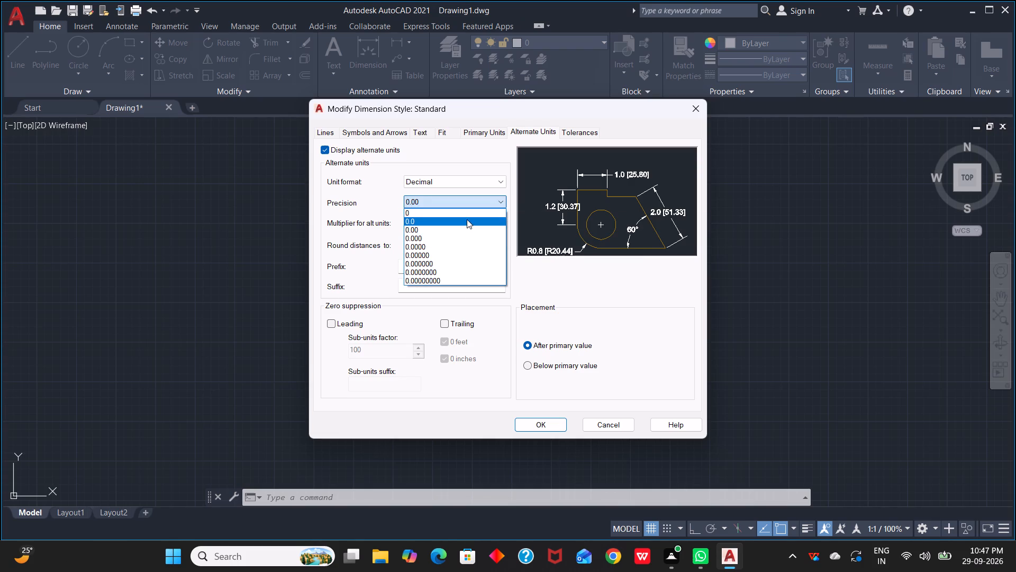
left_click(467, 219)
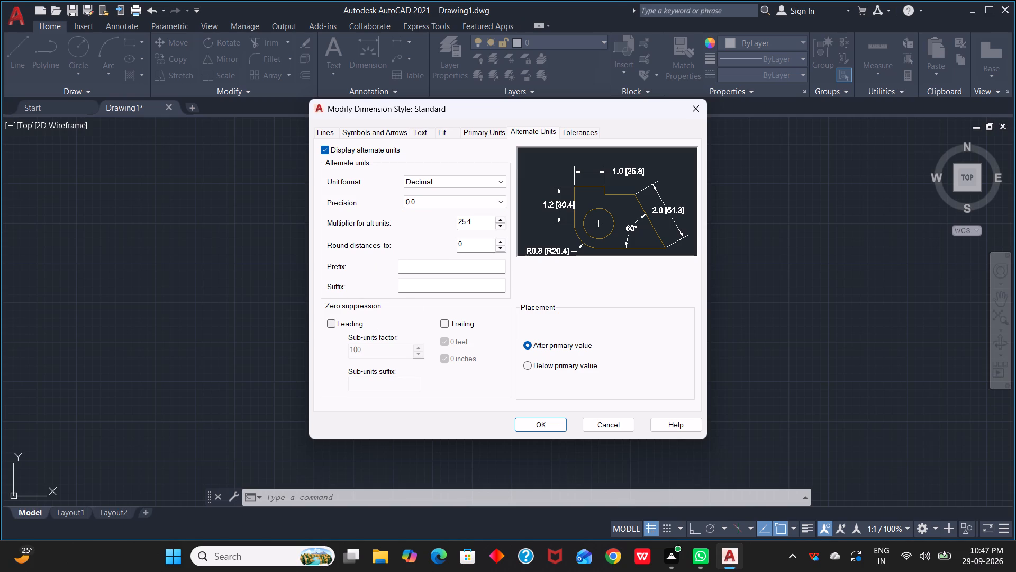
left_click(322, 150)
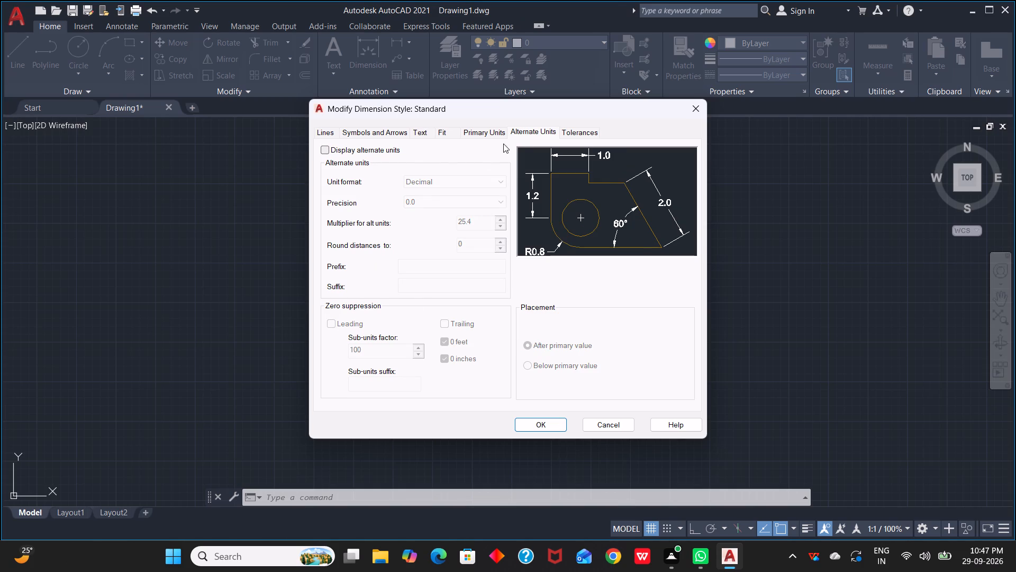
Review the Standard style's tolerance, text, arrow, line, fit and primary unit settings.
left_click(571, 128)
left_click(432, 131)
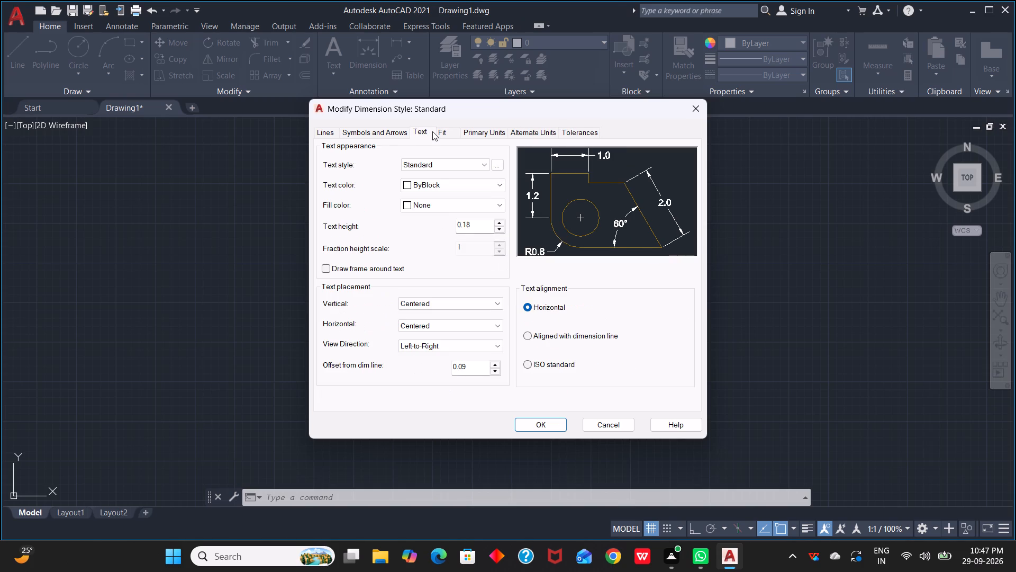
left_click(383, 132)
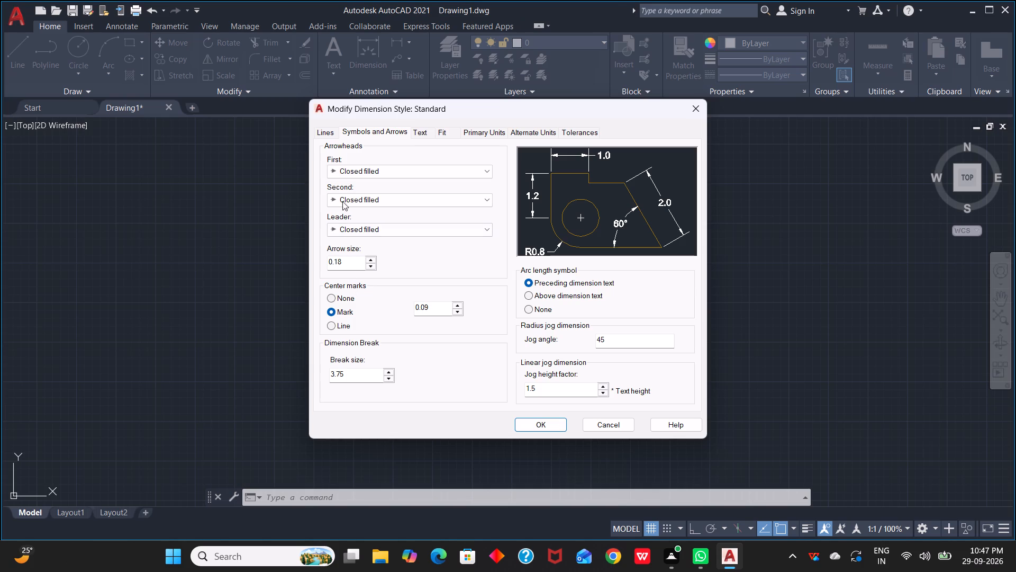
left_click(325, 132)
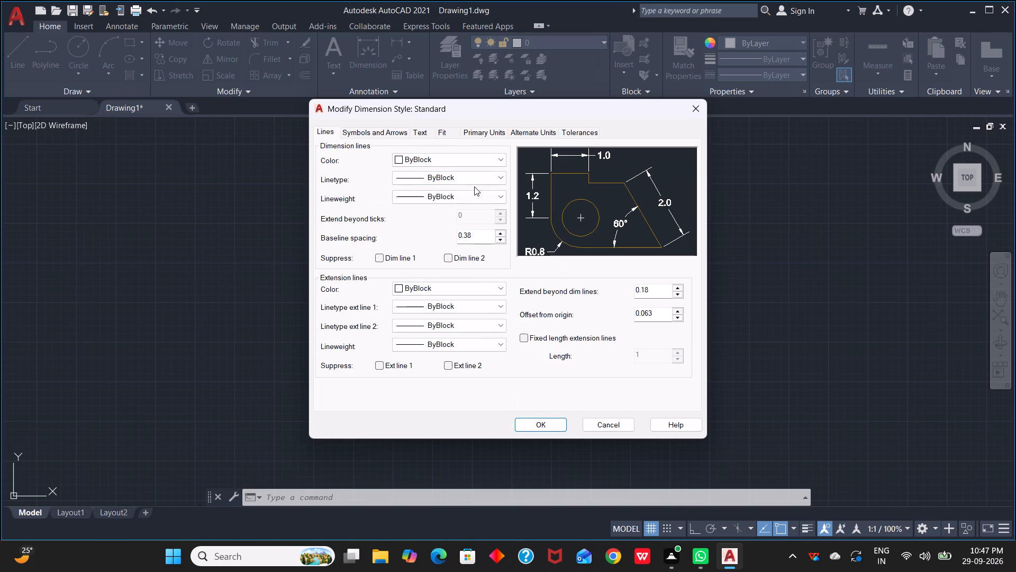
left_click(445, 133)
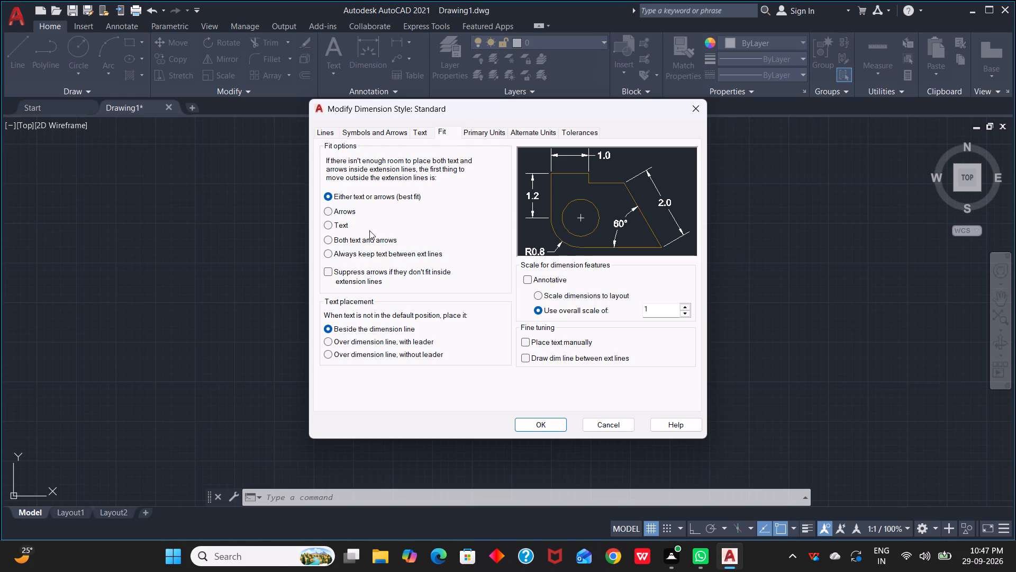
left_click(488, 132)
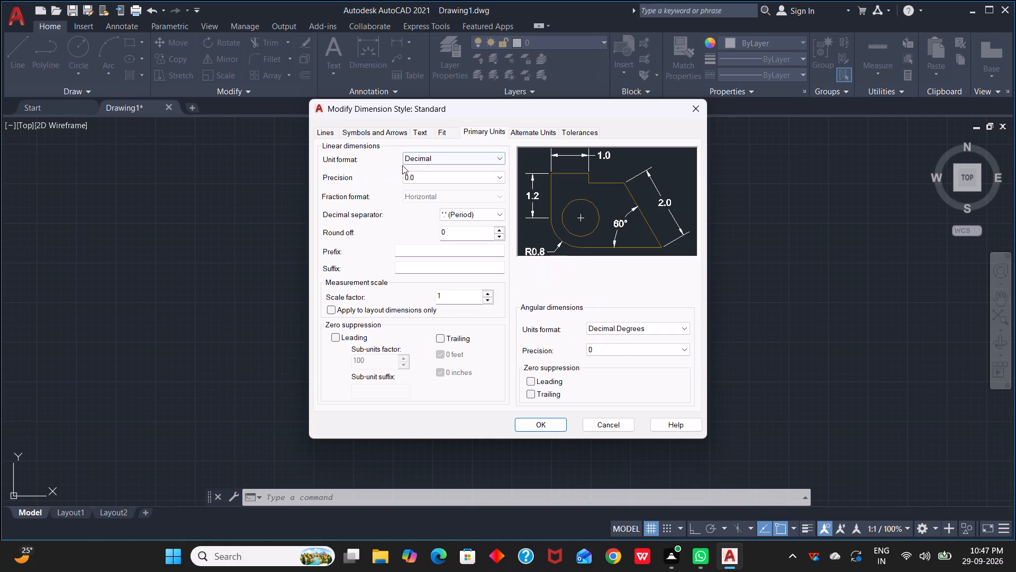
Accept the modified Standard dimension style and set it as the current style.
left_click(541, 427)
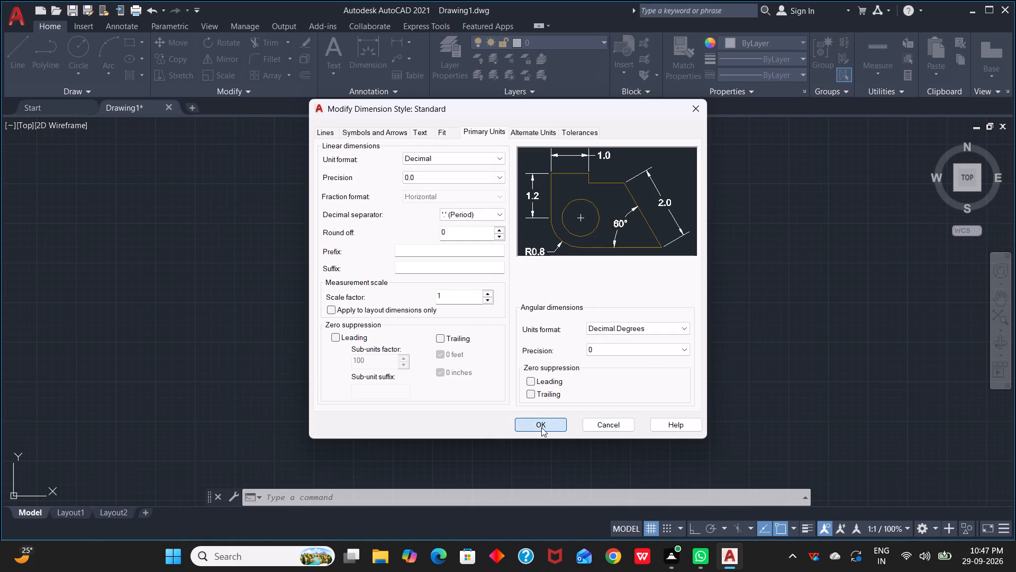
left_click(664, 202)
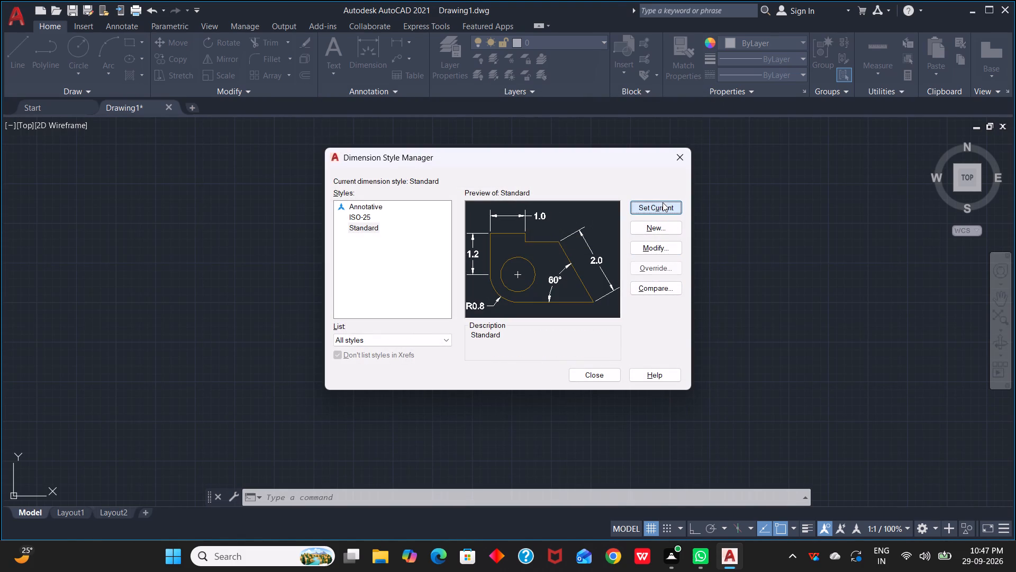
left_click(661, 204)
left_click(661, 204)
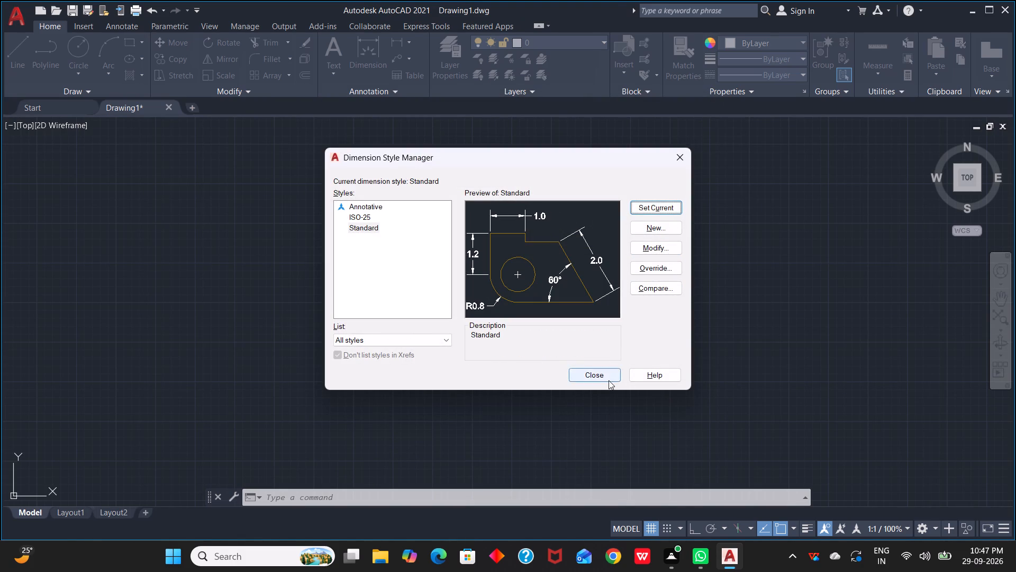
left_click(606, 376)
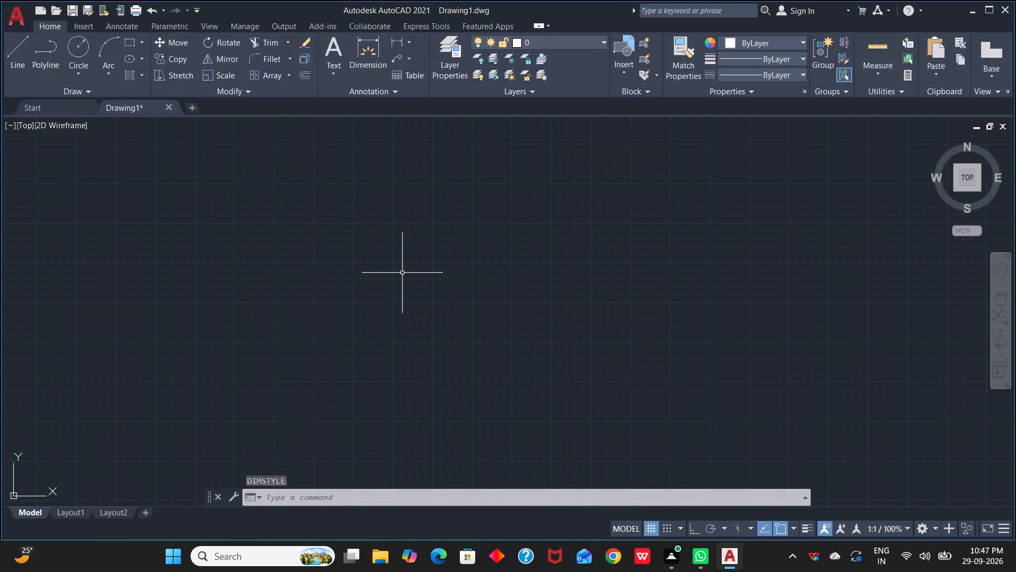
Draw a horizontal line 16.20 long to the east with Ortho mode turned on.
key("Escape")
key("Escape")
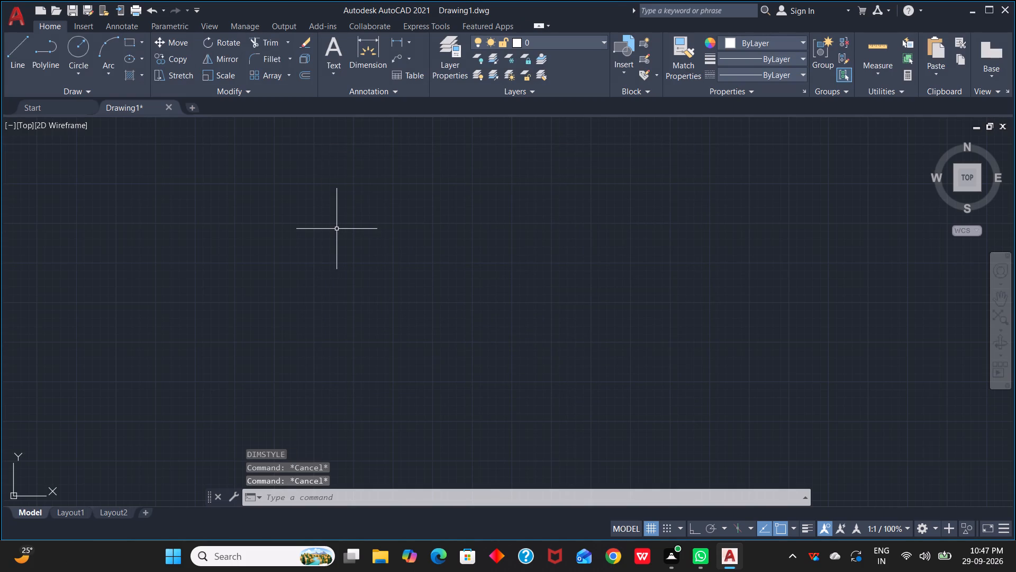
type("l")
key("space")
left_click(360, 218)
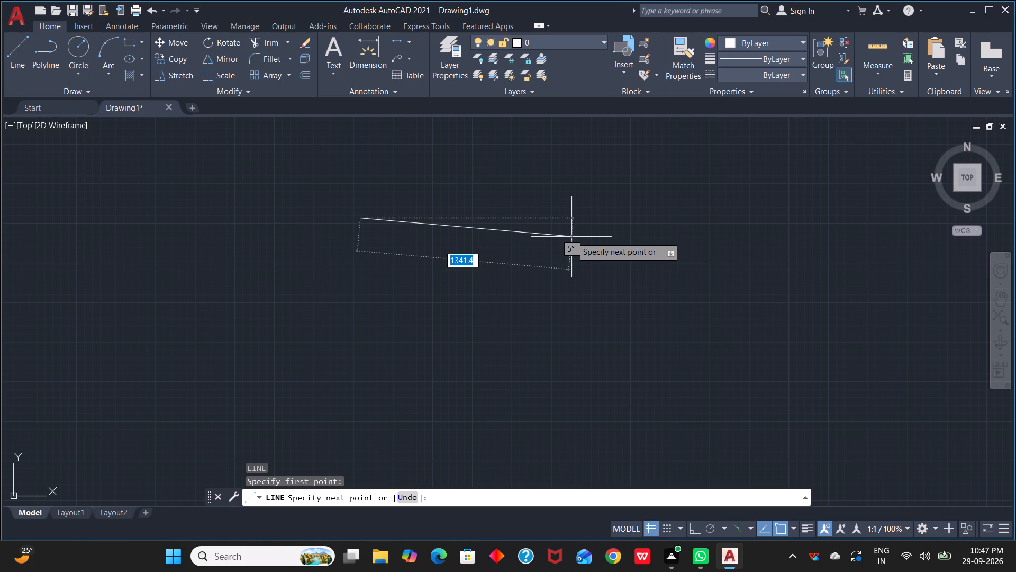
key("F8")
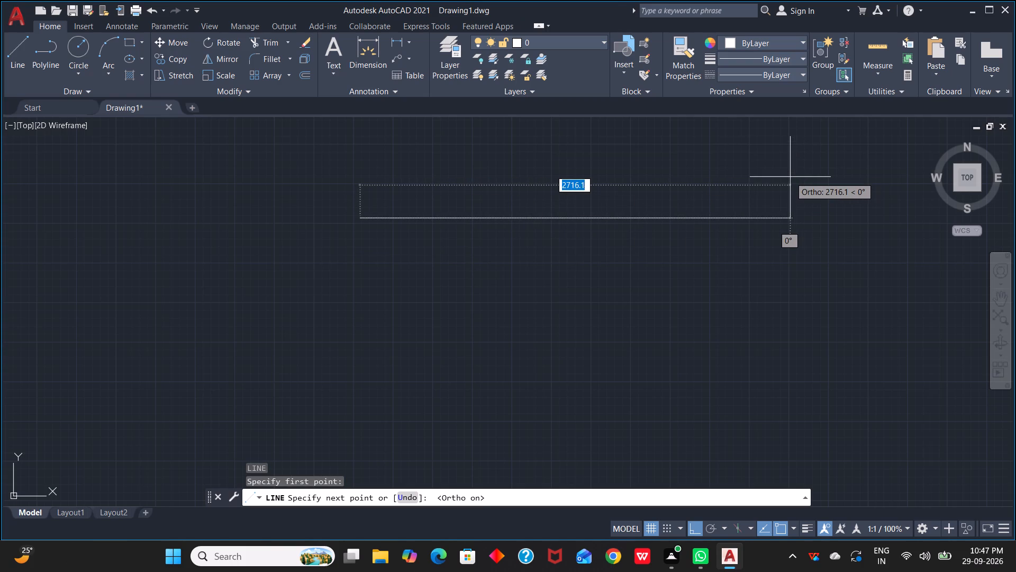
type("16.20")
key("Return")
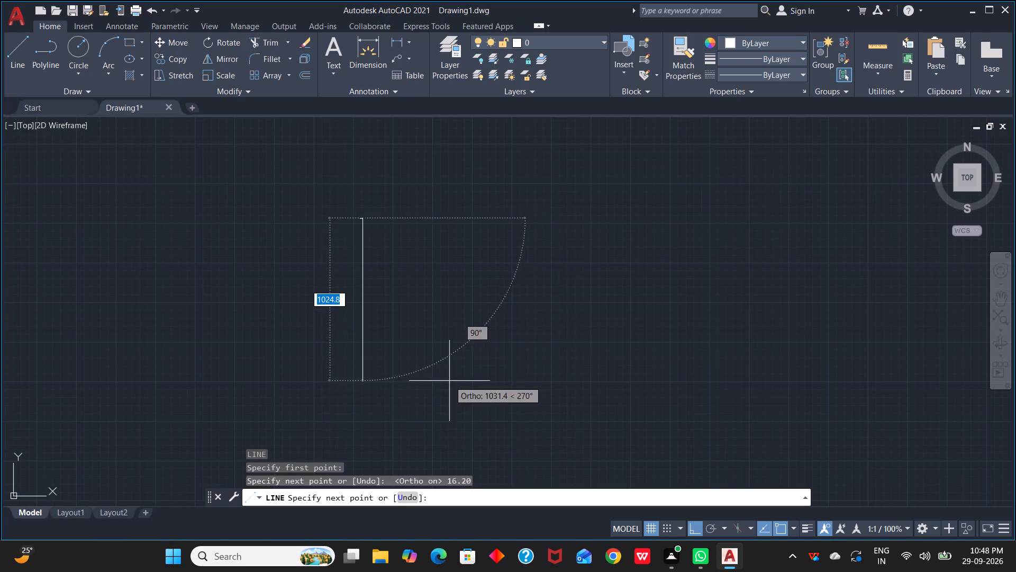
scroll(384, 281, "up", 2)
middle_click_drag(384, 281, 651, 399)
scroll(604, 266, "up", 3)
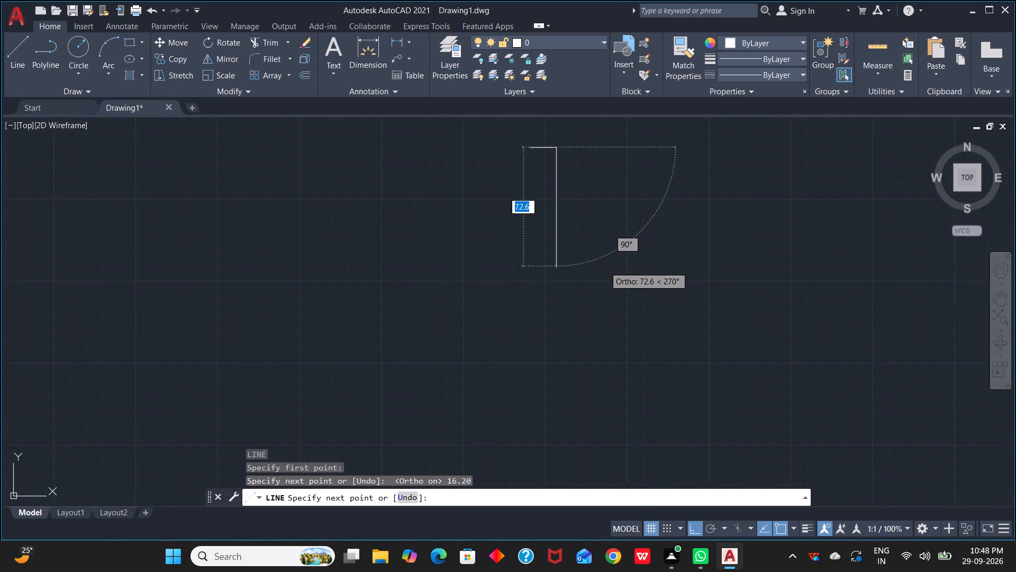
middle_click_drag(604, 266, 653, 337)
scroll(639, 297, "up", 3)
middle_click_drag(638, 296, 698, 436)
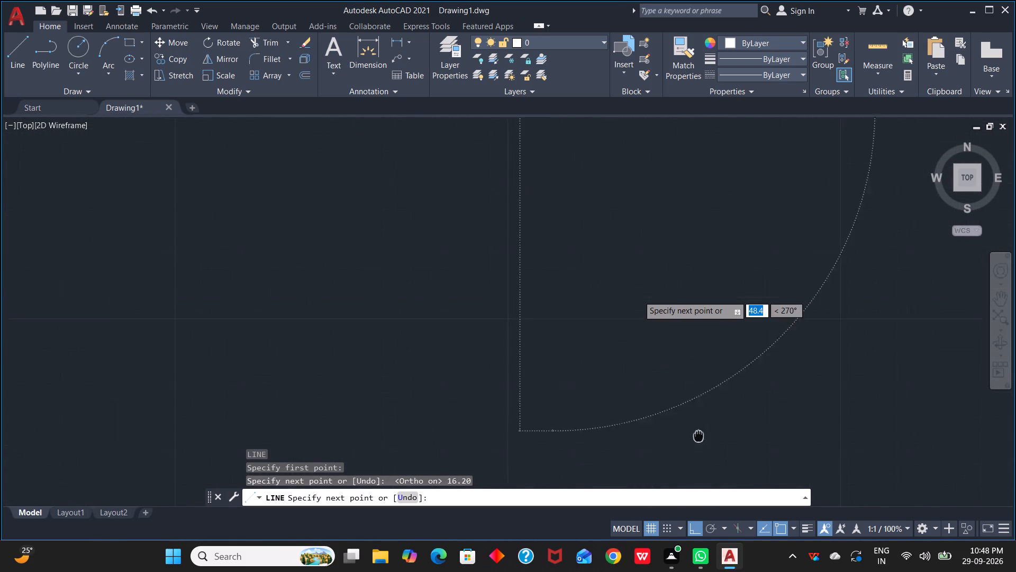
middle_click_drag(698, 436, 719, 474)
middle_click_drag(613, 278, 707, 421)
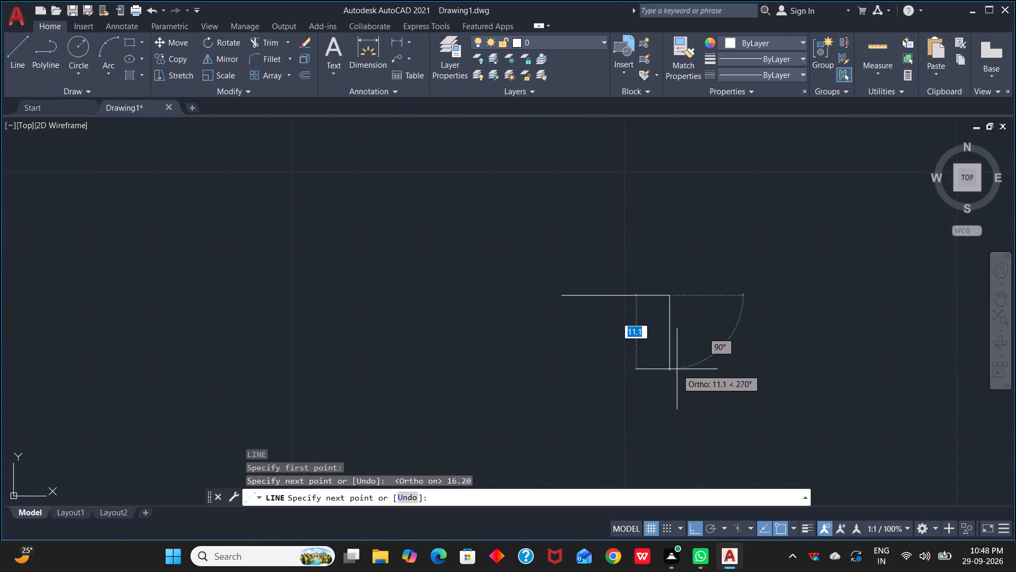
key("Escape")
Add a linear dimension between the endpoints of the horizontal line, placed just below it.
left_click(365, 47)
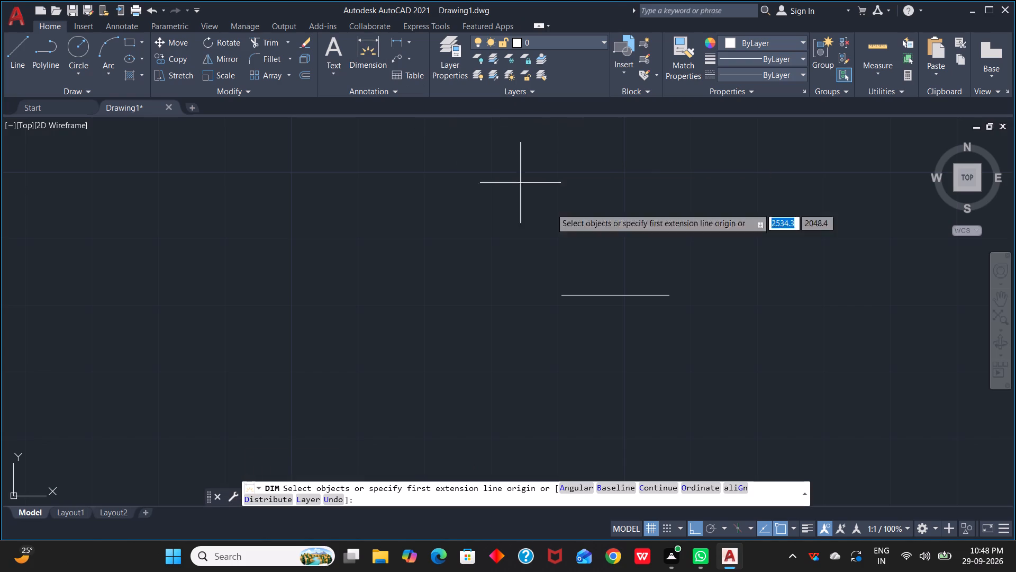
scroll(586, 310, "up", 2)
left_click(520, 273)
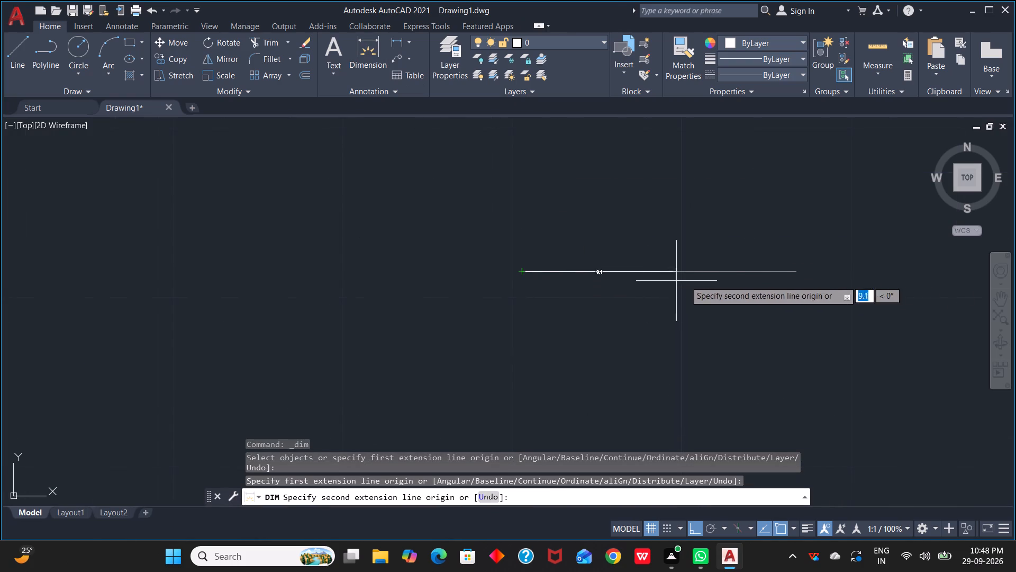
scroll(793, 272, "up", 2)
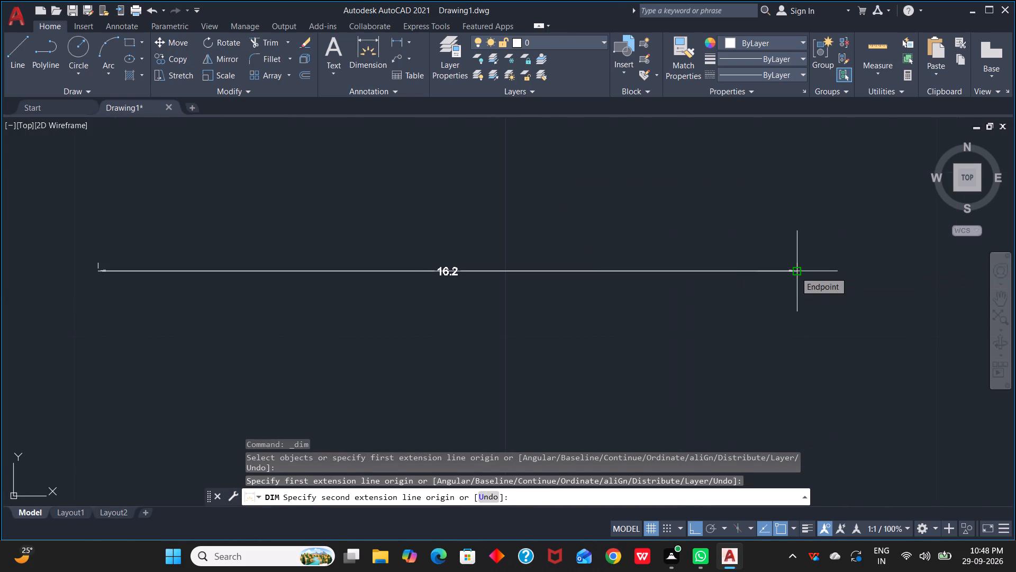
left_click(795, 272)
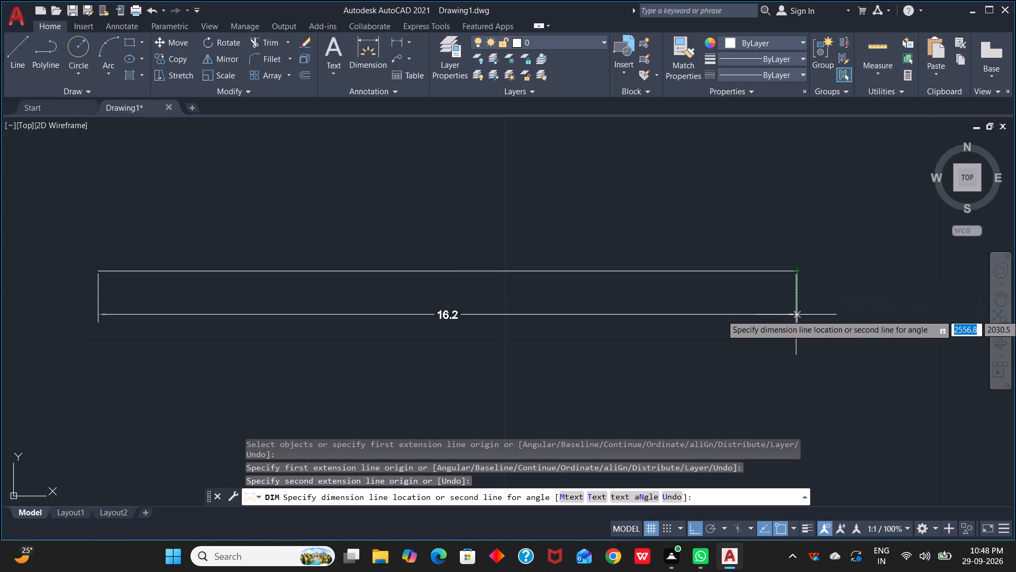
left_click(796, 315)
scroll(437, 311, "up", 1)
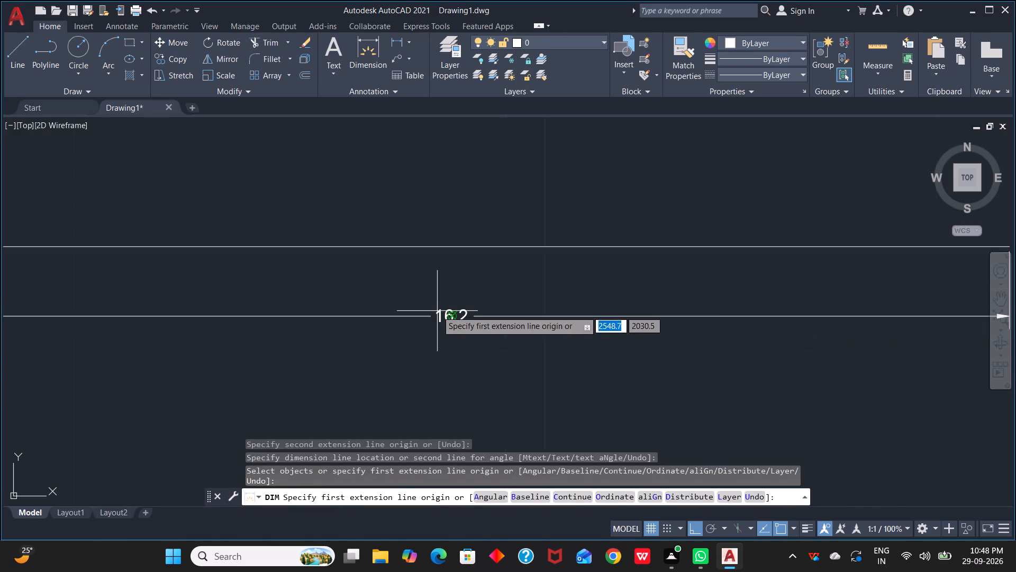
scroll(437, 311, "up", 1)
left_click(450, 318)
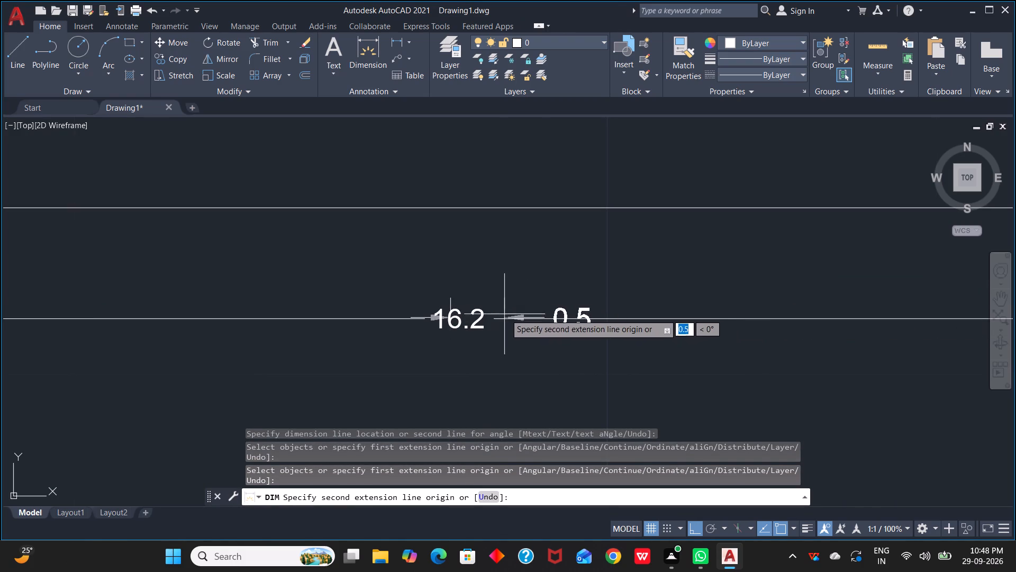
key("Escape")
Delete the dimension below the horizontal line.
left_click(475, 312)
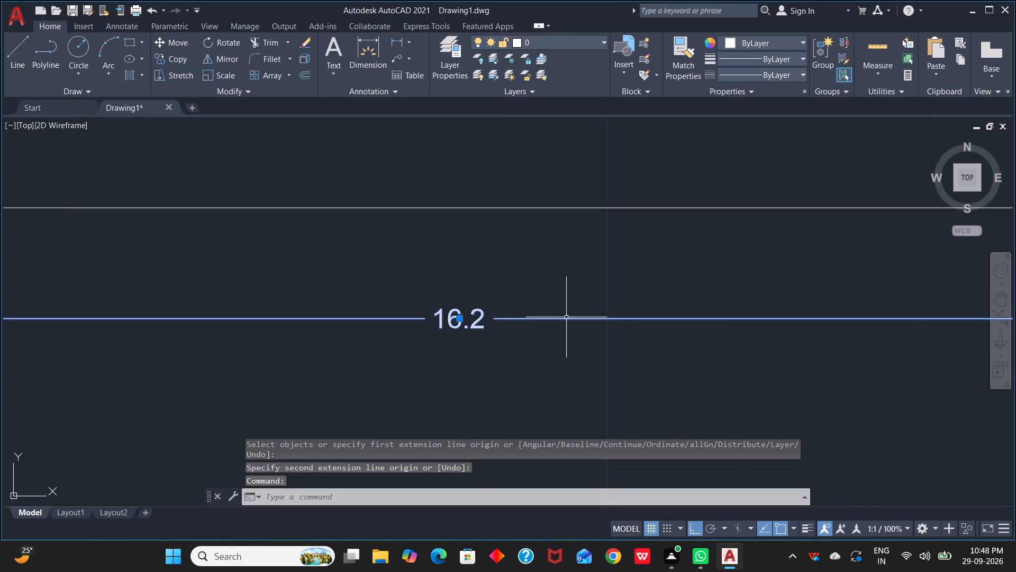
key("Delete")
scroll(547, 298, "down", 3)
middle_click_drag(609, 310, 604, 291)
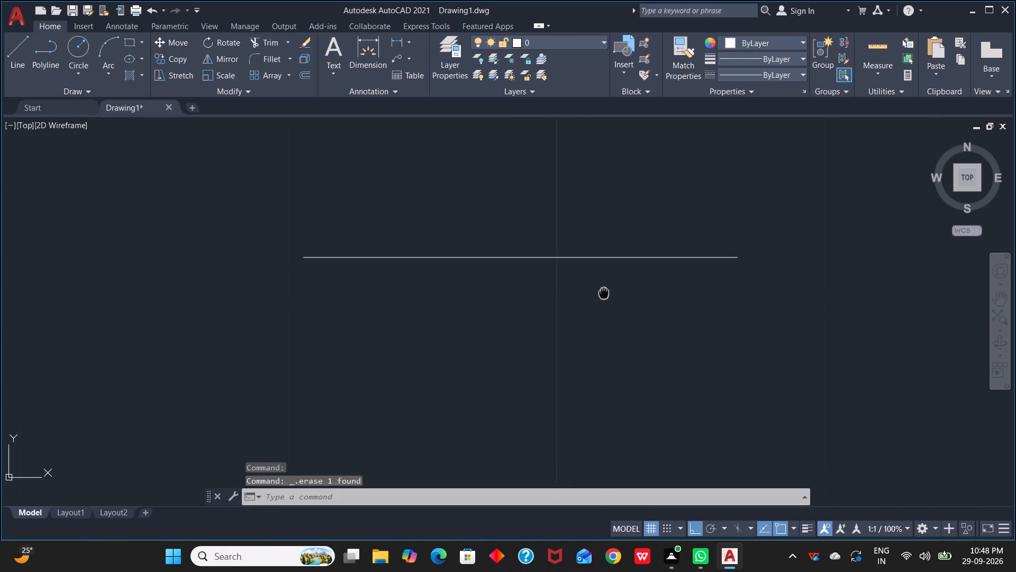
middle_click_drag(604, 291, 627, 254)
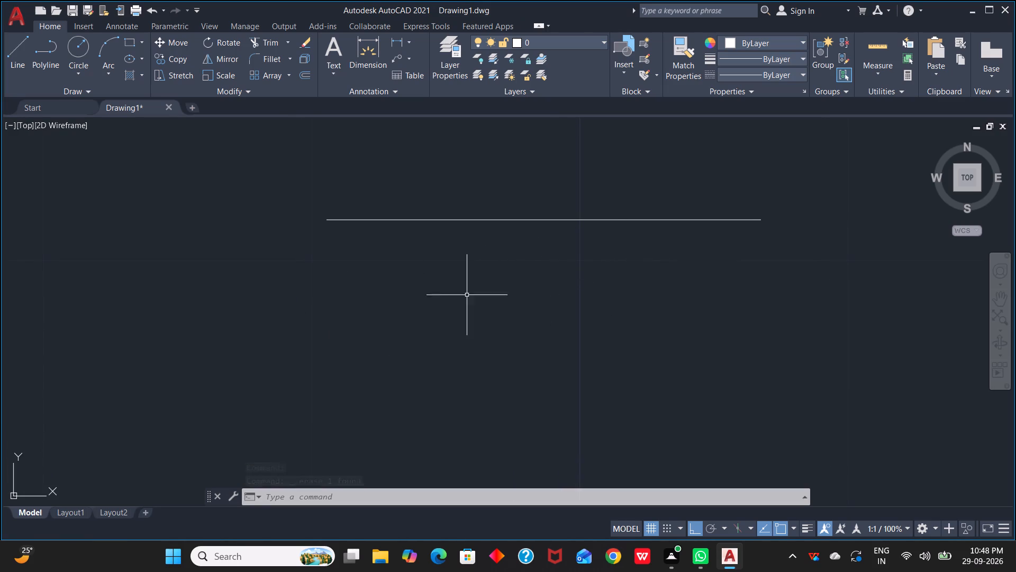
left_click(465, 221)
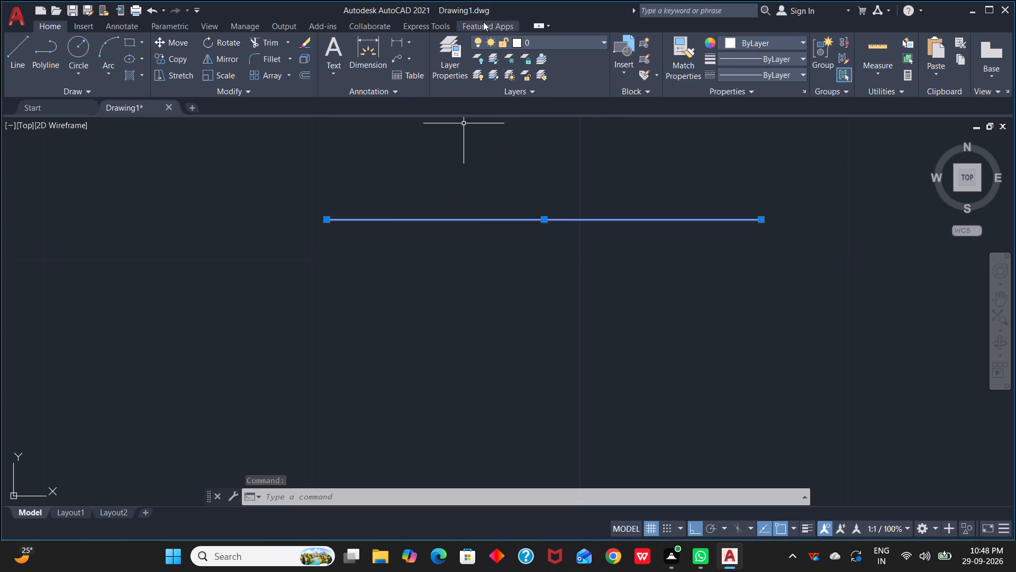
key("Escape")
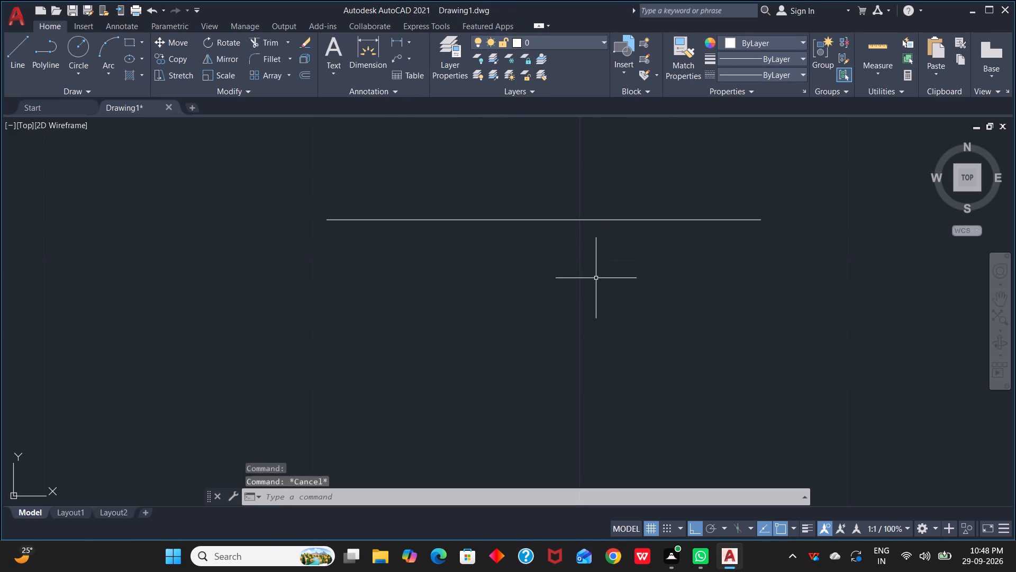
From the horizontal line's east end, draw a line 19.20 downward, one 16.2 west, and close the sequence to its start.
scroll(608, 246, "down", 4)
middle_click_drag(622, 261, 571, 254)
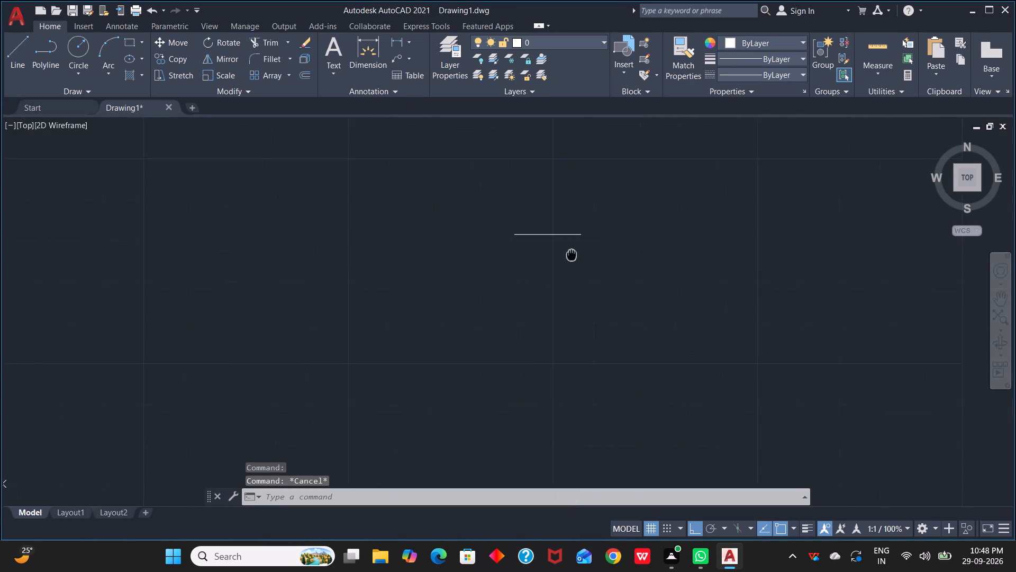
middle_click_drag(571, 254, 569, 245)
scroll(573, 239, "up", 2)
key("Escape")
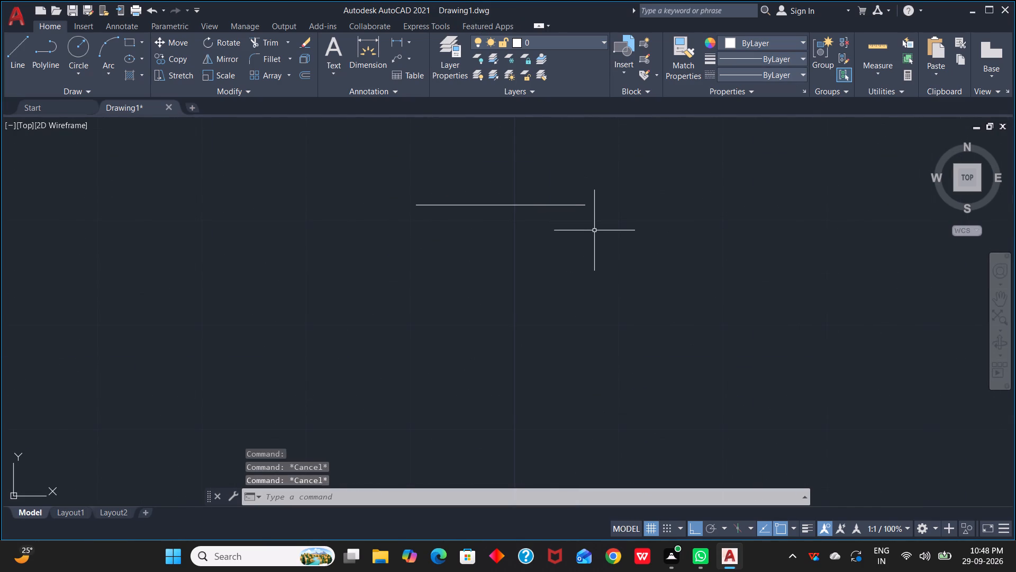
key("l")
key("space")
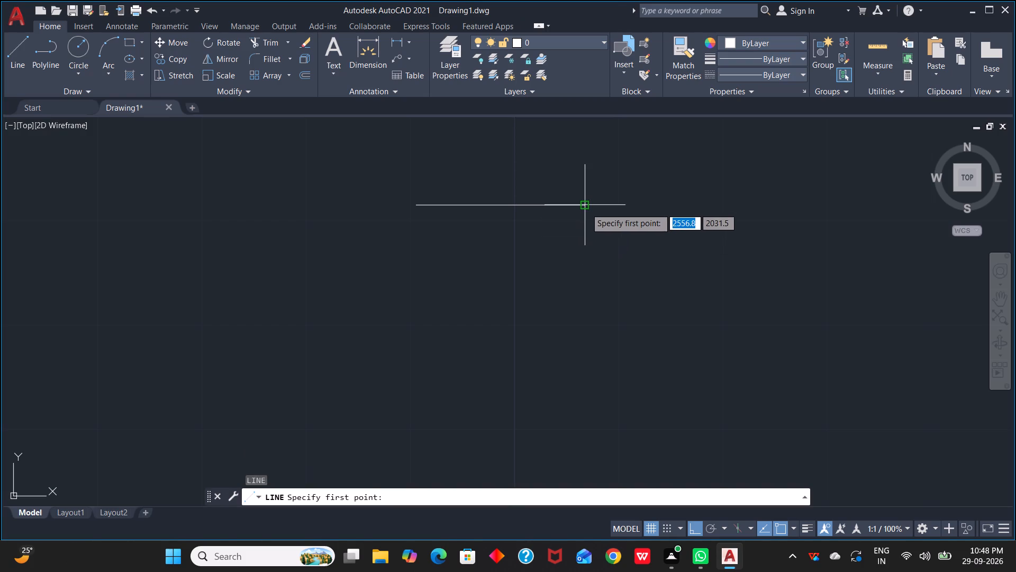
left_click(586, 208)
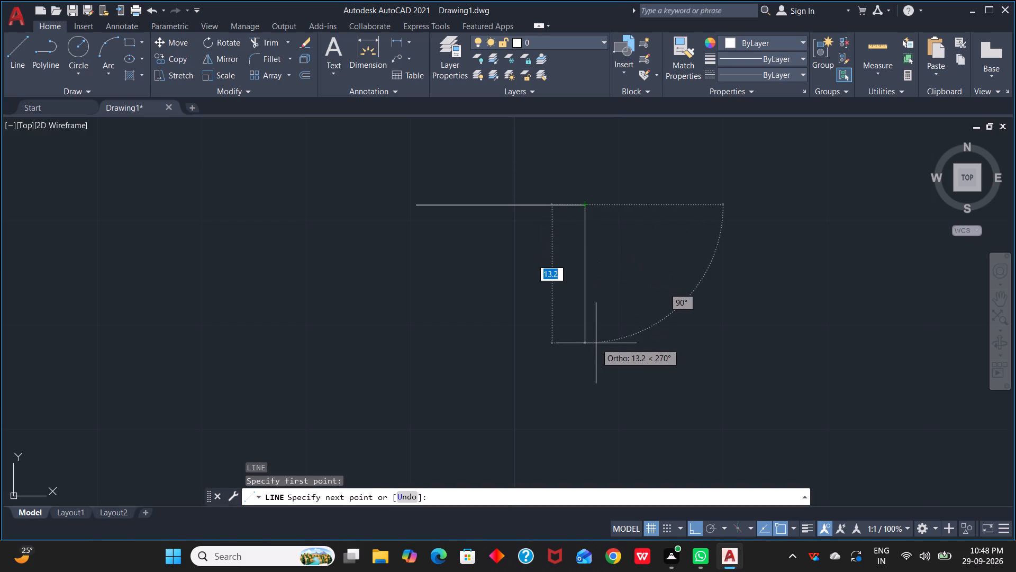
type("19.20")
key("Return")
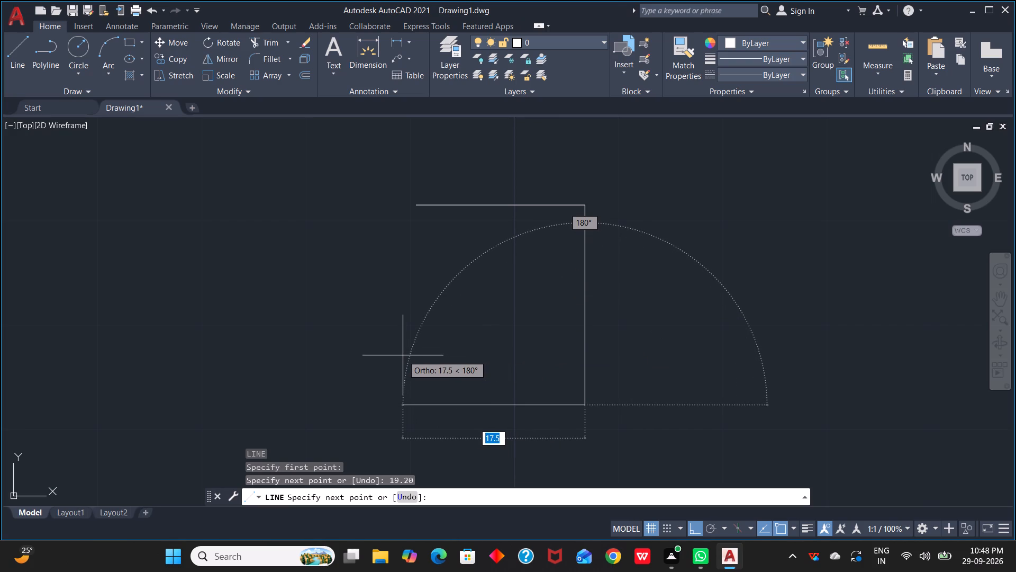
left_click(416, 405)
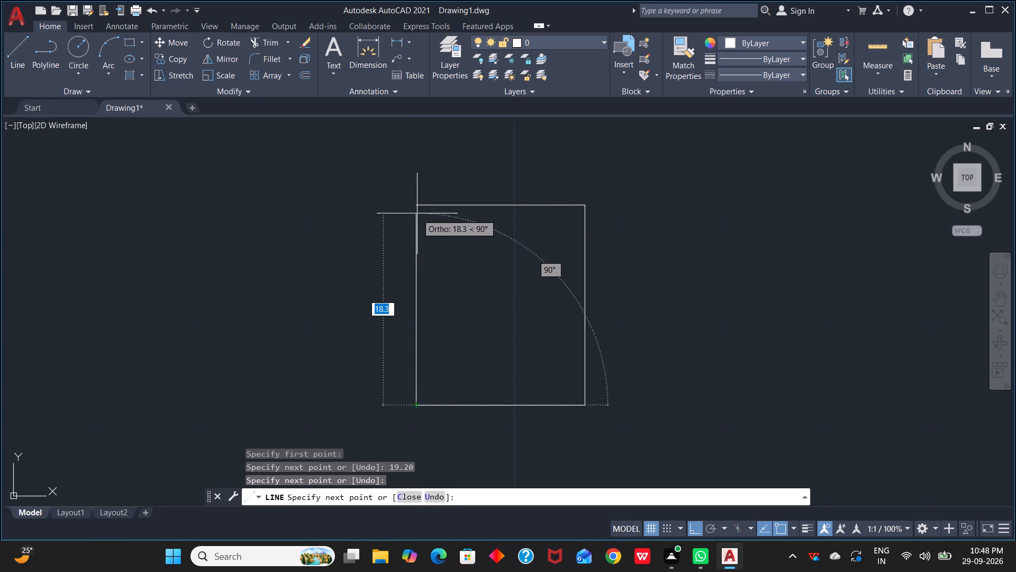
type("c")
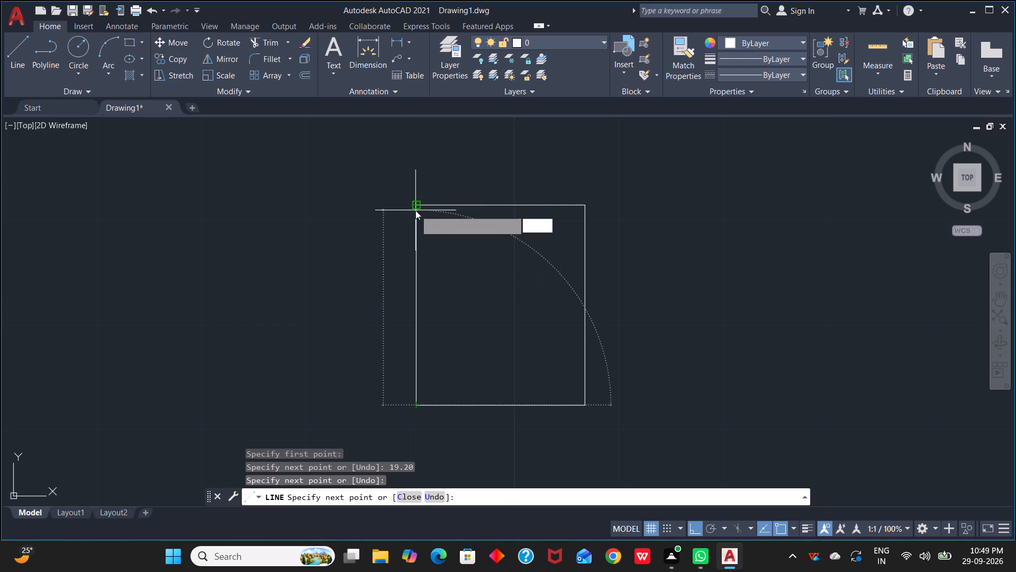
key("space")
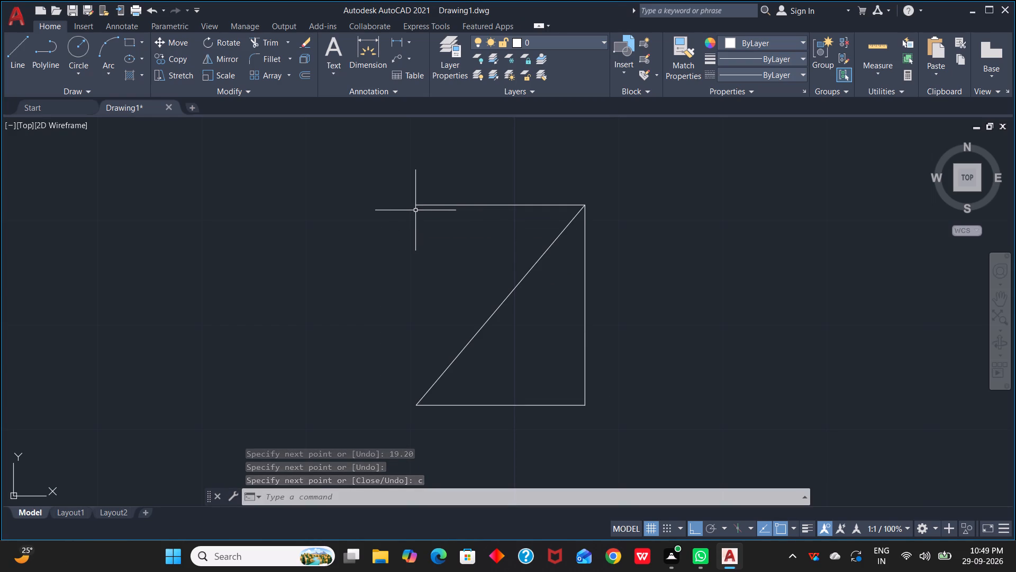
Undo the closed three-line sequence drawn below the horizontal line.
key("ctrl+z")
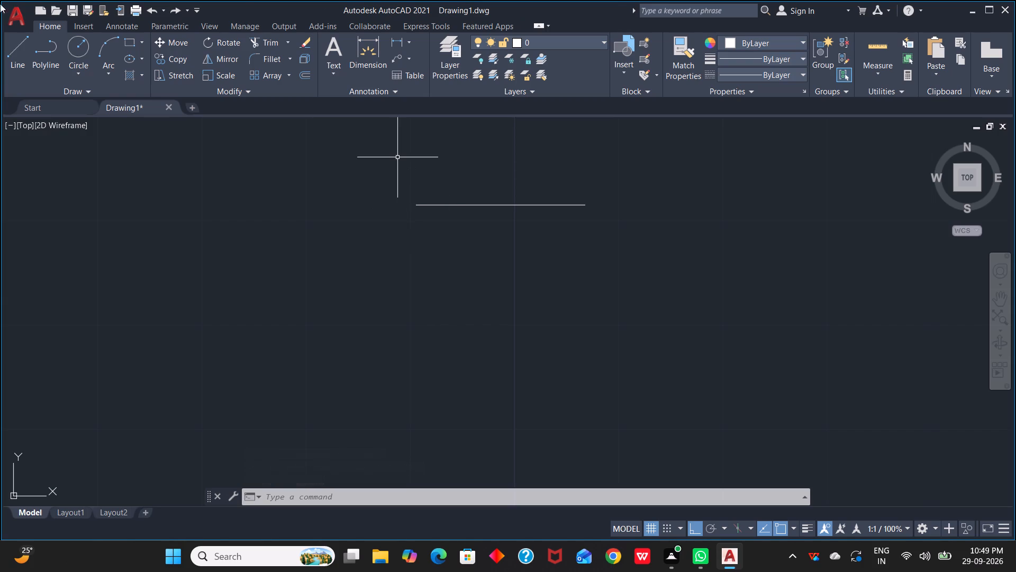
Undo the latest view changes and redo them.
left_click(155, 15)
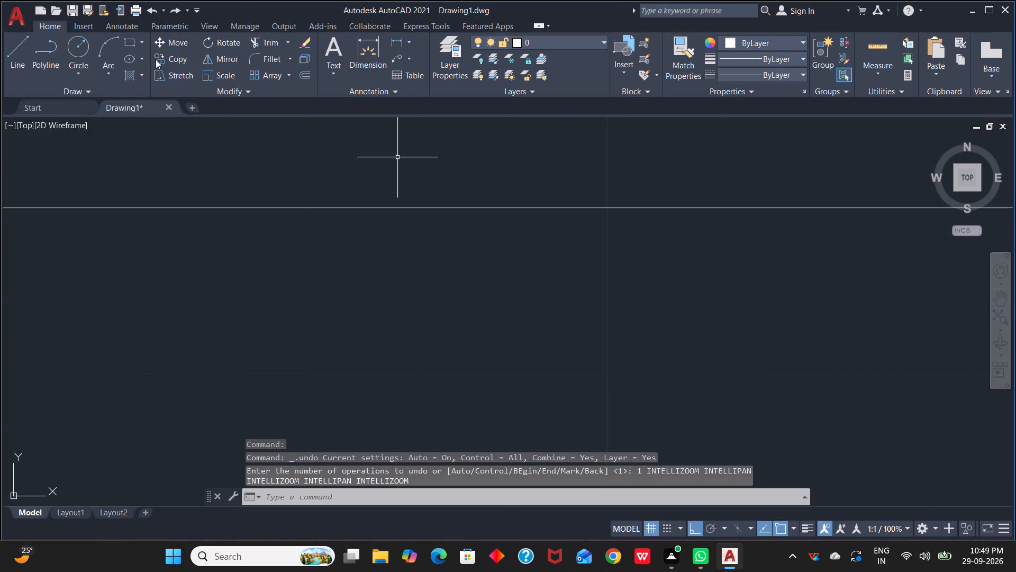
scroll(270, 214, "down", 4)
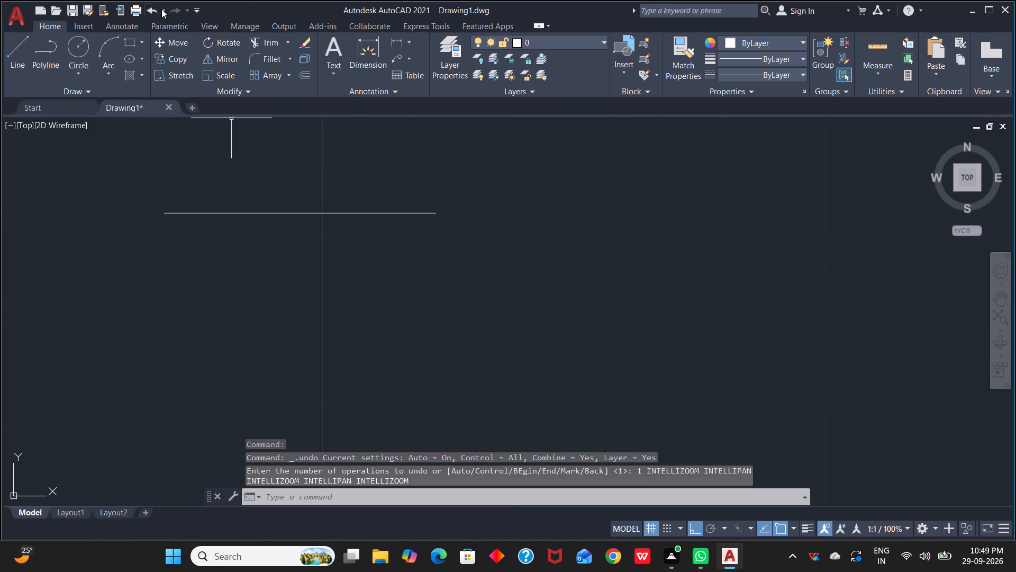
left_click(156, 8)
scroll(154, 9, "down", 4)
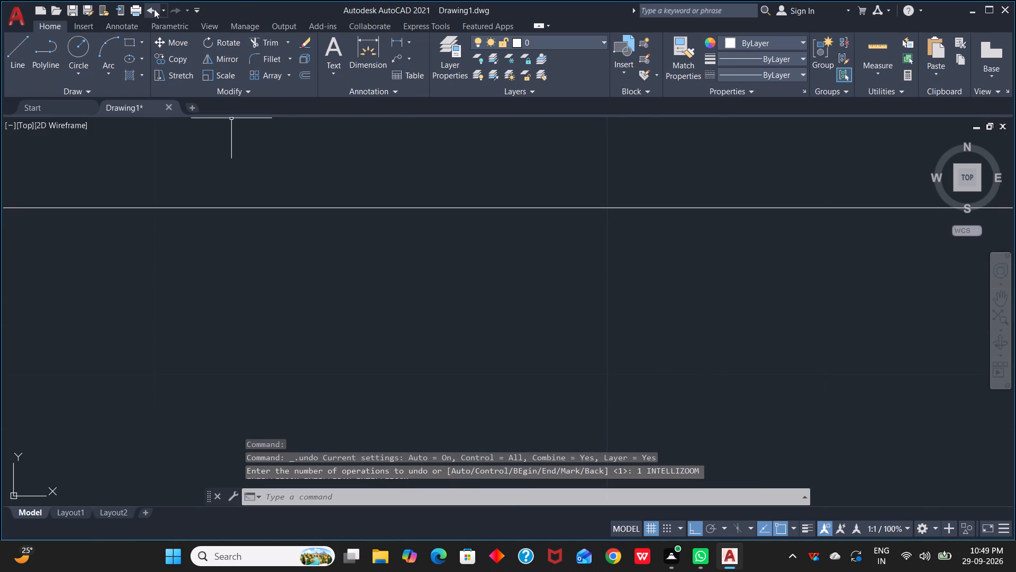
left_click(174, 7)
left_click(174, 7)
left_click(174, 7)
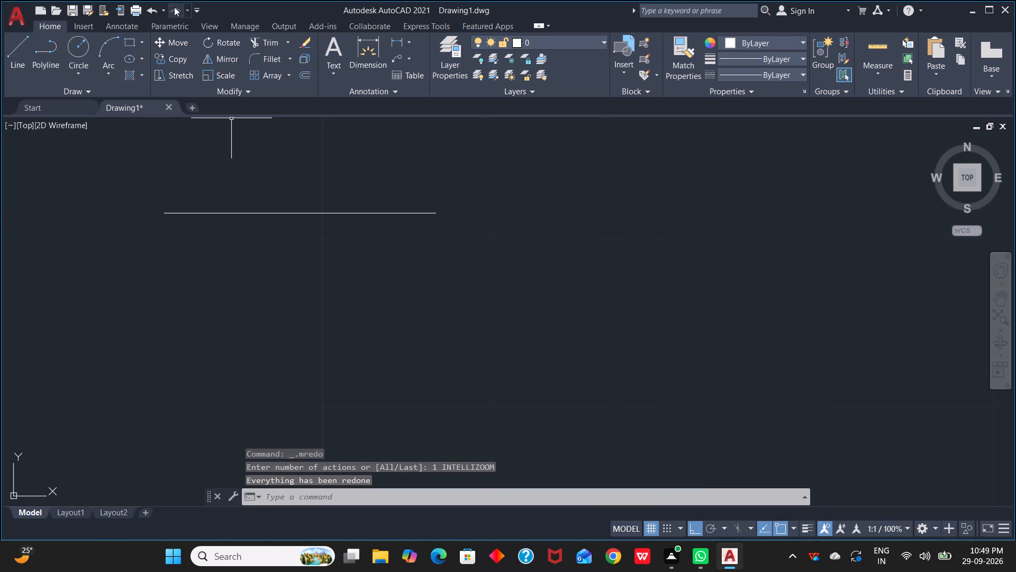
Draw a line 19.20 straight down from the horizontal line's east end.
scroll(305, 193, "down", 3)
scroll(313, 193, "up", 3)
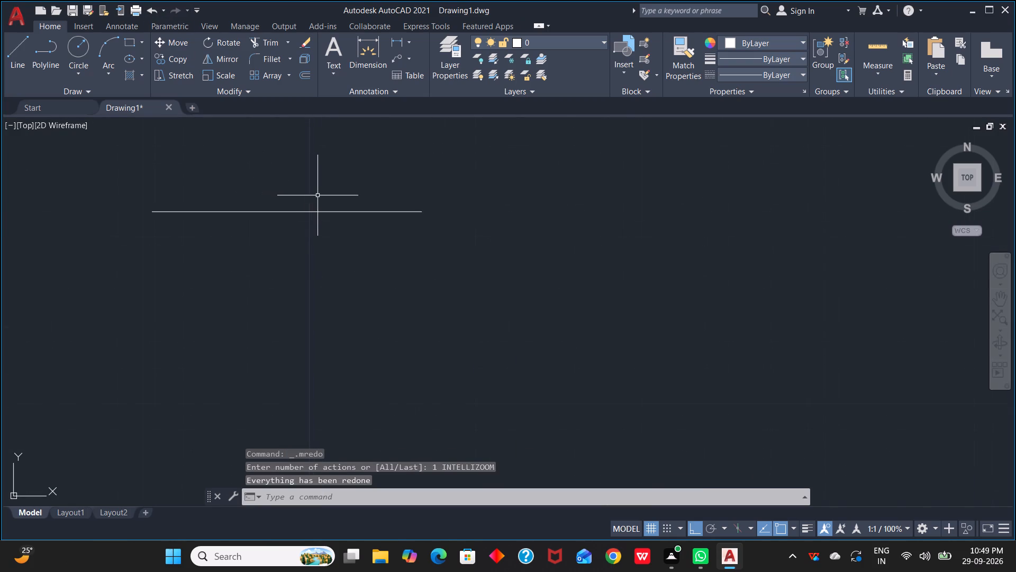
scroll(321, 197, "up", 2)
middle_click_drag(325, 204, 570, 181)
key("Escape")
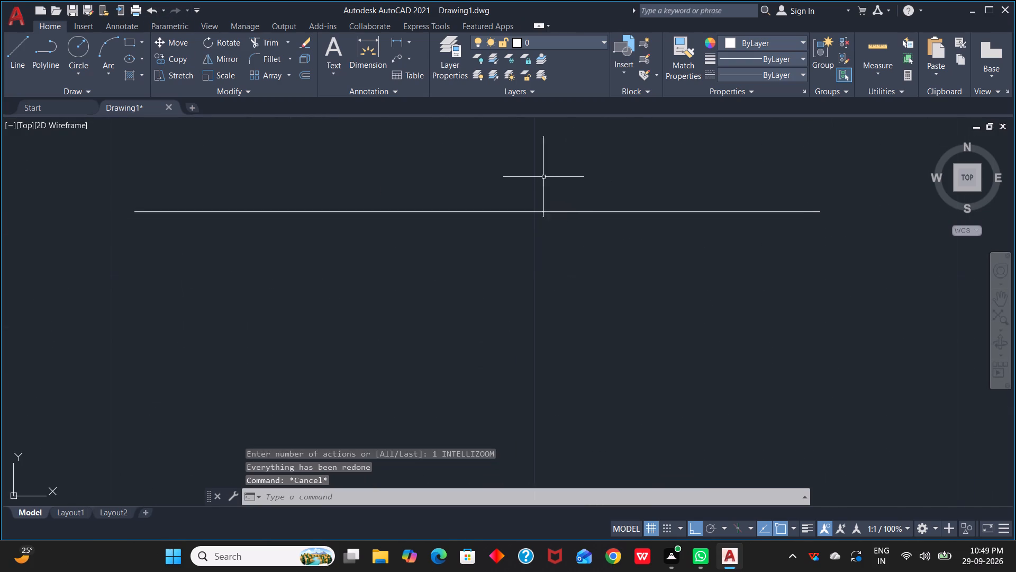
key("Escape")
type("l")
key("space")
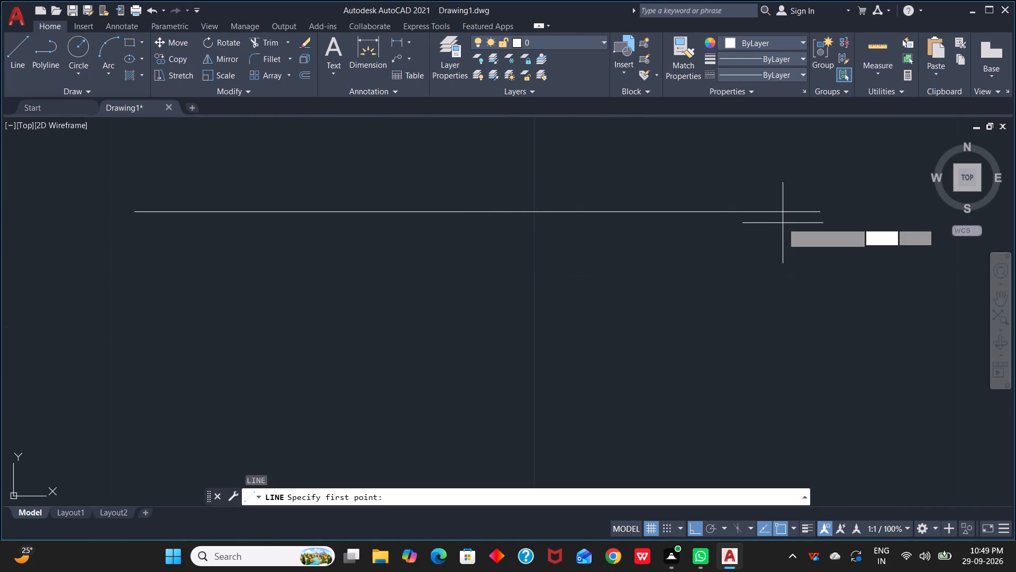
left_click(818, 211)
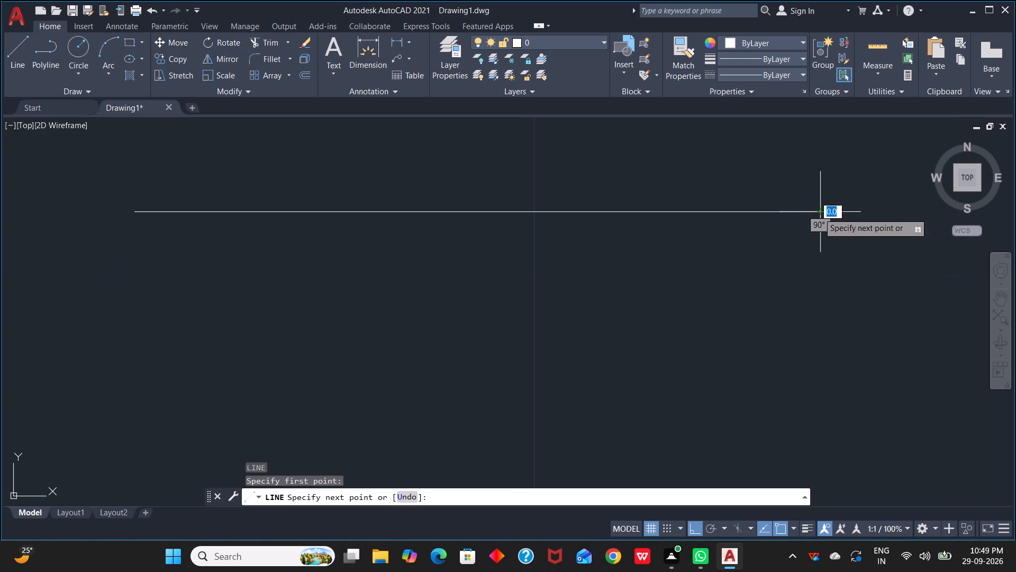
key("1")
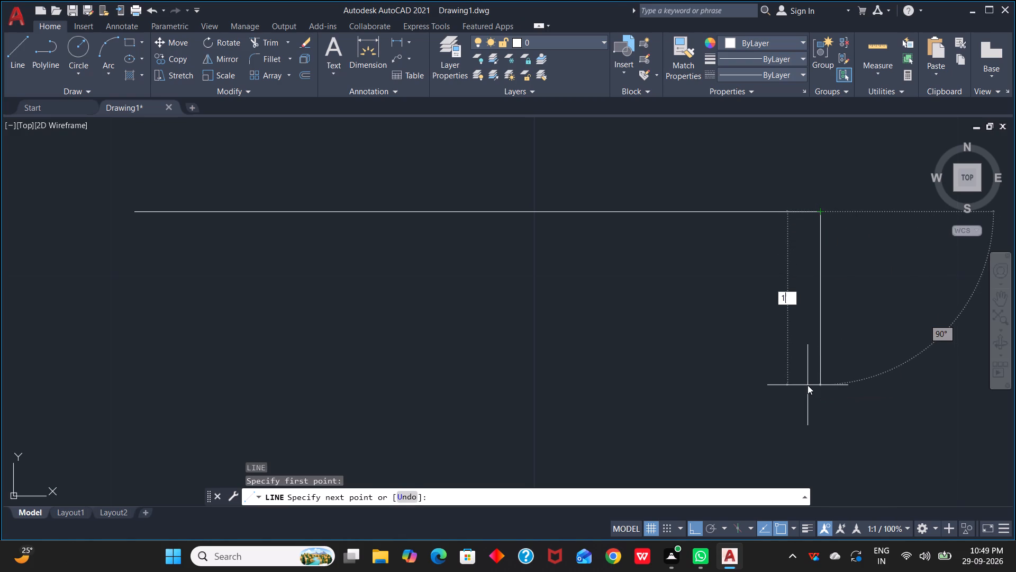
key("9")
type(".20")
key("Return")
Continue with a bottom line 16.2 west, ending directly below the top line's west end.
scroll(802, 383, "down", 3)
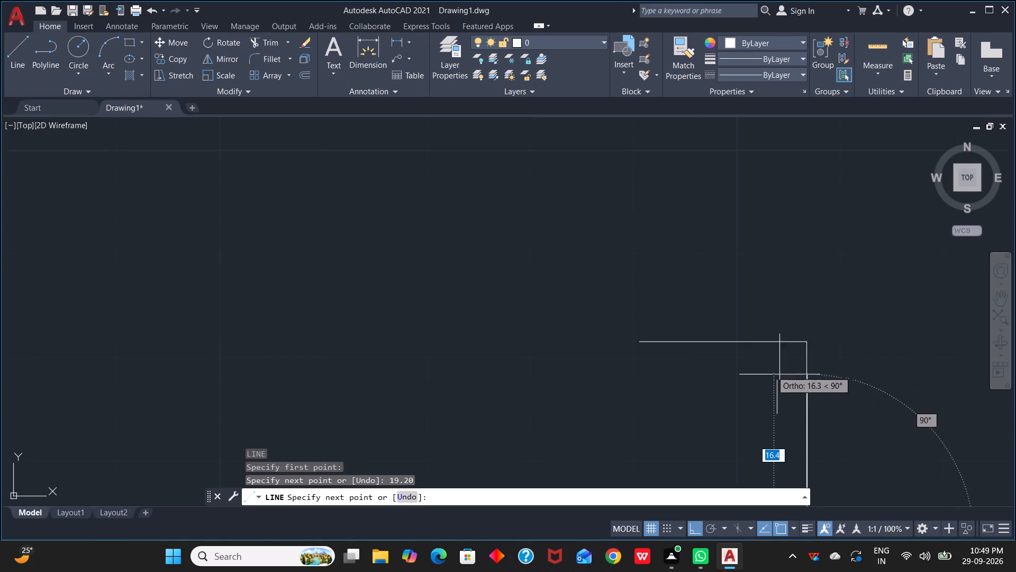
middle_click_drag(767, 370, 601, 0)
middle_click_drag(604, 191, 706, 283)
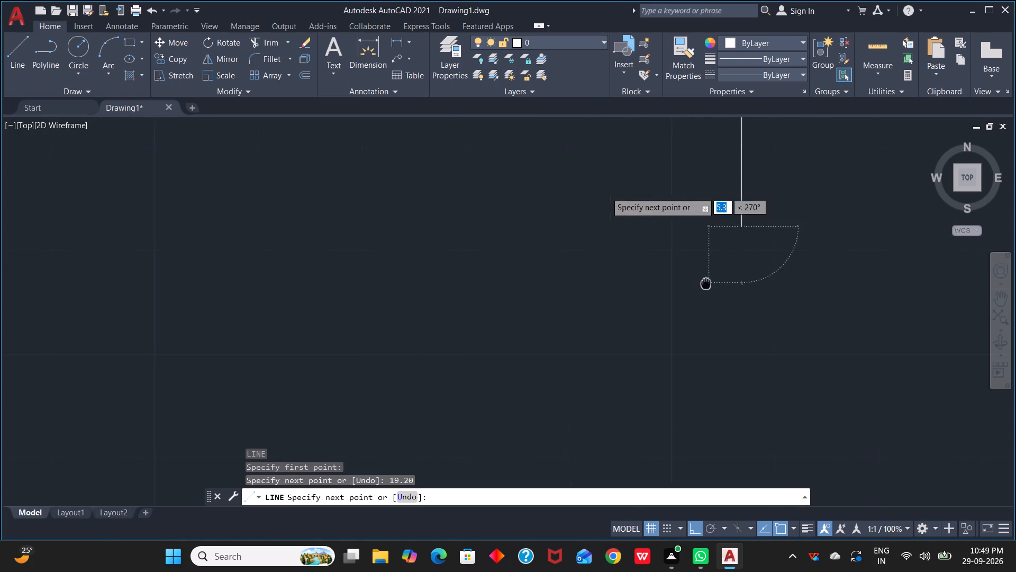
middle_click_drag(706, 283, 706, 283)
middle_click_drag(553, 243, 576, 359)
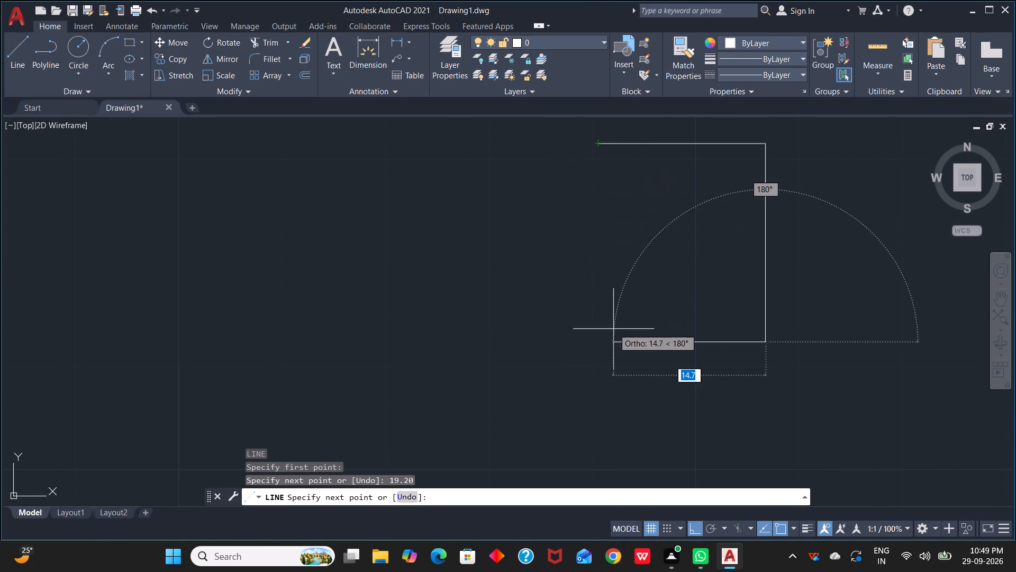
scroll(596, 344, "up", 2)
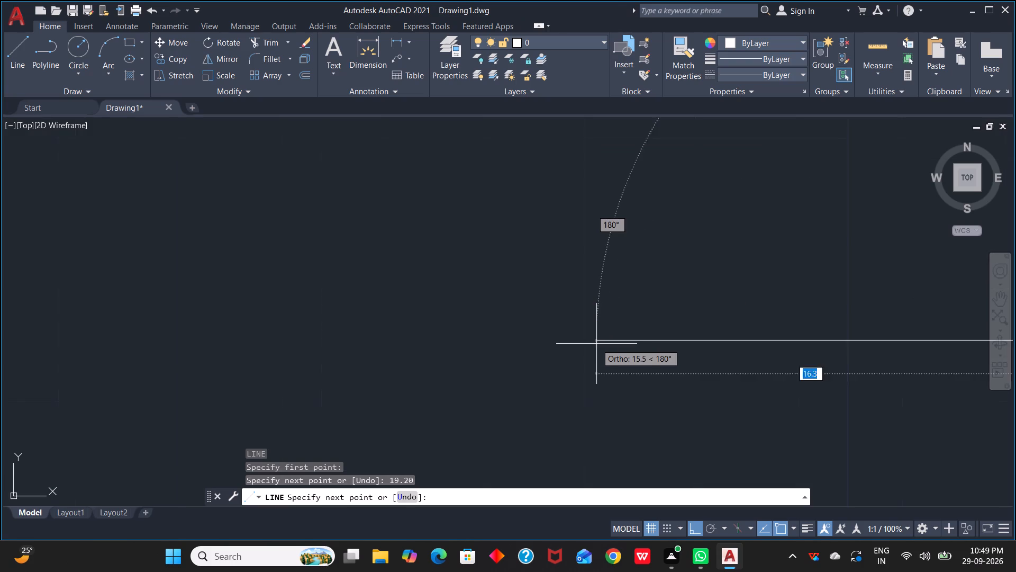
scroll(596, 344, "up", 1)
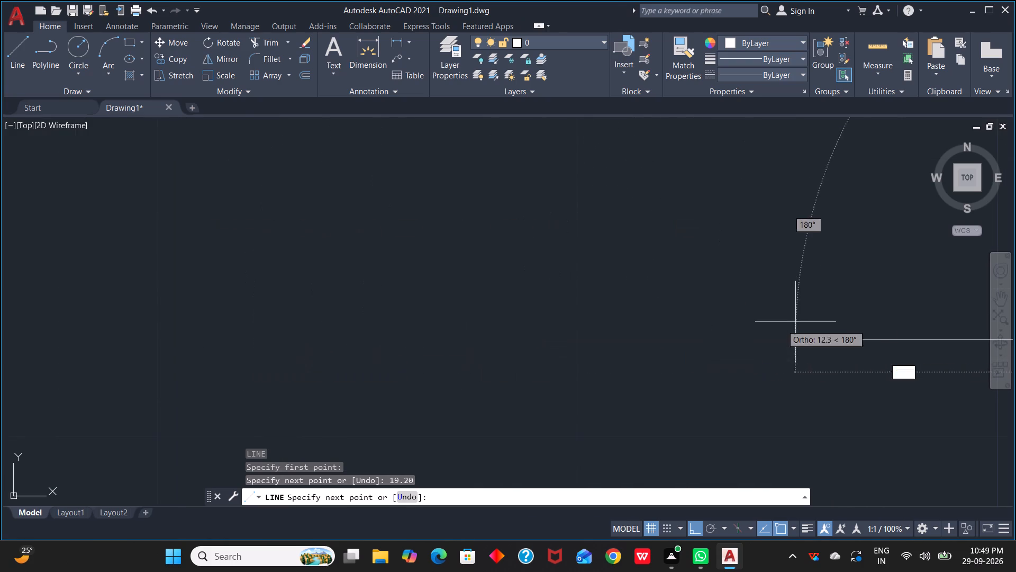
scroll(775, 311, "down", 3)
middle_click_drag(761, 311, 707, 326)
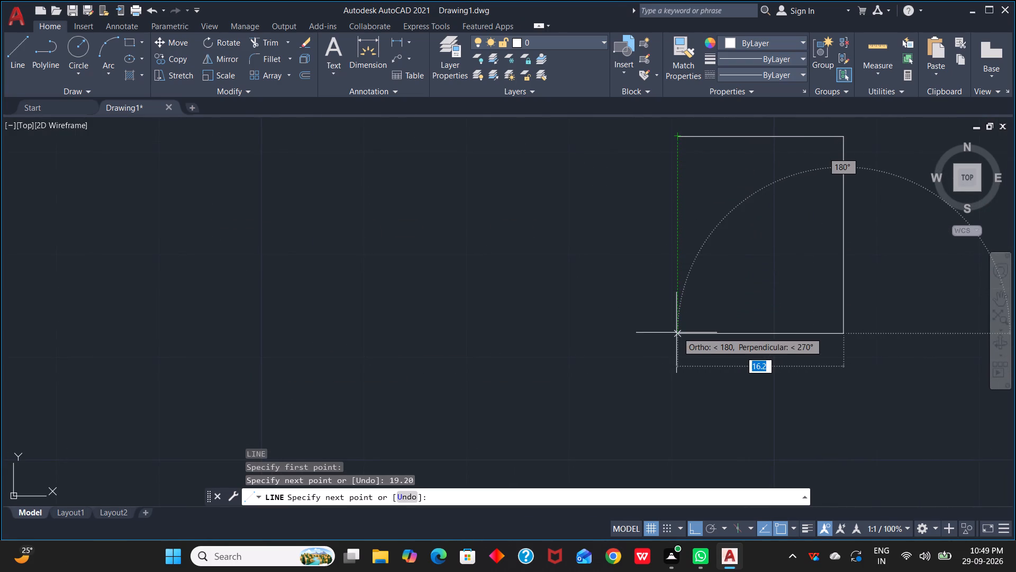
left_click(677, 334)
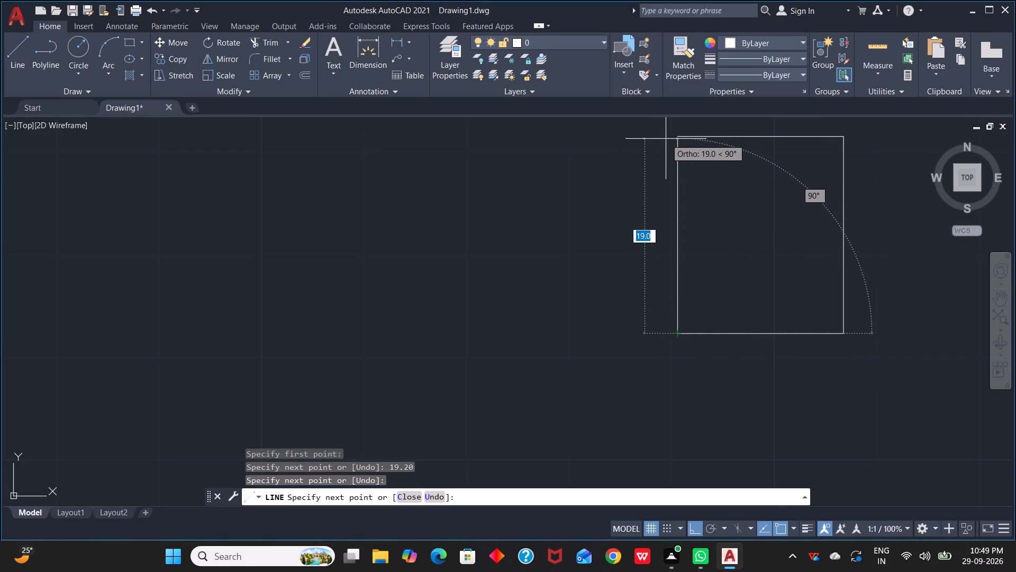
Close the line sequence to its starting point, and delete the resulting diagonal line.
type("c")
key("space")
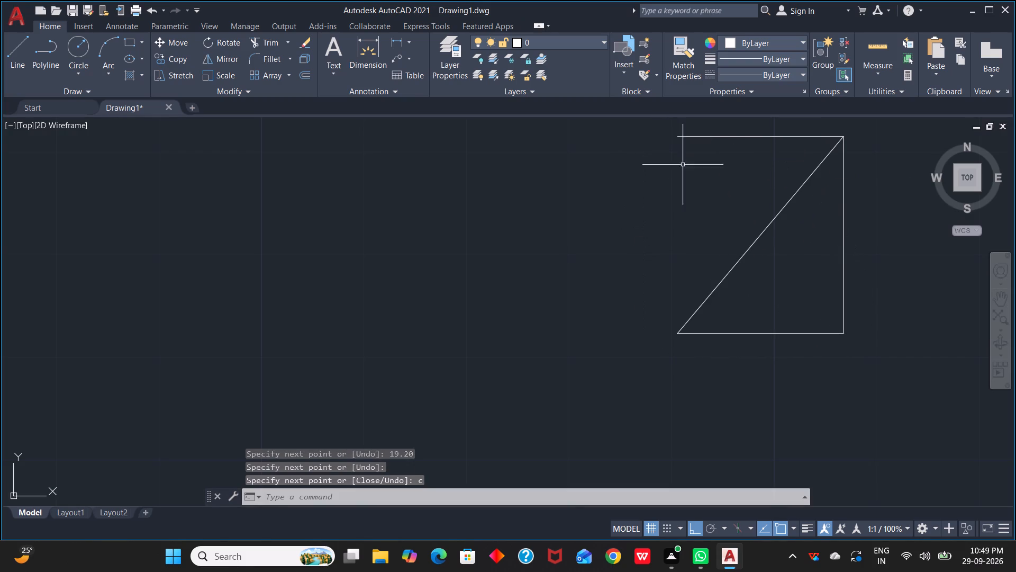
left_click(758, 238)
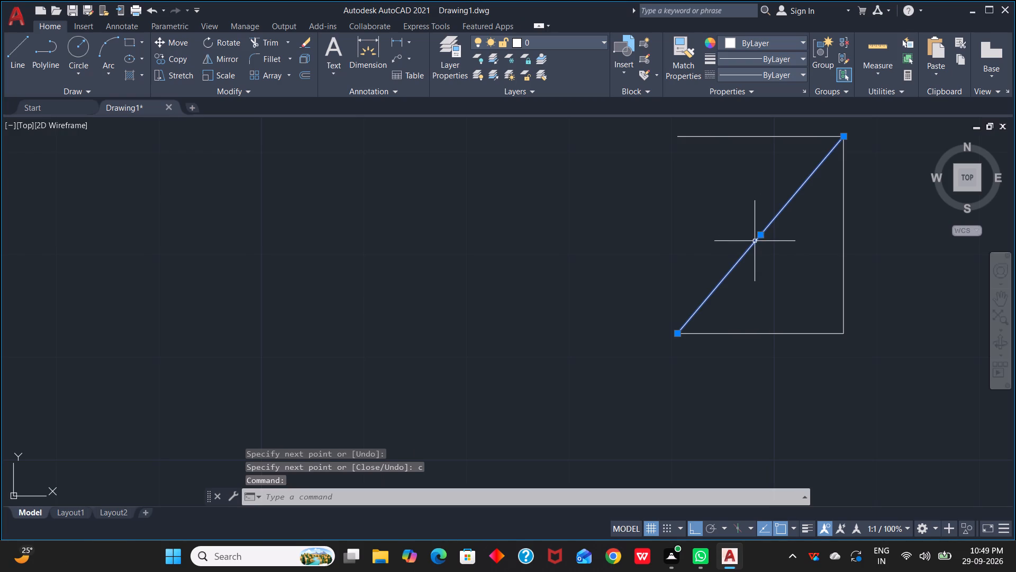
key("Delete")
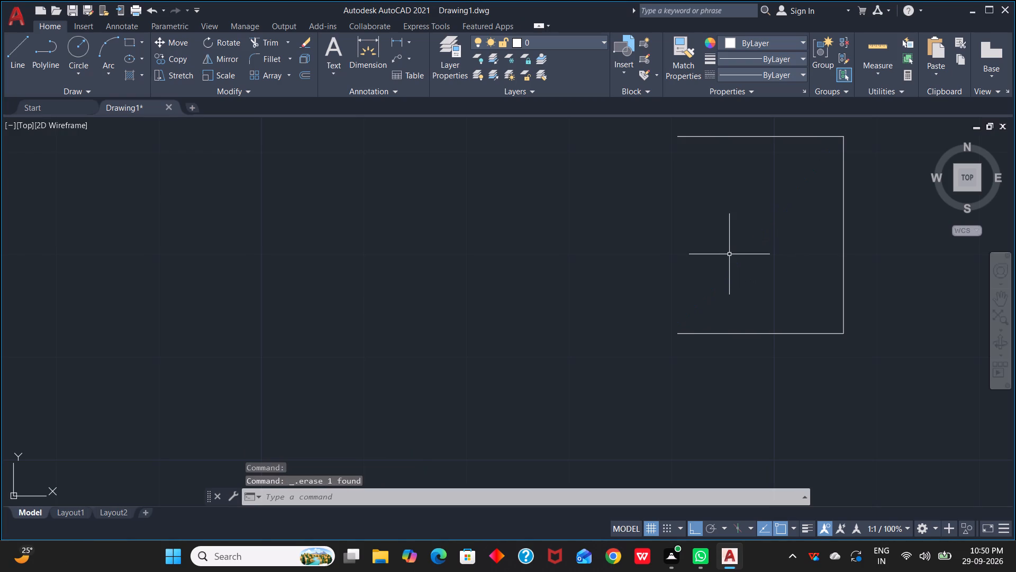
Draw the vertical west side from the bottom line's west end up to the top line's west end.
scroll(741, 263, "up", 2)
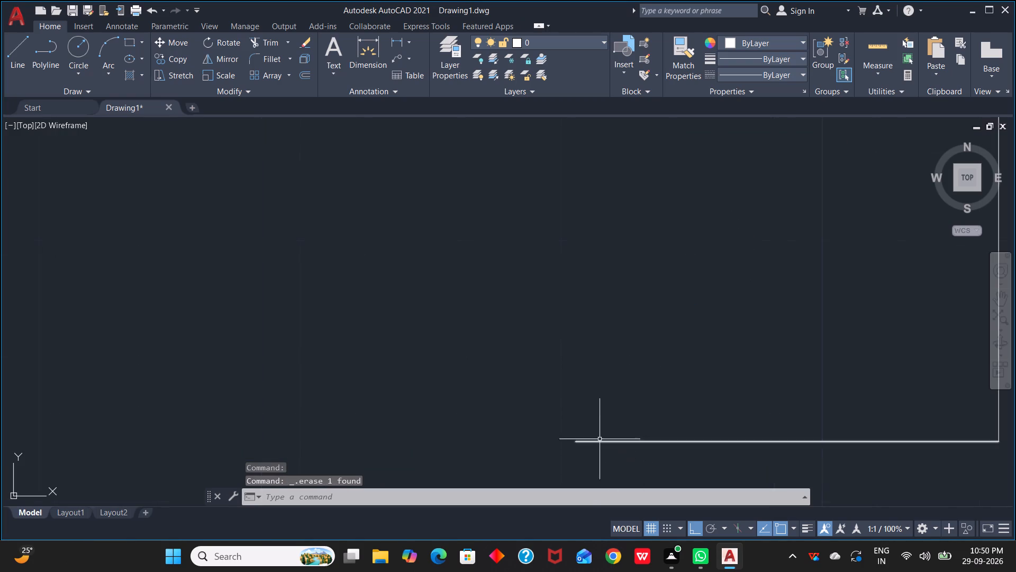
key("l")
key("space")
left_click(582, 443)
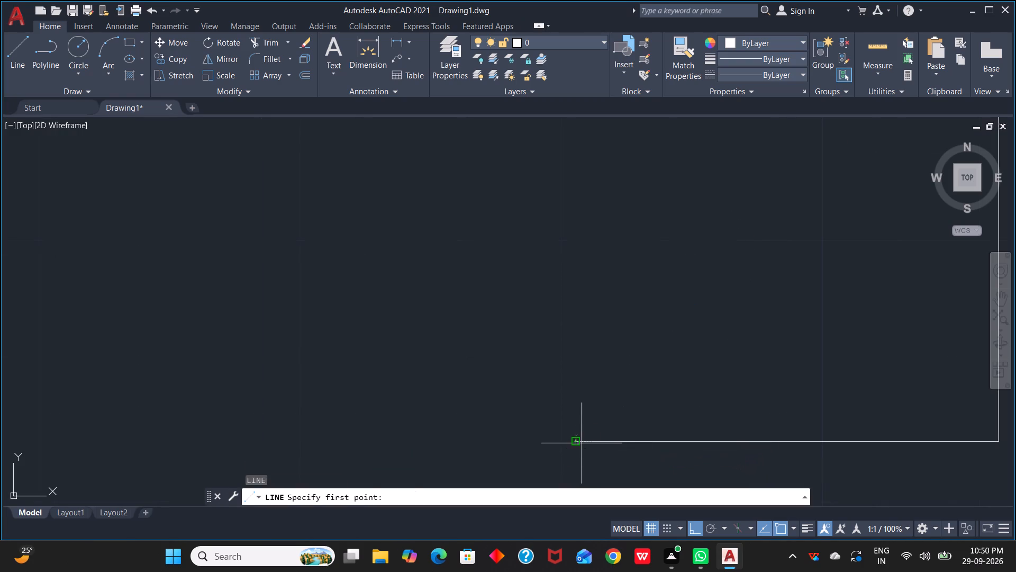
scroll(610, 293, "down", 2)
middle_click_drag(613, 288, 629, 402)
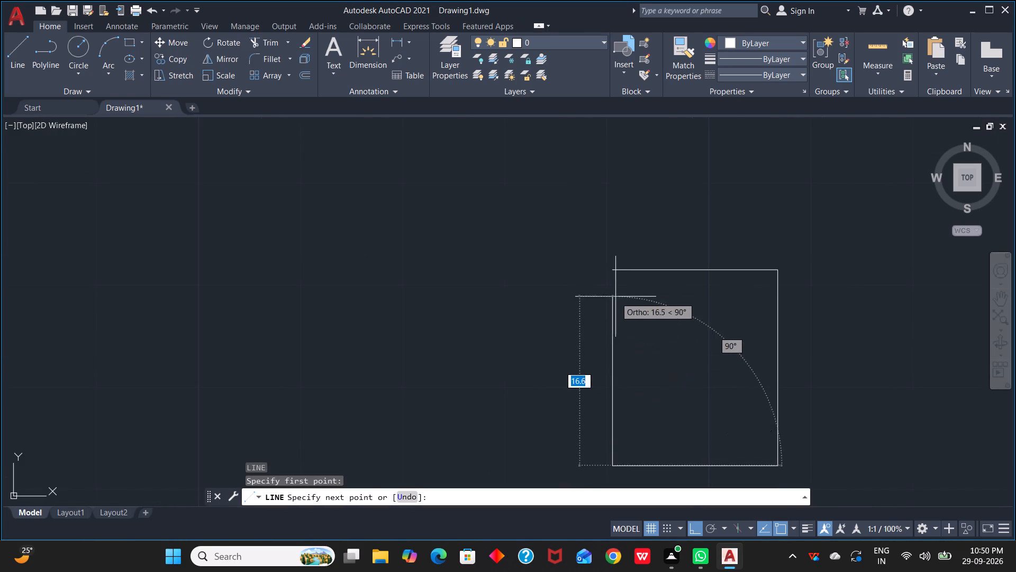
scroll(610, 277, "up", 3)
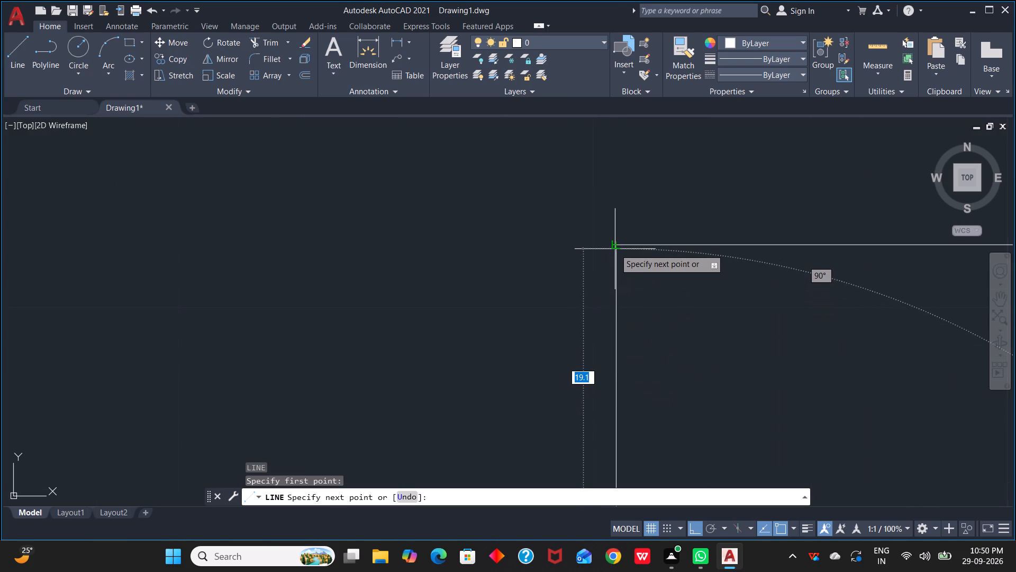
left_click(615, 249)
key("Escape")
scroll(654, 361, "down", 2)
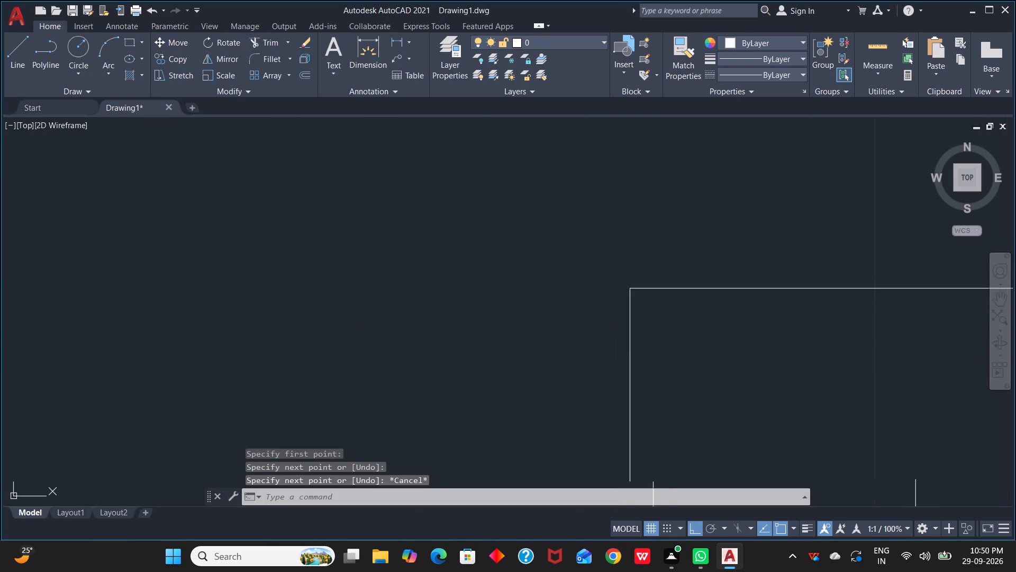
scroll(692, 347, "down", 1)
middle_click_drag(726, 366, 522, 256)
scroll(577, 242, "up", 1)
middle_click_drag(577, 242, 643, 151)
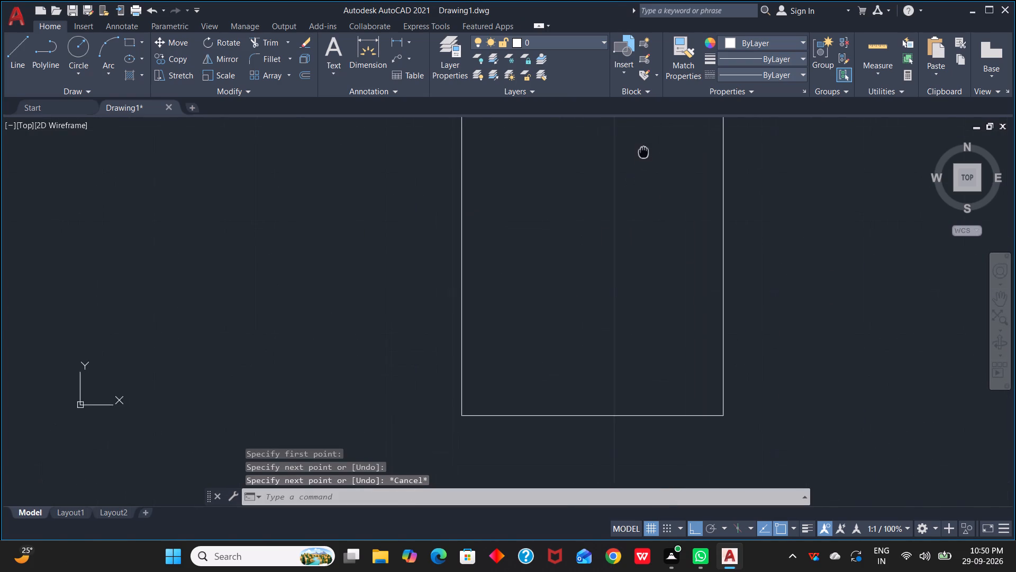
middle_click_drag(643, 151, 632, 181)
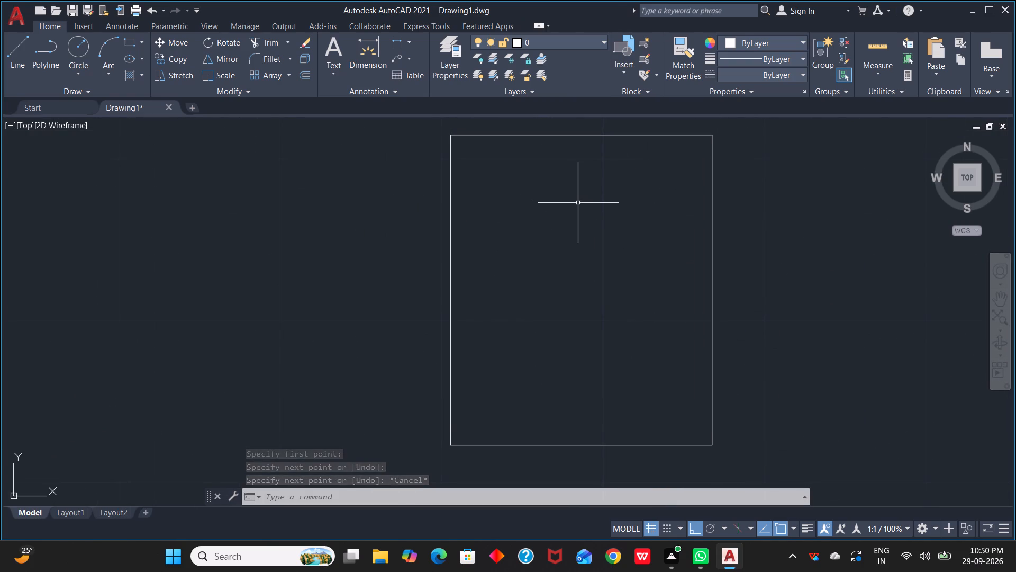
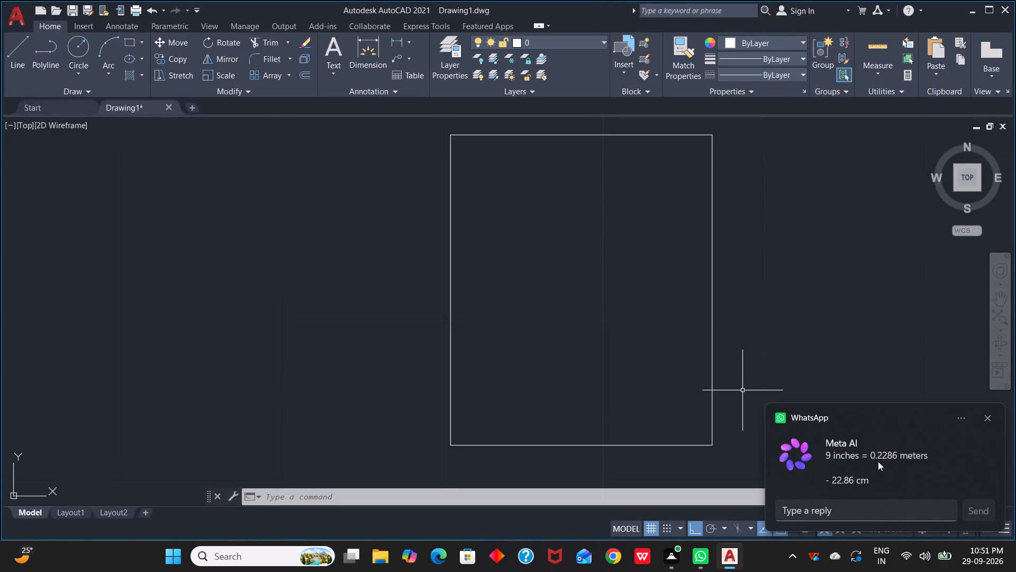
Dismiss the WhatsApp notification that overlaps the drawing area.
left_click(989, 415)
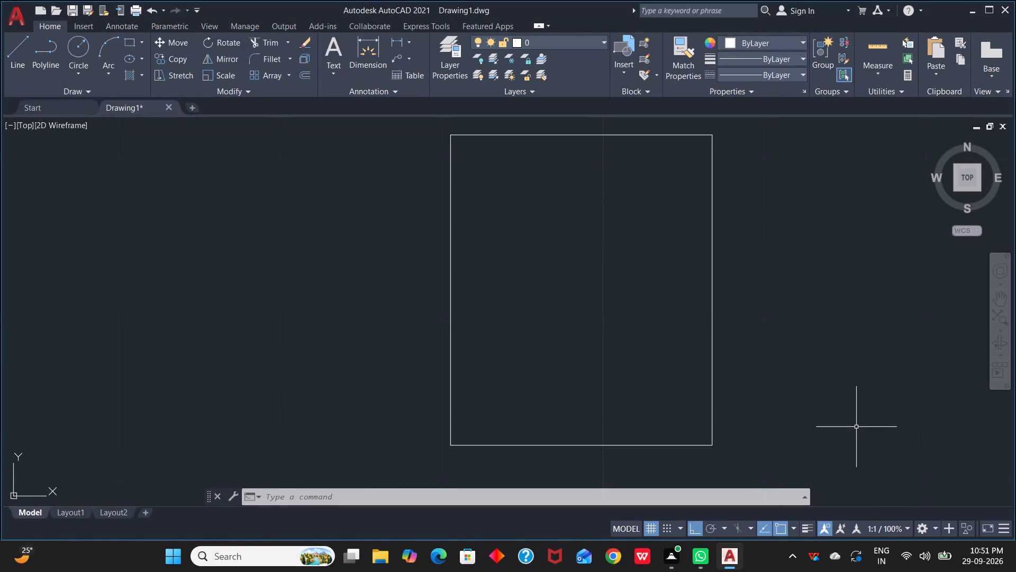
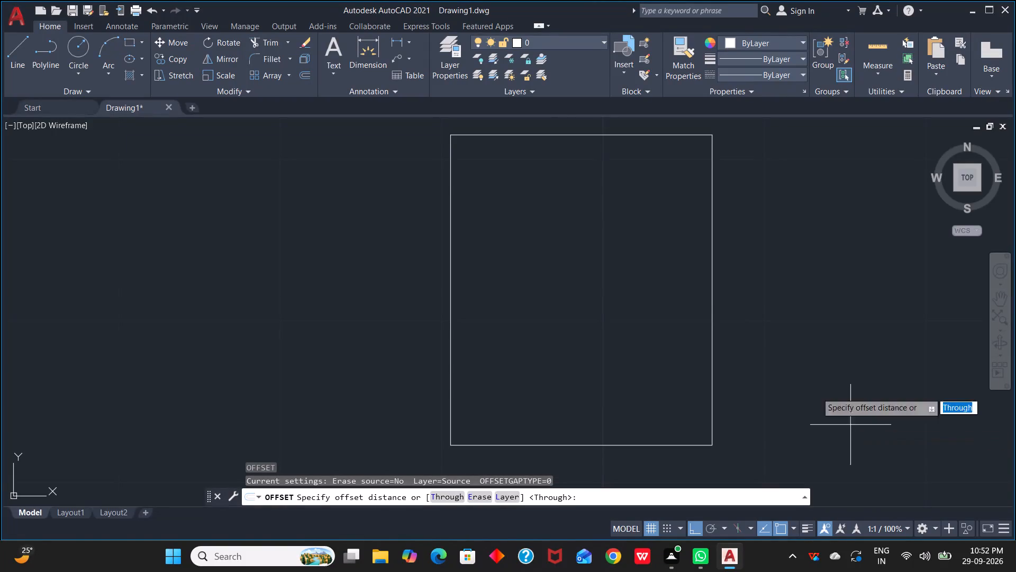
Offset all four sides of the rectangular outline 0.23 inward to form the outer wall thickness.
type("0.23")
key("Return")
left_click(575, 136)
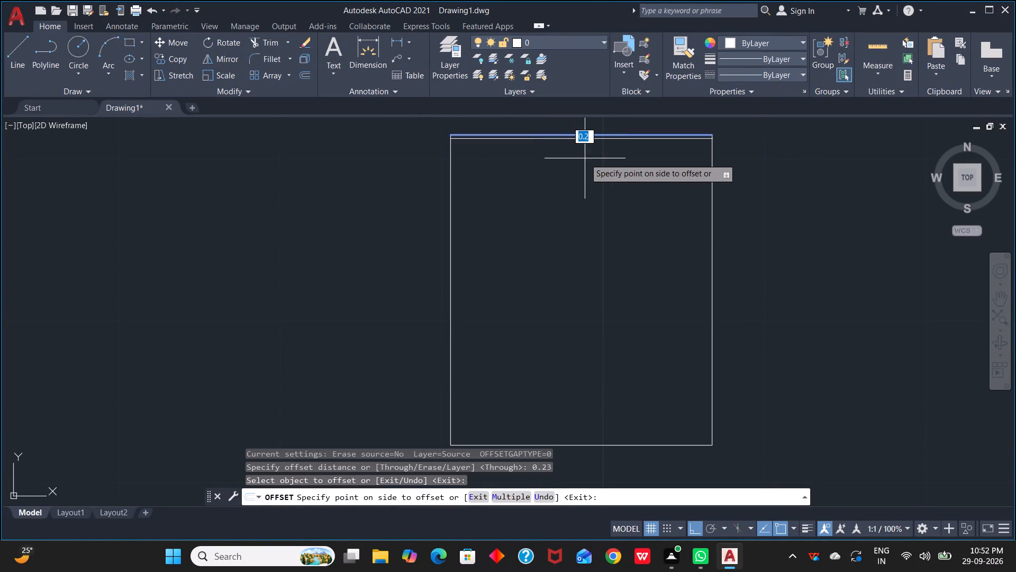
left_click(585, 158)
left_click(712, 233)
left_click(681, 240)
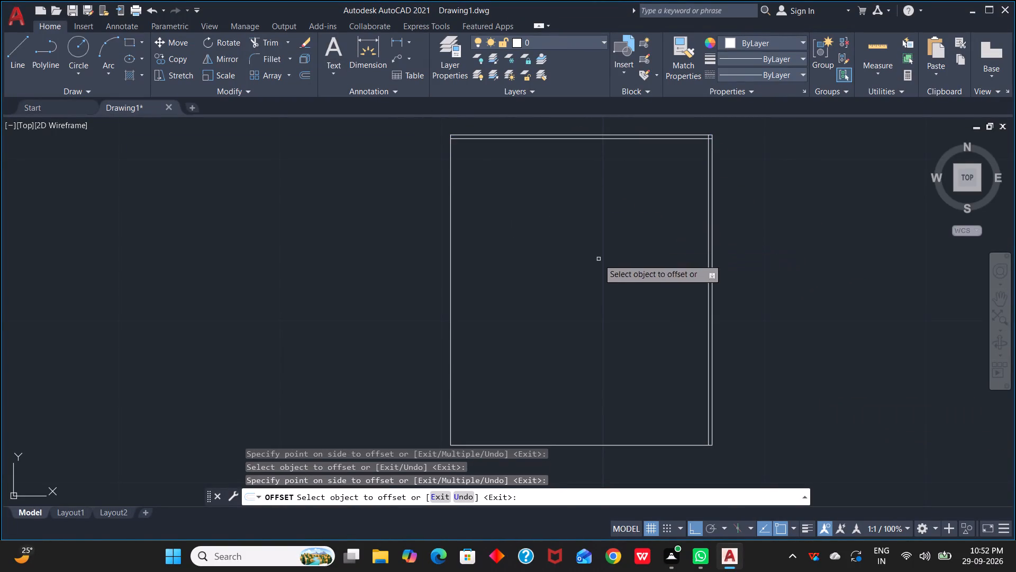
left_click(451, 281)
left_click(458, 280)
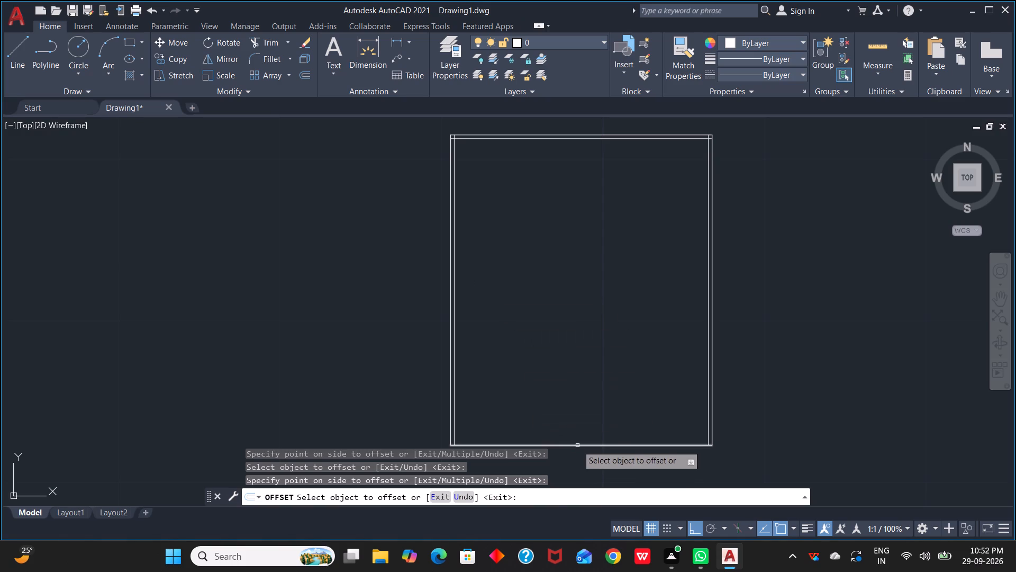
left_click(577, 445)
left_click(580, 433)
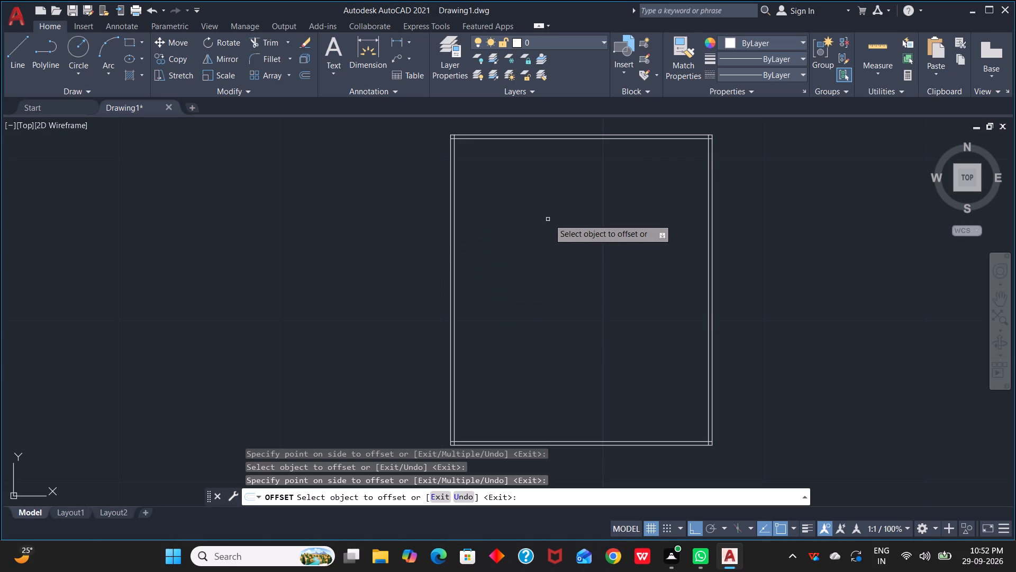
key("space")
Offset the inner top and inner left lines of the outer wall 1.50 inward.
key("space")
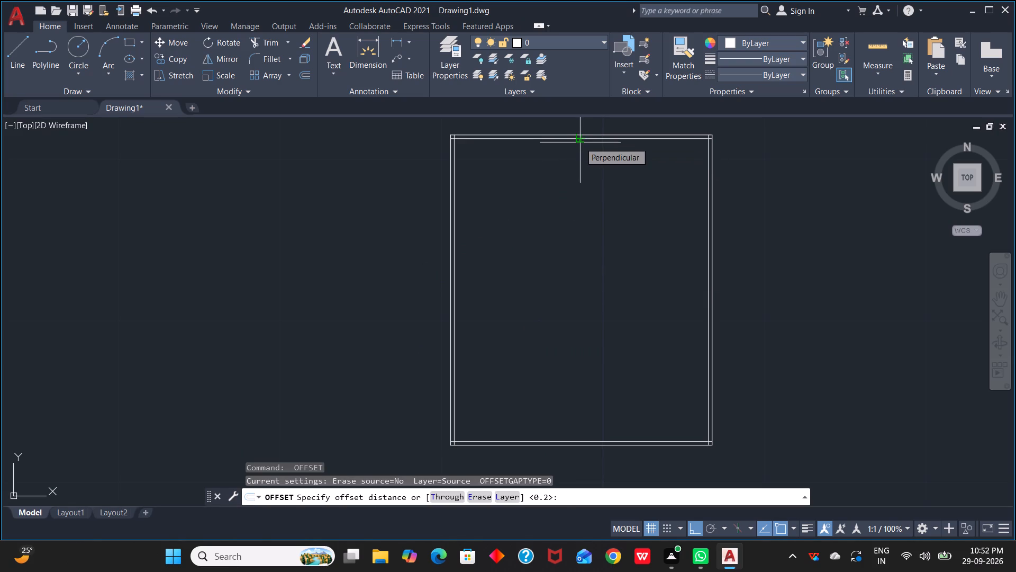
type("1.50")
key("Return")
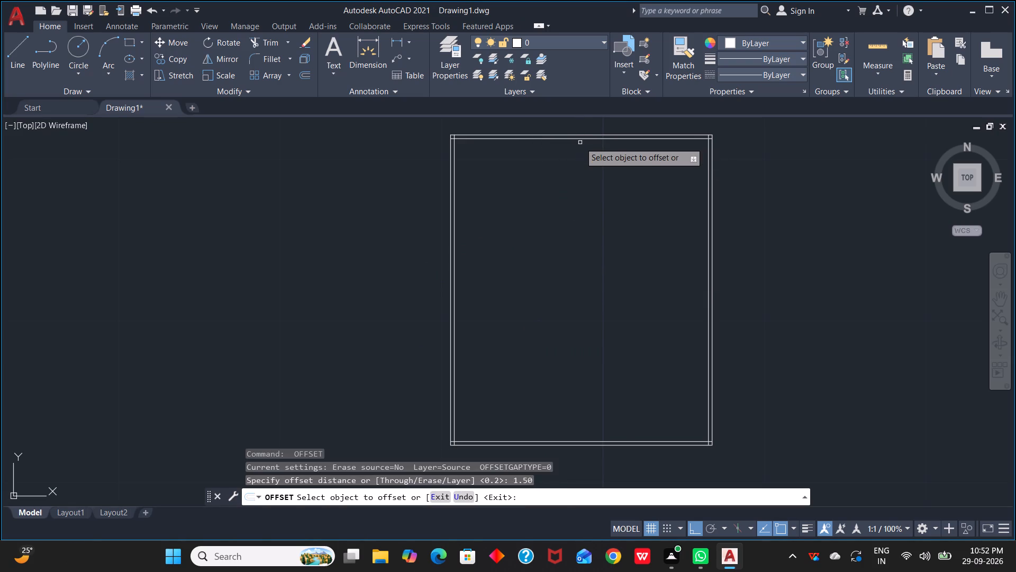
left_click(578, 138)
left_click(587, 172)
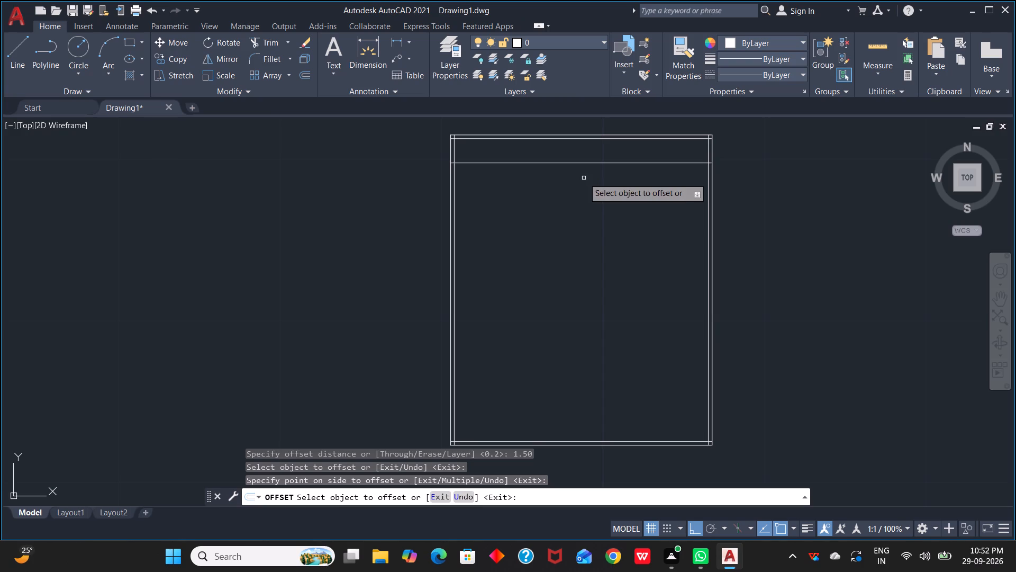
left_click(453, 294)
left_click(503, 294)
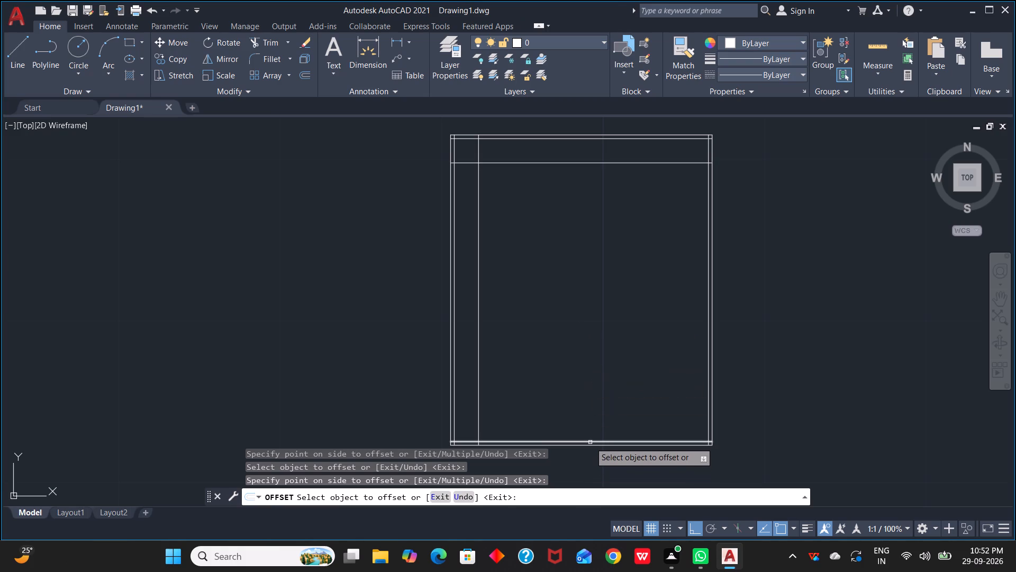
key("space")
Offset the outer wall's inner bottom line 2.5 inward and its inner right line 1.5 inward.
key("space")
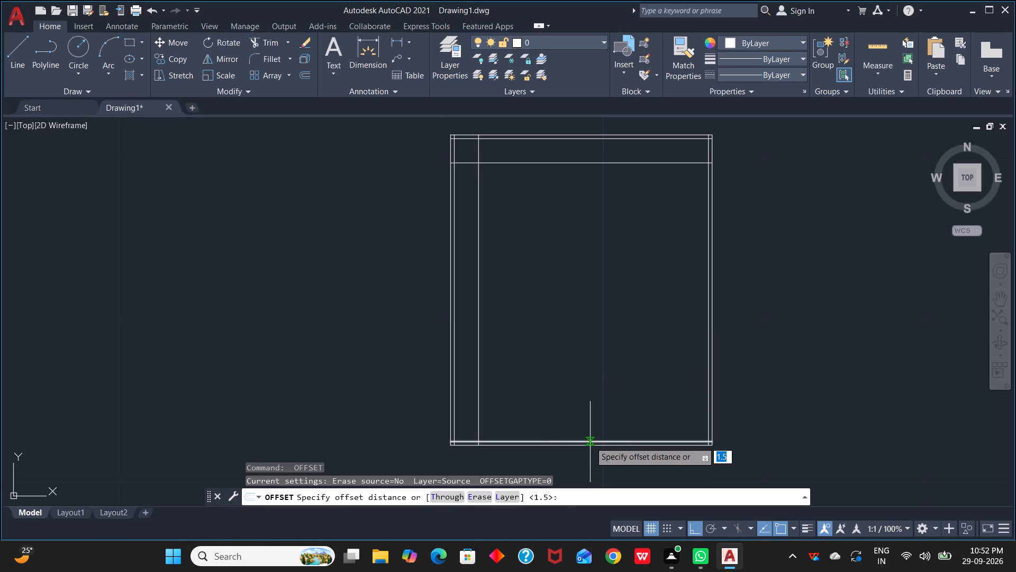
type("2.5")
key("space")
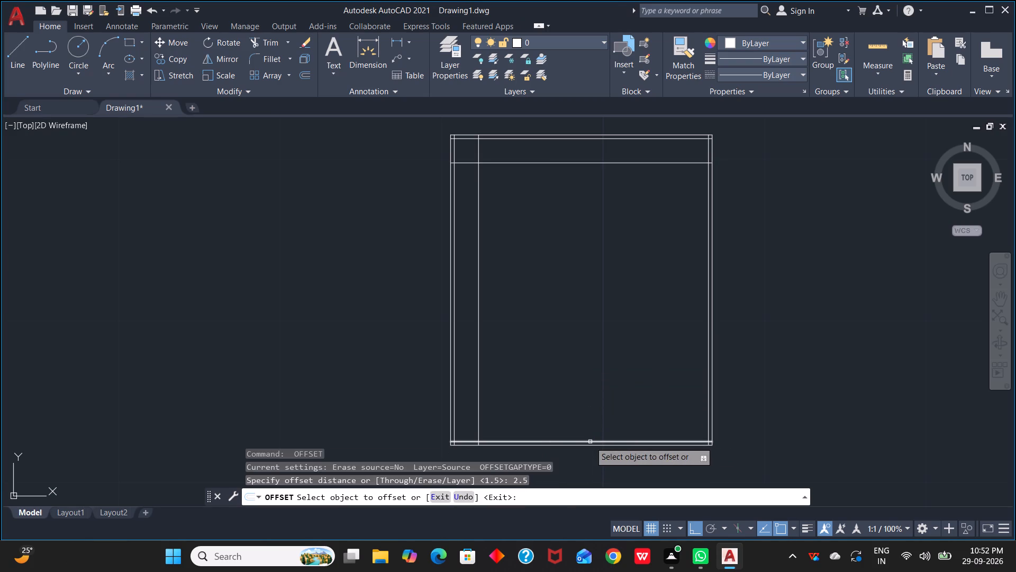
left_click(590, 442)
left_click(601, 389)
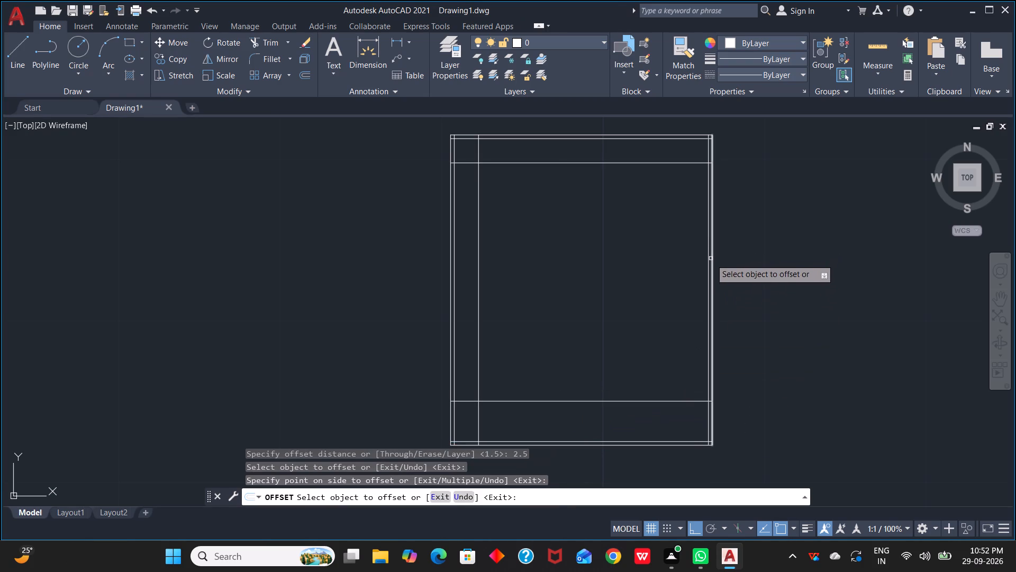
left_click(707, 266)
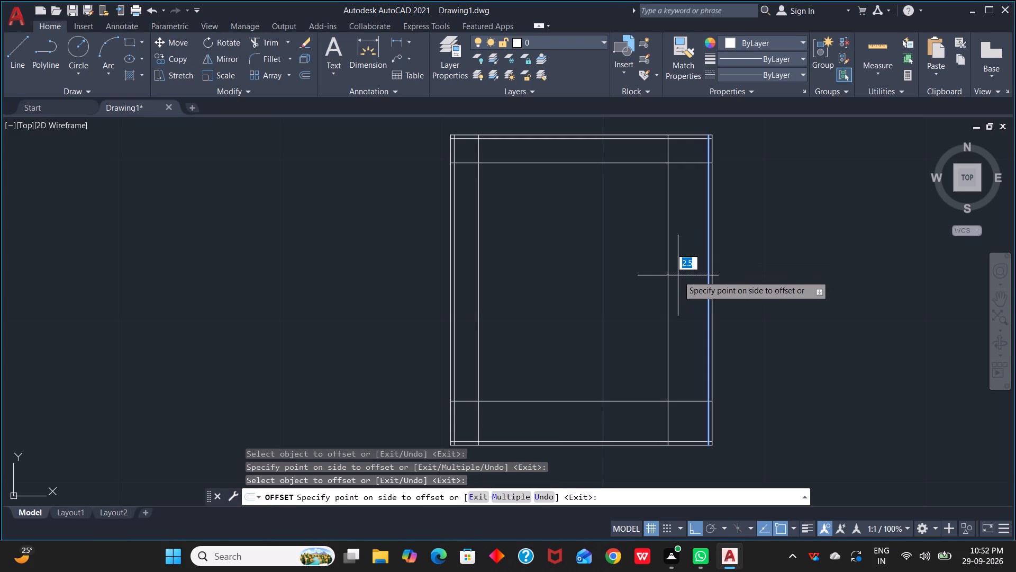
type("1.5")
key("Return")
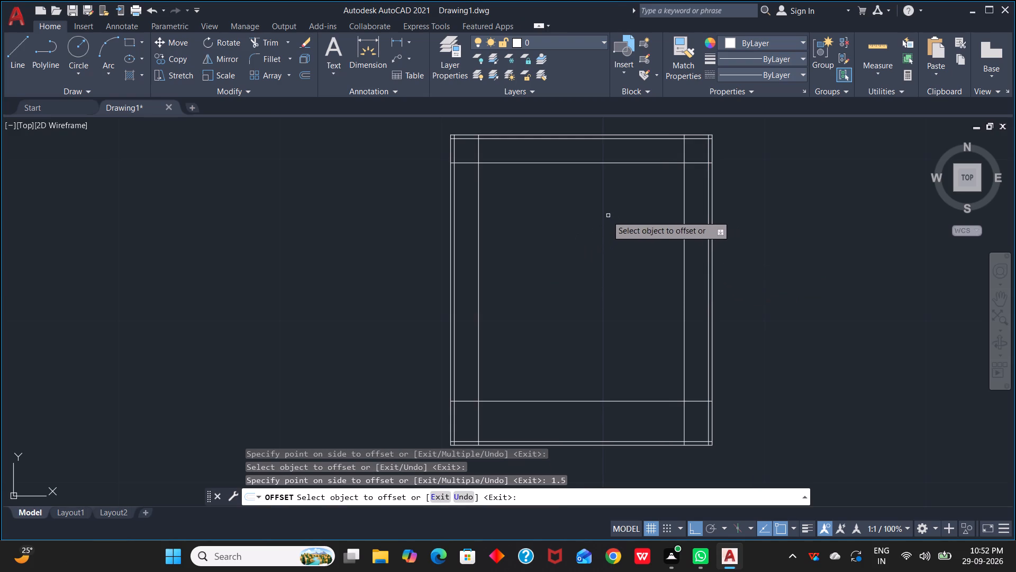
middle_click_drag(578, 212, 594, 261)
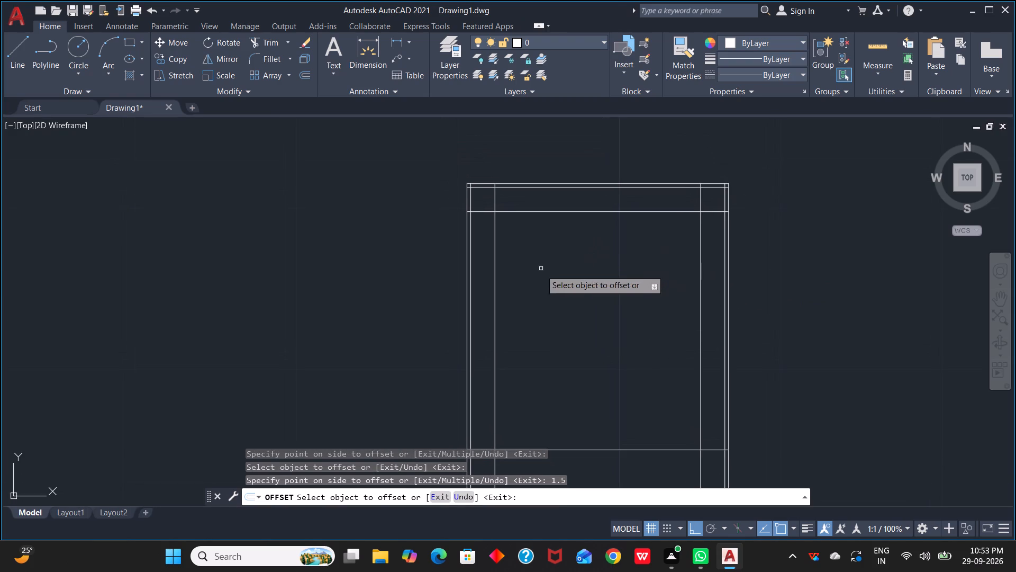
key("Escape")
key("Escape")
Trim the overhanging ends of the offset lines at all four corners to form a closed inner rectangle.
type("tr")
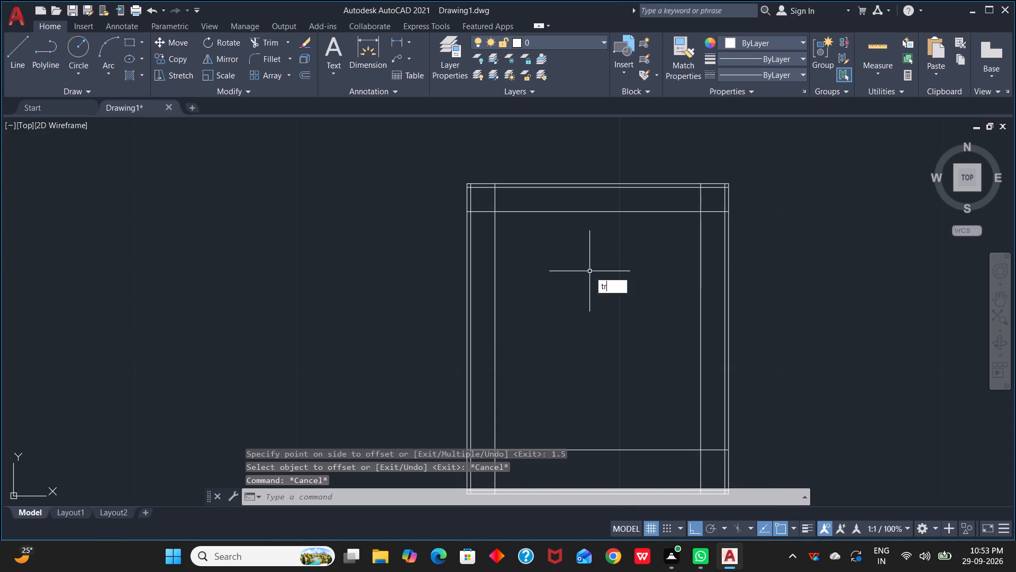
key("space")
left_click_drag(509, 198, 486, 228)
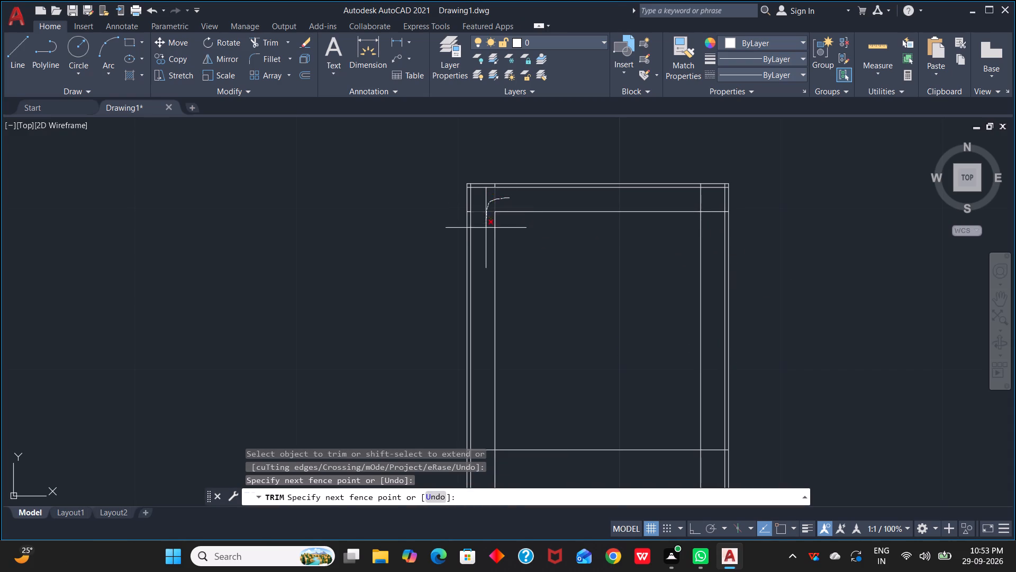
left_click_drag(486, 228, 486, 228)
left_click_drag(684, 204, 713, 229)
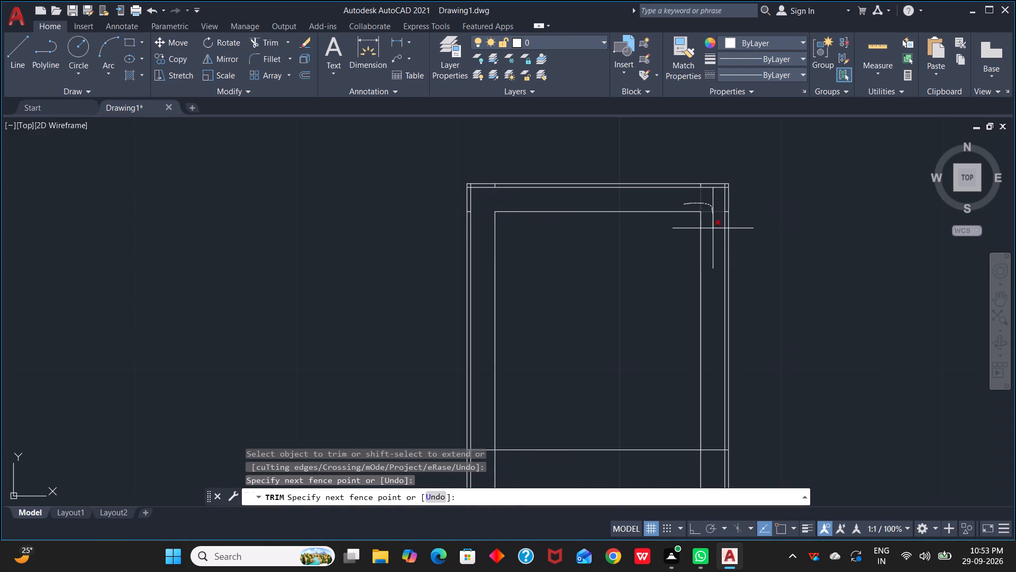
left_click_drag(713, 229, 711, 235)
middle_click_drag(647, 301, 686, 166)
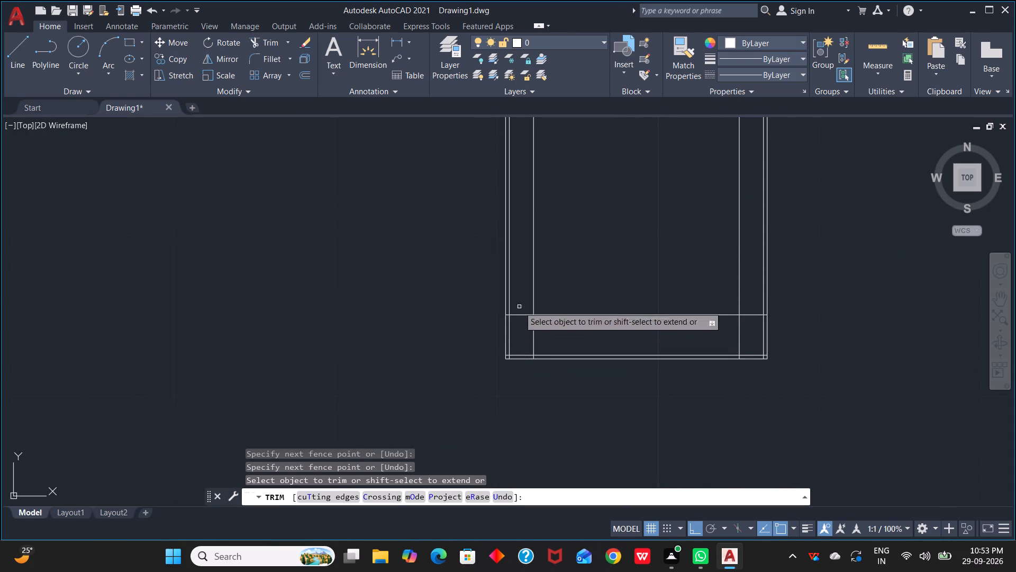
left_click_drag(521, 298, 735, 332)
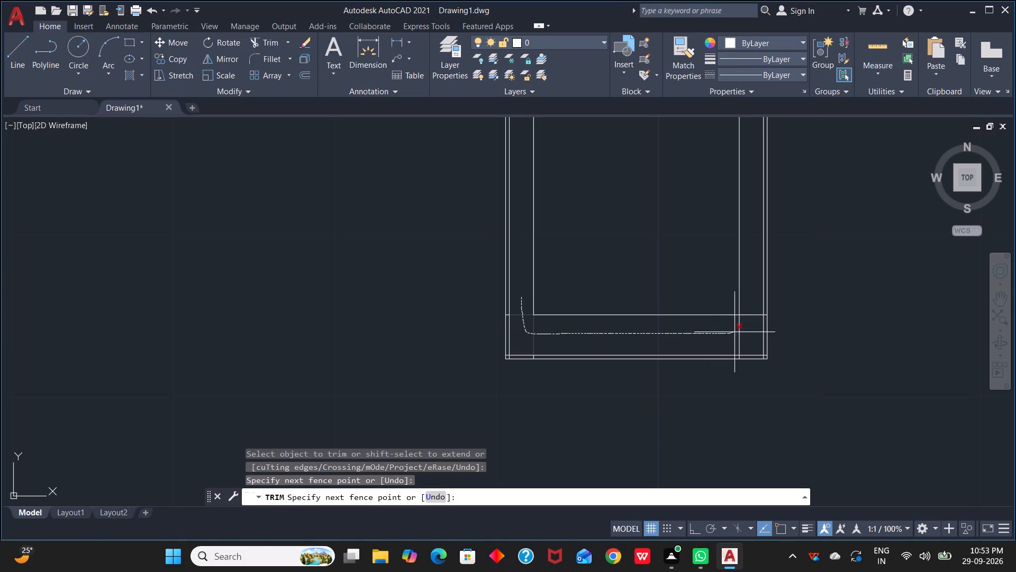
left_click_drag(735, 332, 756, 309)
scroll(632, 204, "down", 2)
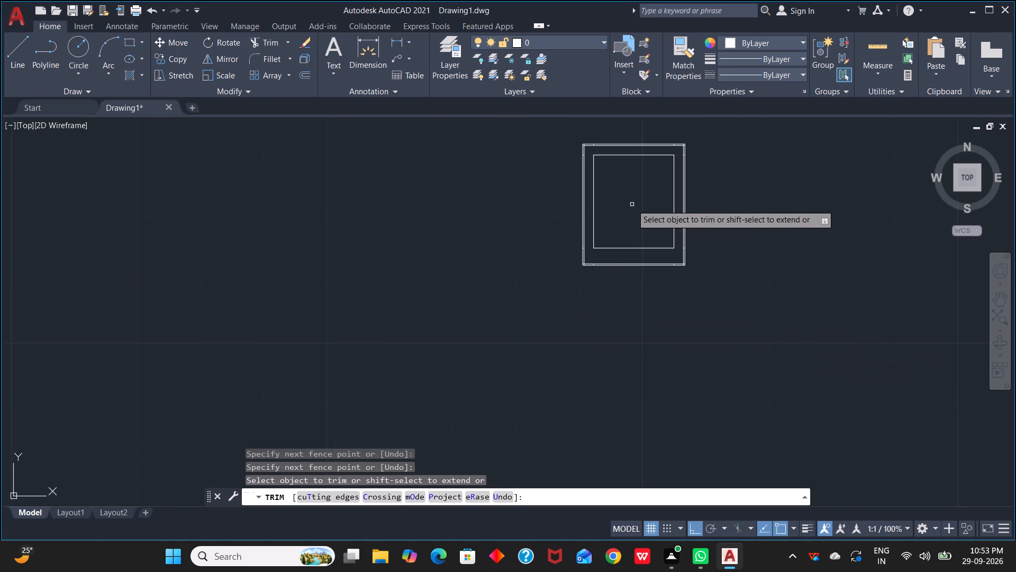
middle_click_drag(632, 204, 641, 256)
scroll(641, 256, "up", 2)
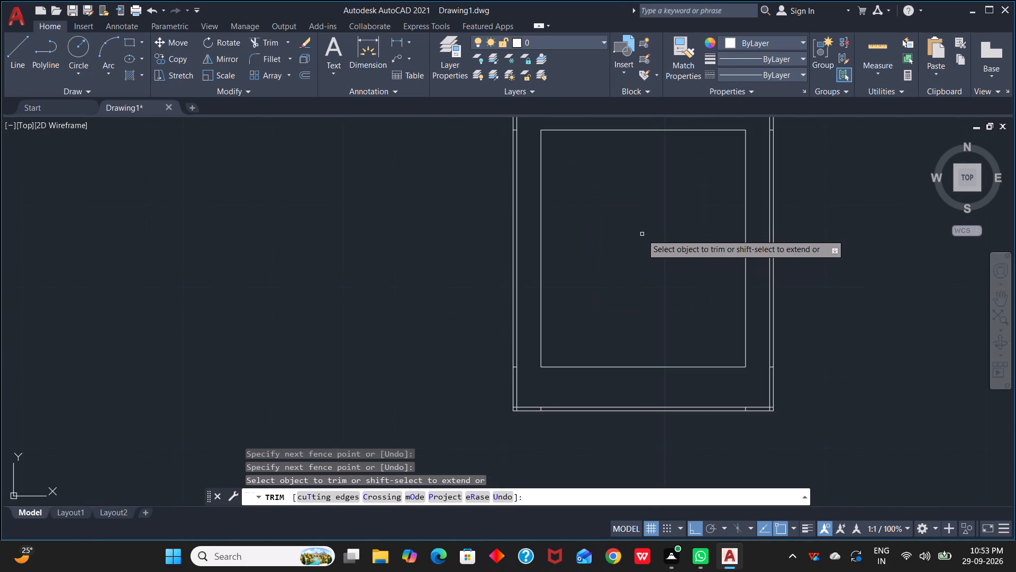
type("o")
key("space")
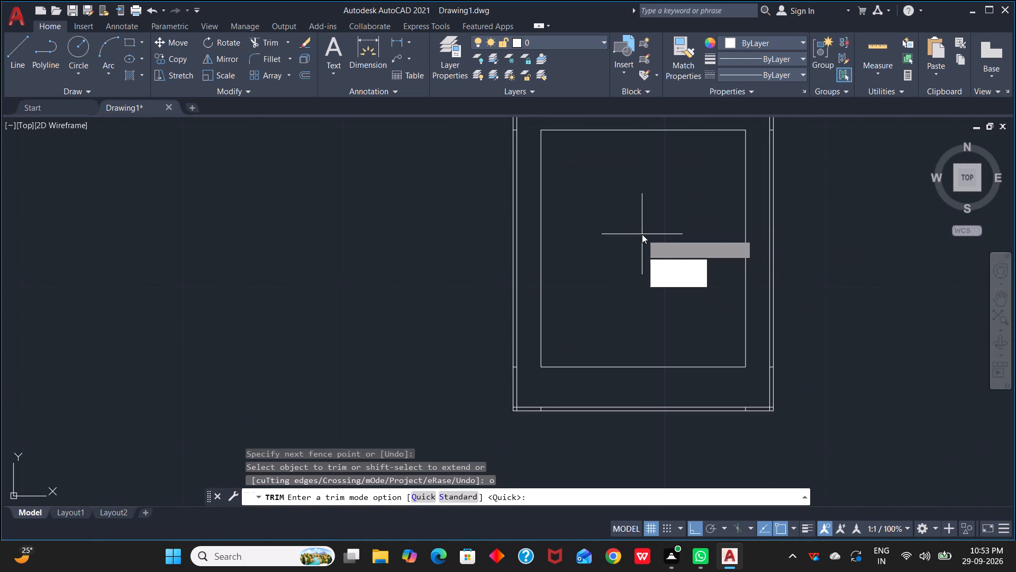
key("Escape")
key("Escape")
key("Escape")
Offset all four sides of the inner rectangle 0.23 inward to form the building's wall thickness.
type("o")
key("space")
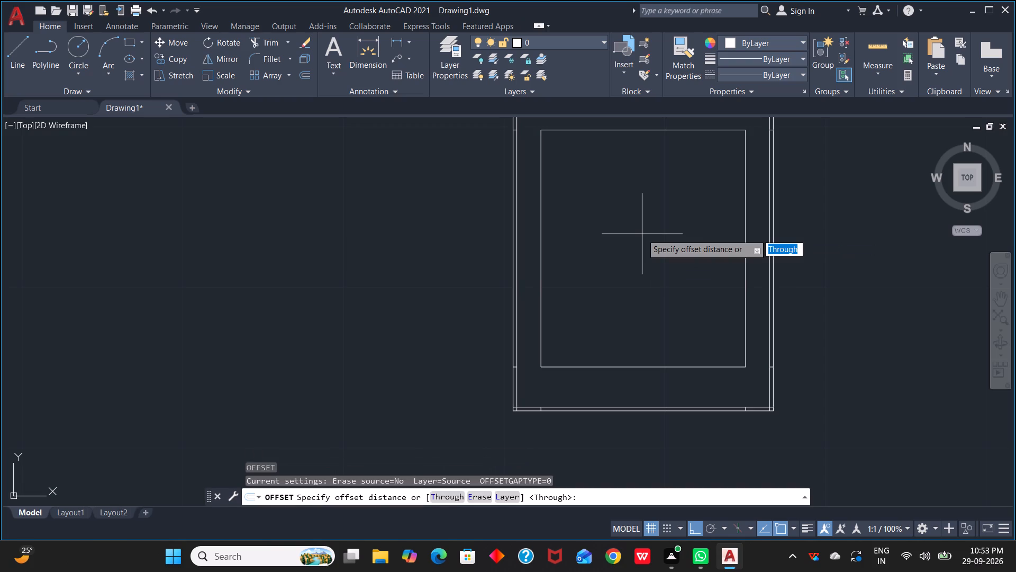
type("0.23")
key("space")
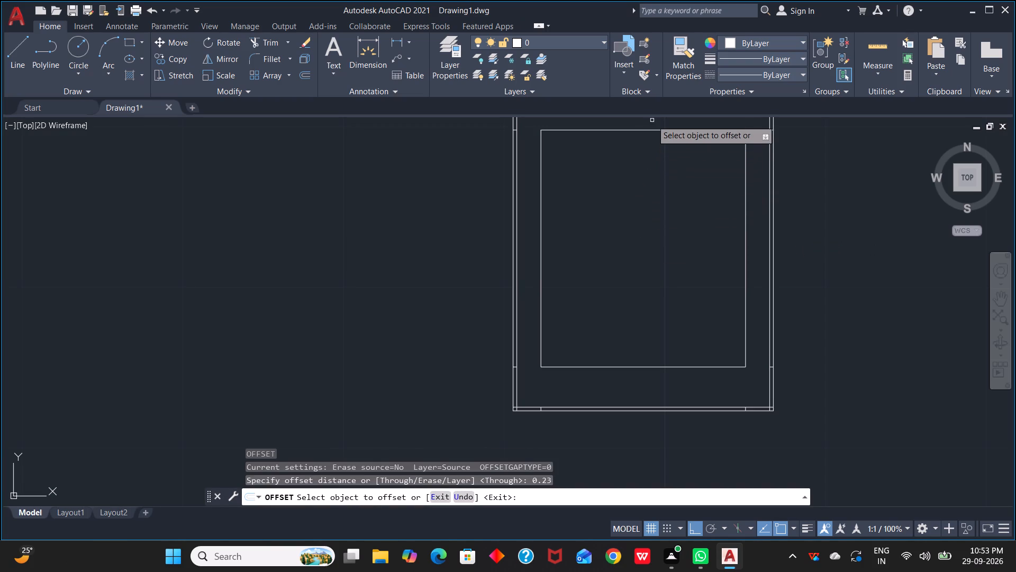
left_click(652, 131)
left_click(652, 142)
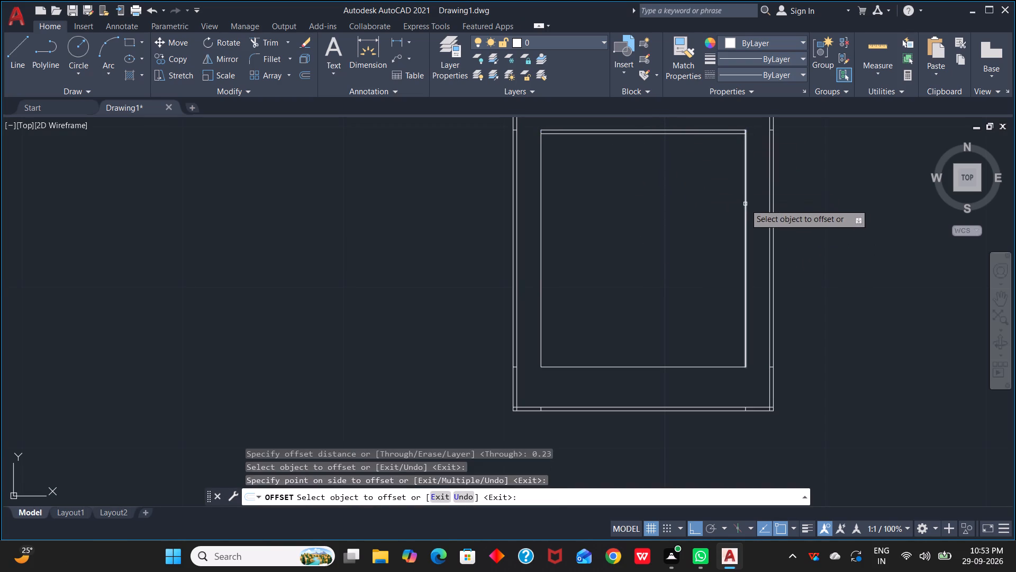
left_click(746, 203)
left_click(736, 208)
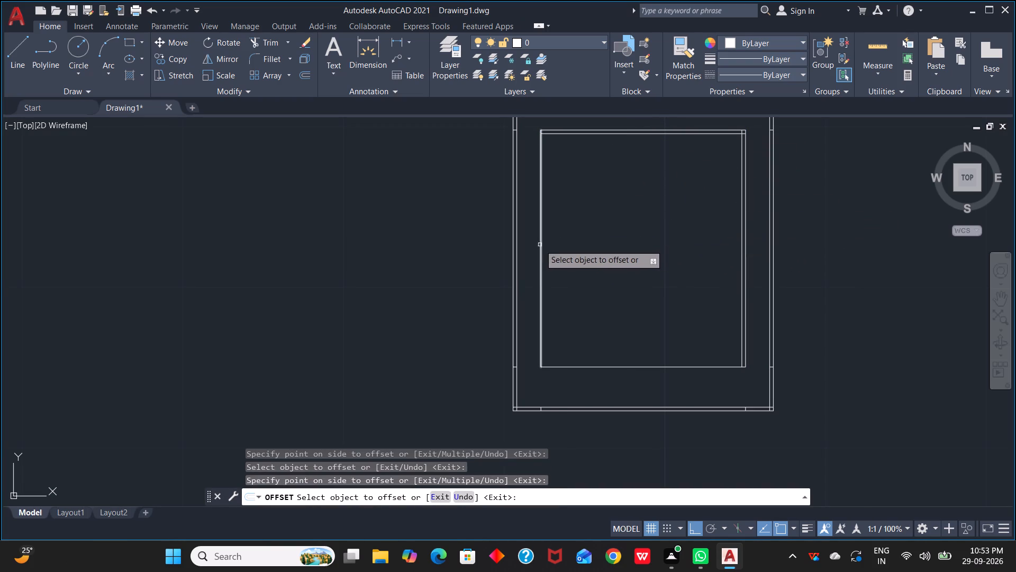
left_click(540, 245)
left_click(558, 243)
left_click(615, 365)
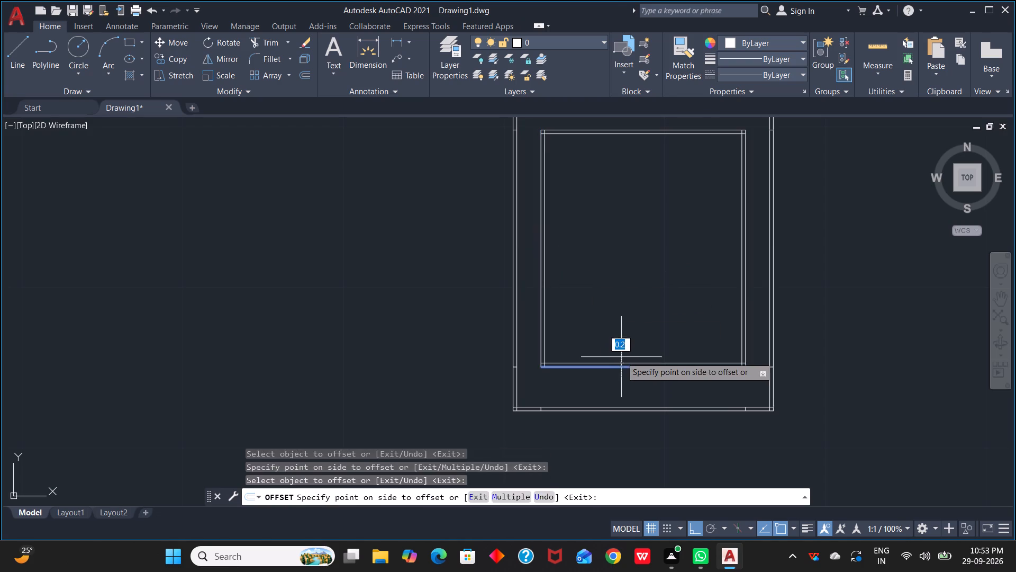
left_click(621, 357)
Create a horizontal partition wall by offsetting the building's inner top wall line 5 downward, and the new line a further 0.15 downward.
scroll(631, 209, "down", 1)
middle_click_drag(631, 209, 638, 236)
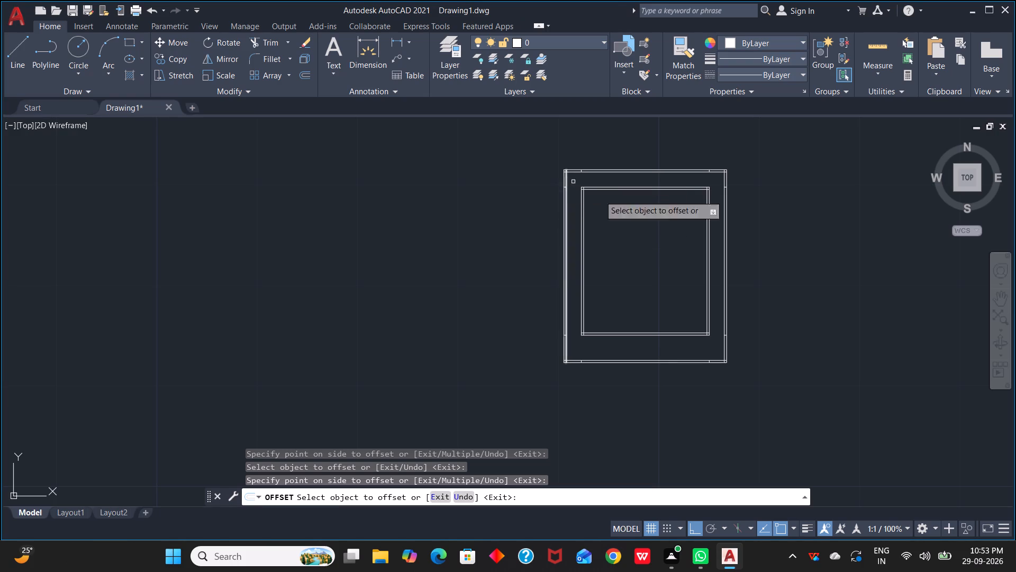
type("o")
key("space")
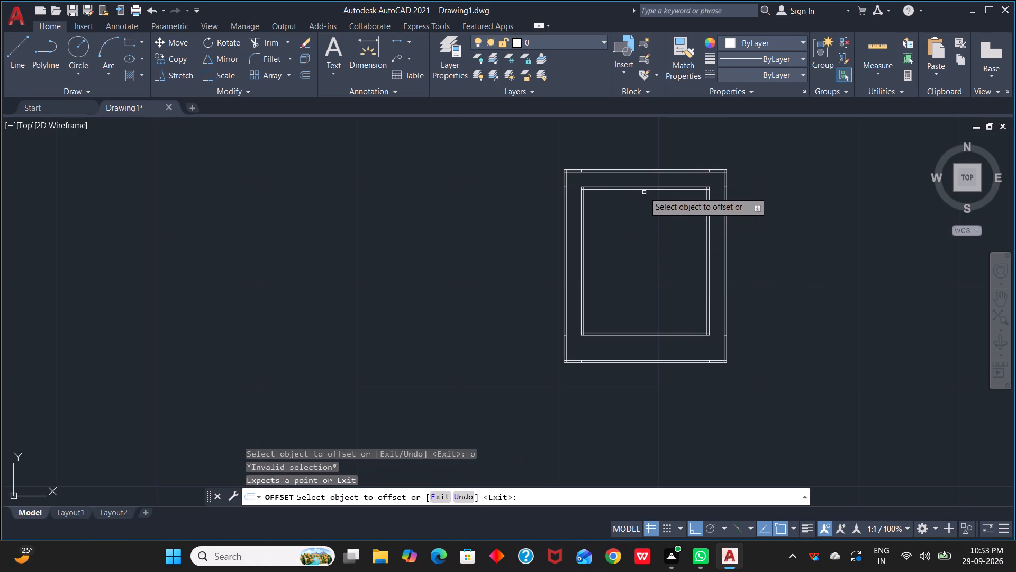
left_click(646, 190)
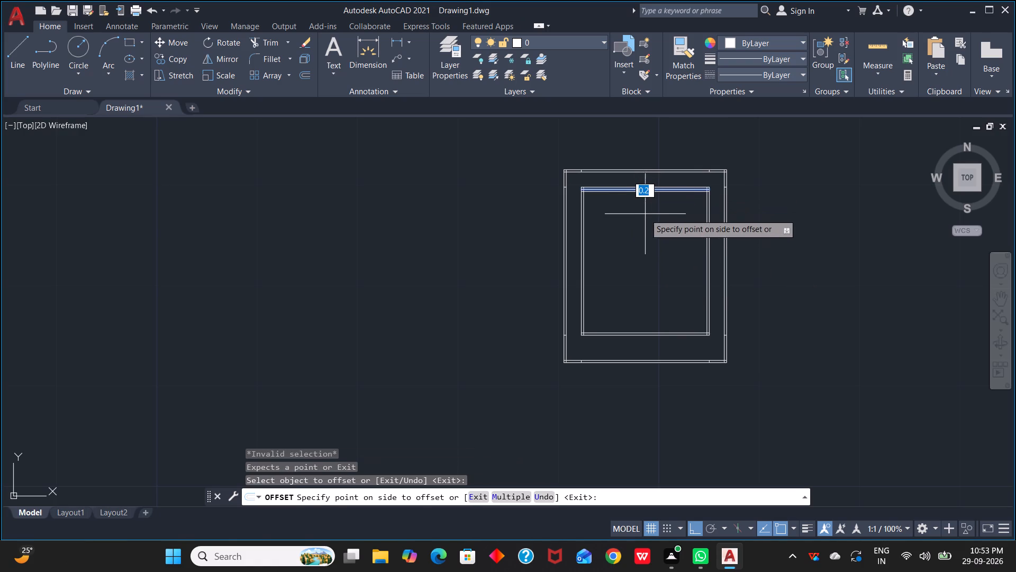
key("5")
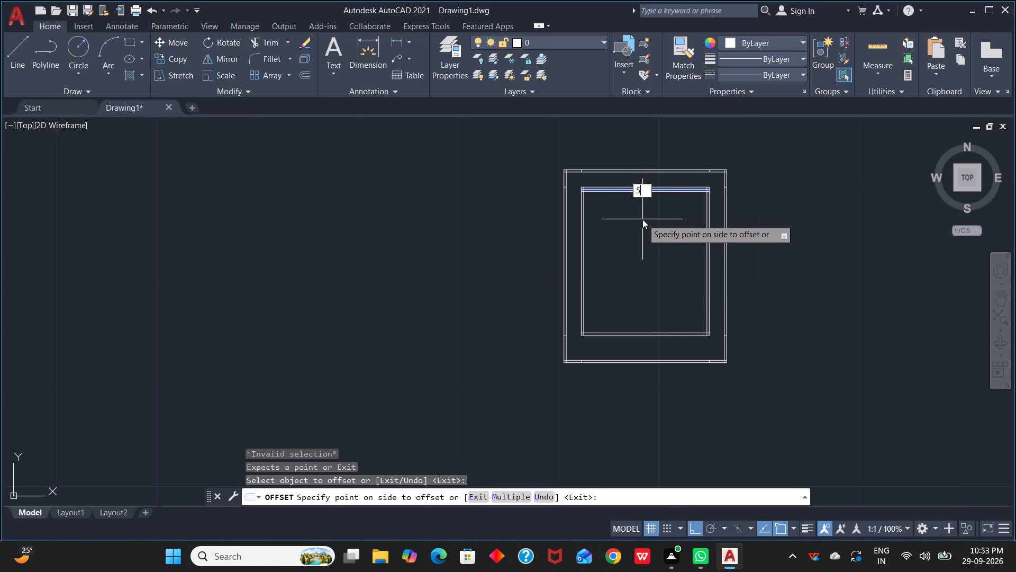
key("space")
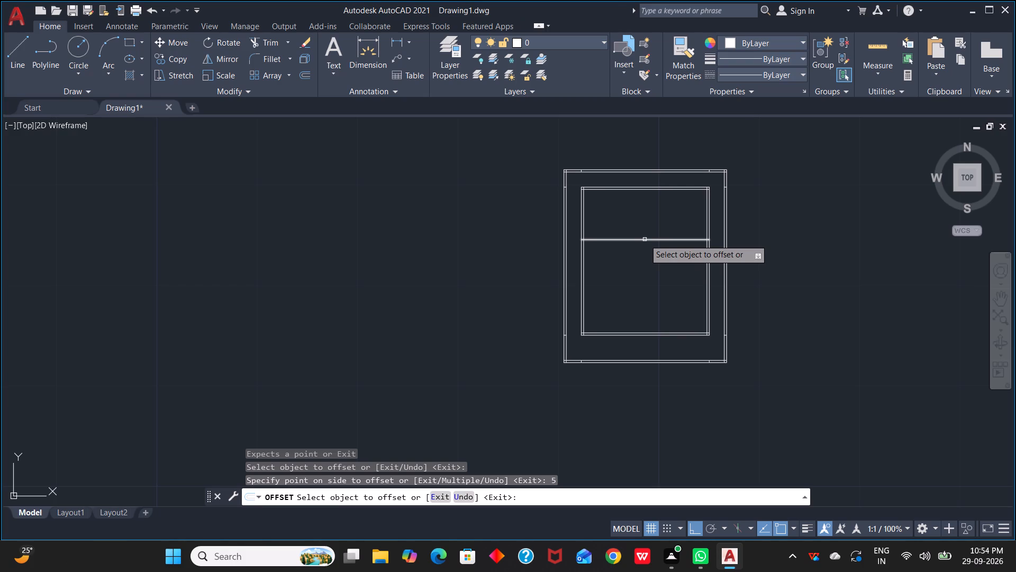
left_click(652, 240)
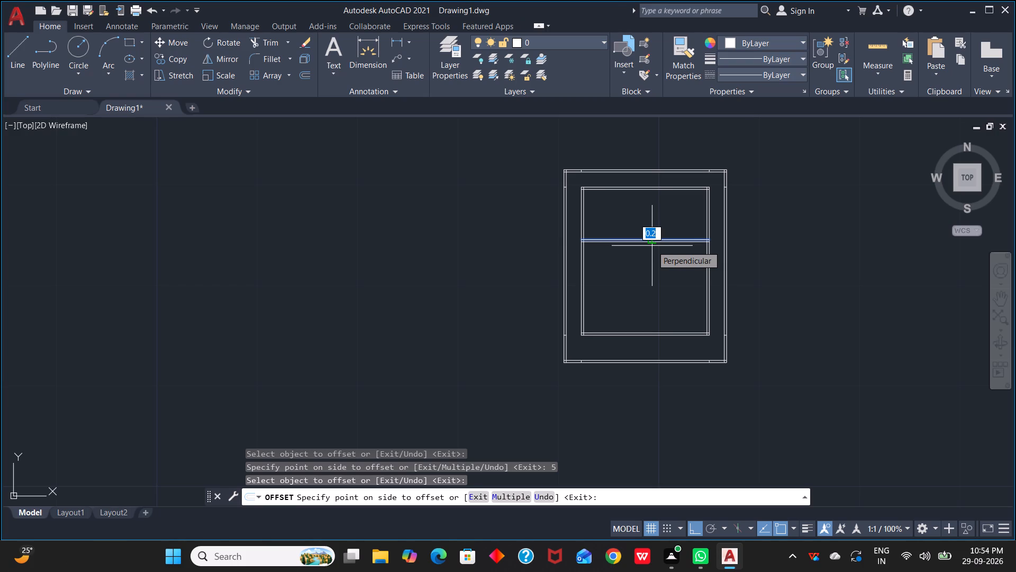
type("0.15")
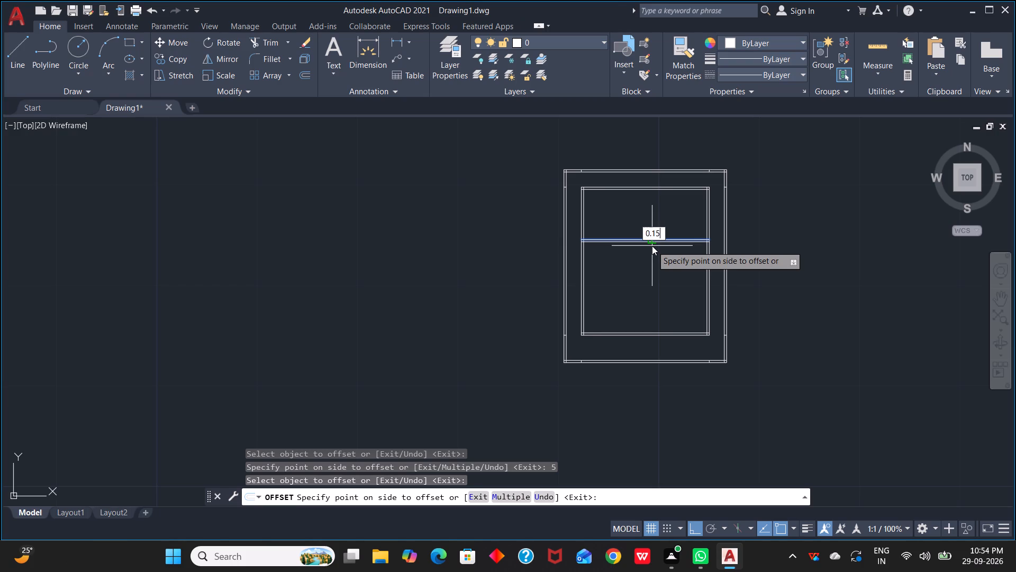
key("space")
scroll(652, 246, "up", 2)
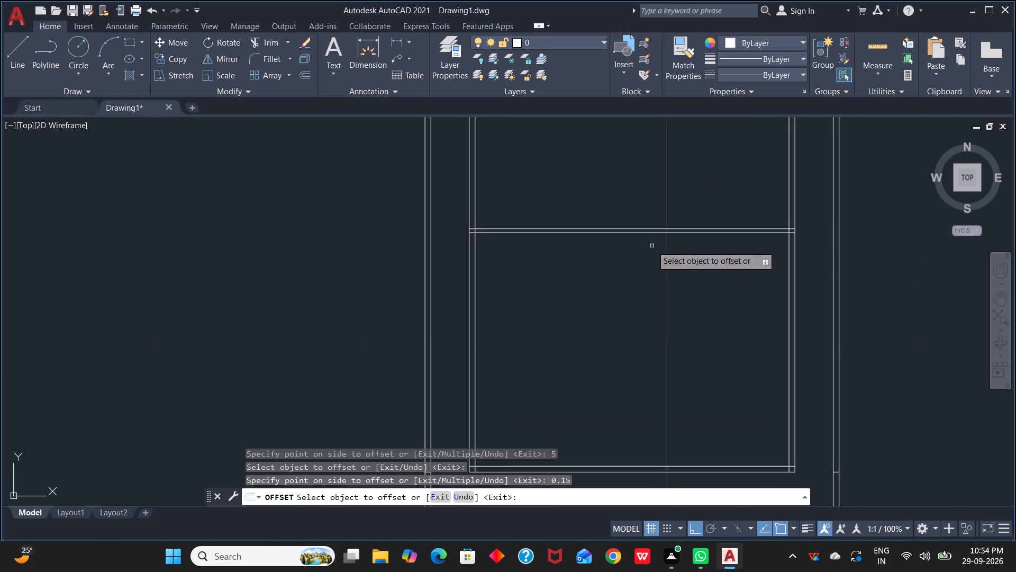
Create a second horizontal partition by offsetting the first partition's lower line 3.8 downward, and that new line a further 0.15 downward.
left_click(649, 232)
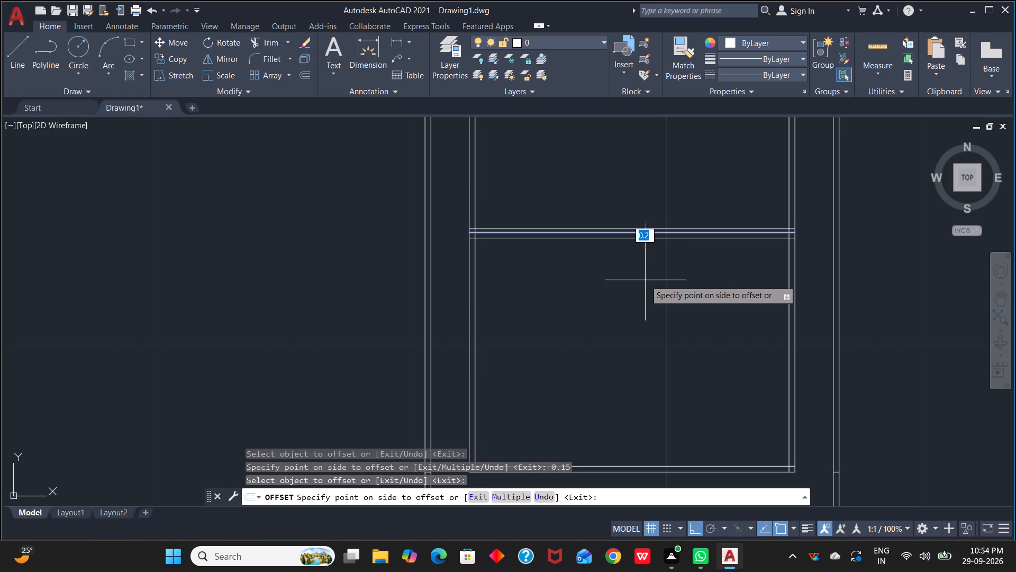
key("3")
type(".8")
key("space")
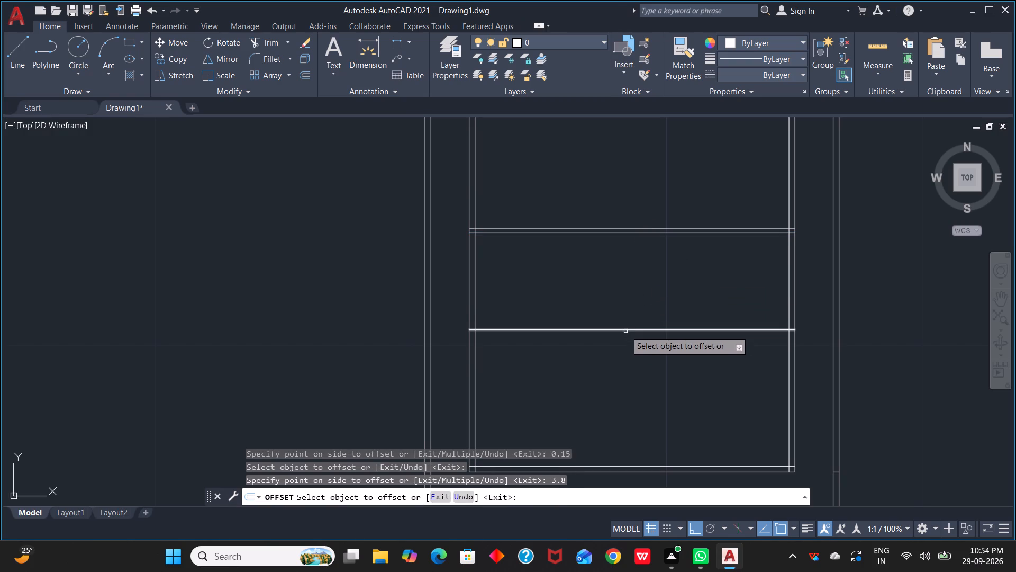
left_click(625, 331)
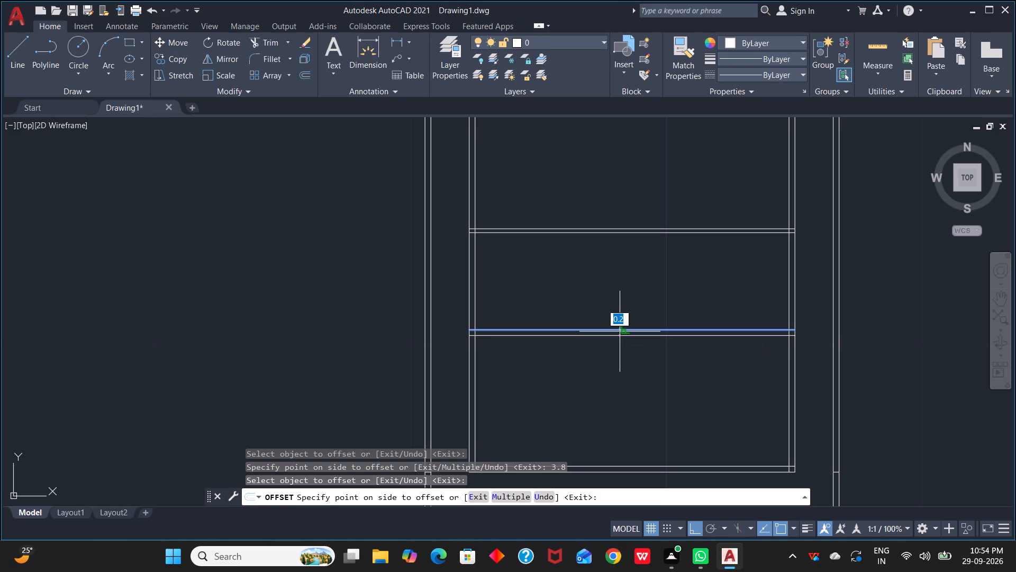
type("0.15")
key("space")
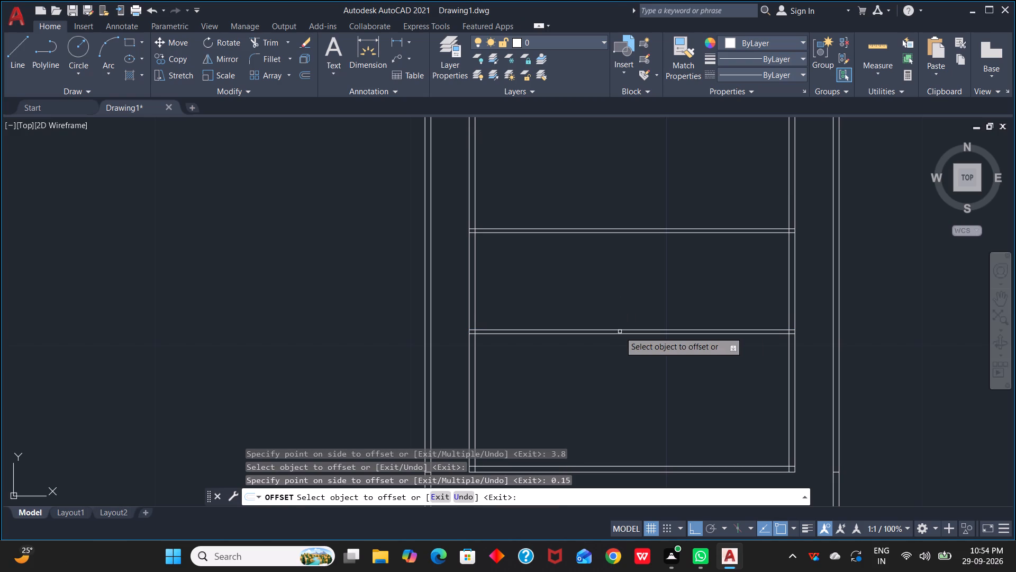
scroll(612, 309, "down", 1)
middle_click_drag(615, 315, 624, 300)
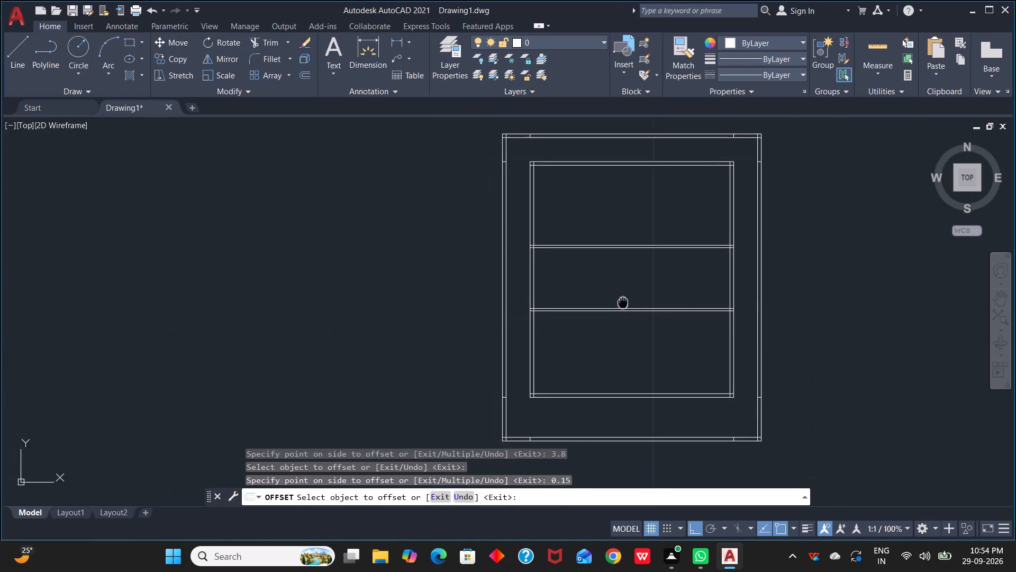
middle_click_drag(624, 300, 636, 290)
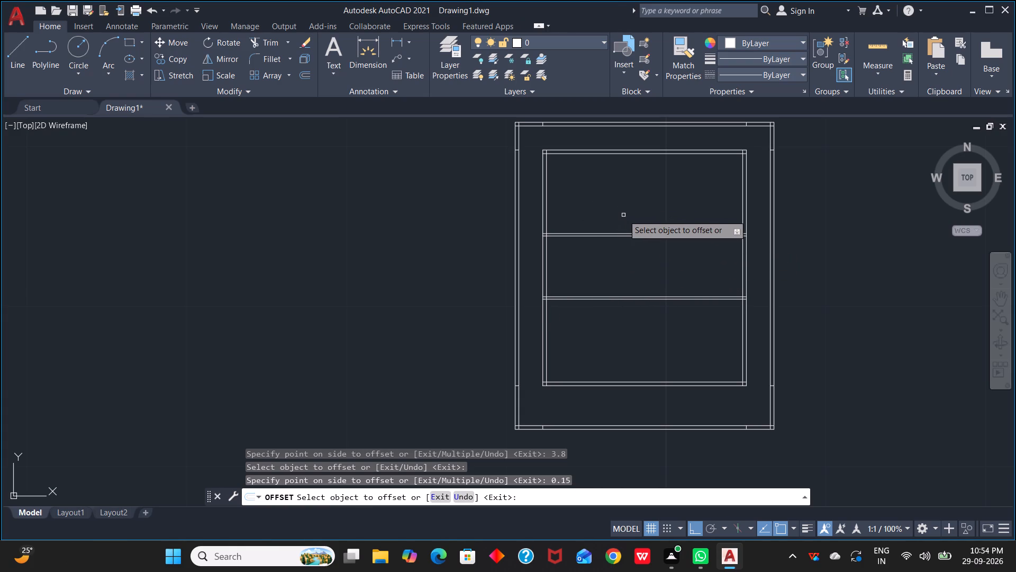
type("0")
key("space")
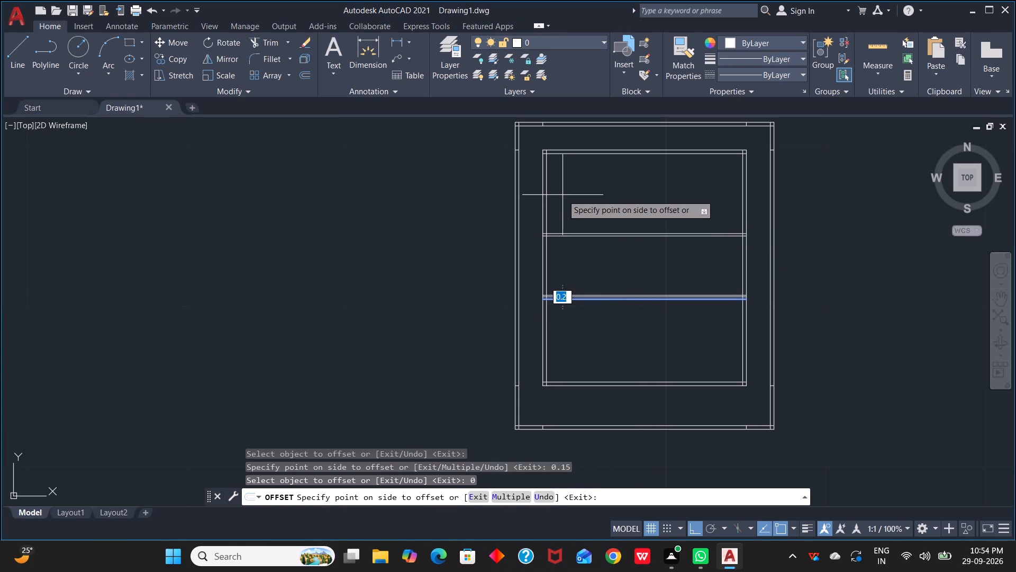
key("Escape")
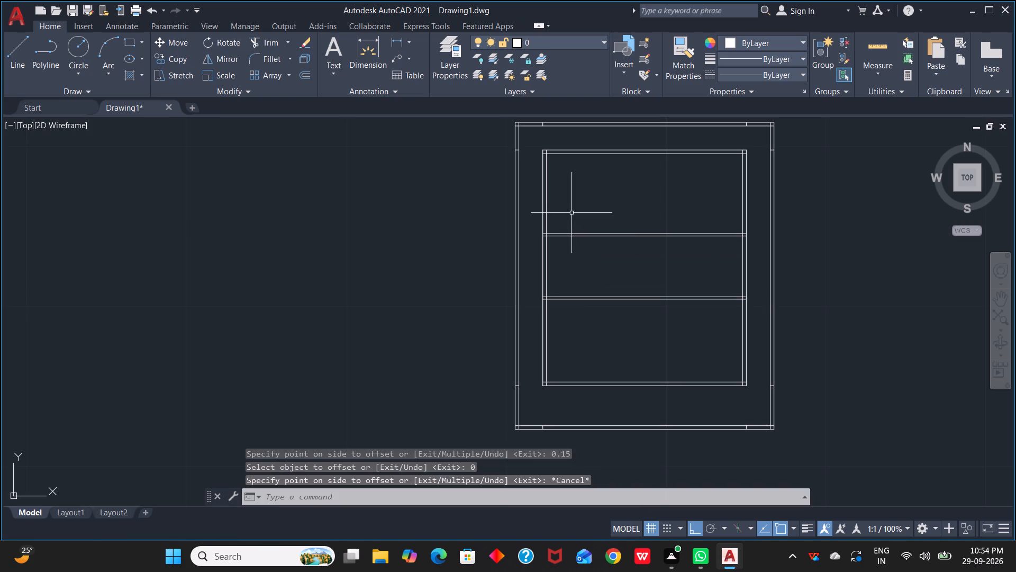
Offset the inner line of the building's left wall 4.8 to the right.
type("o")
key("space")
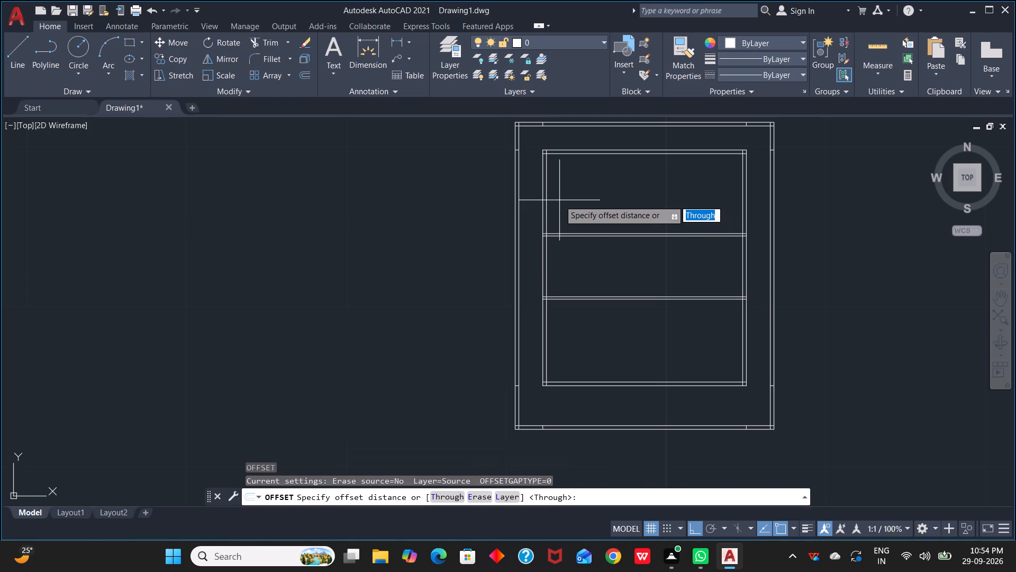
type("4.8")
key("space")
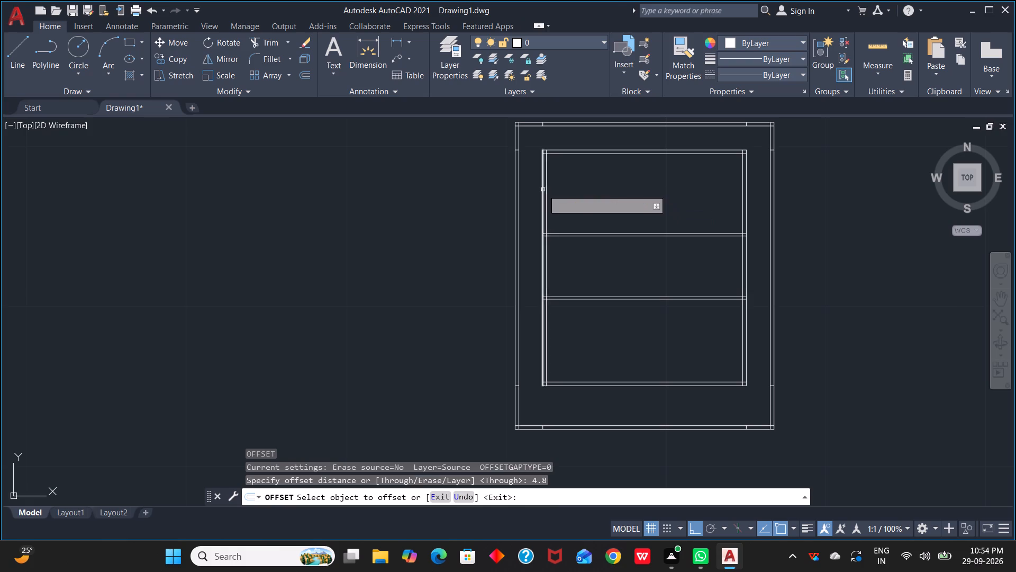
left_click(546, 190)
left_click(610, 194)
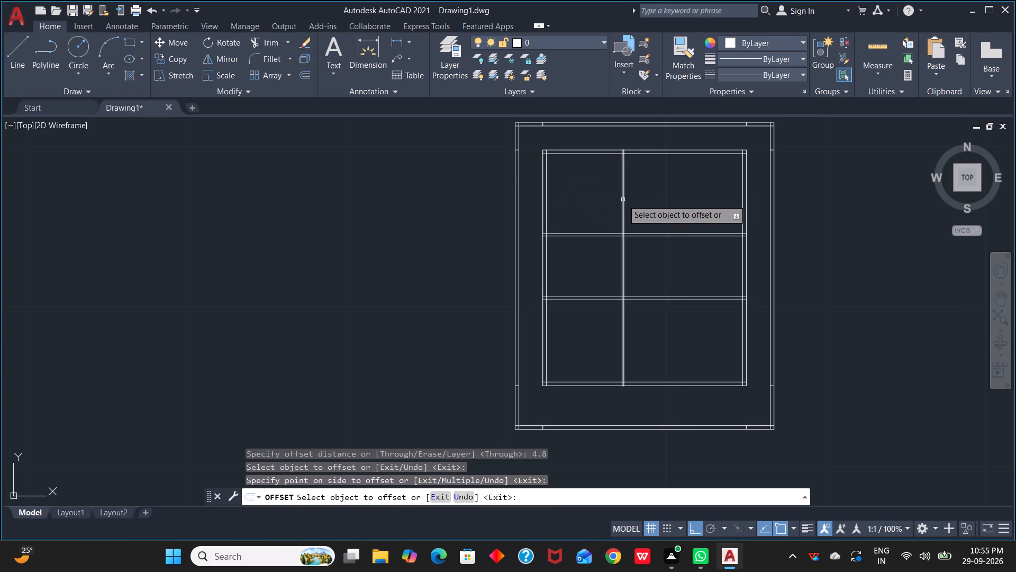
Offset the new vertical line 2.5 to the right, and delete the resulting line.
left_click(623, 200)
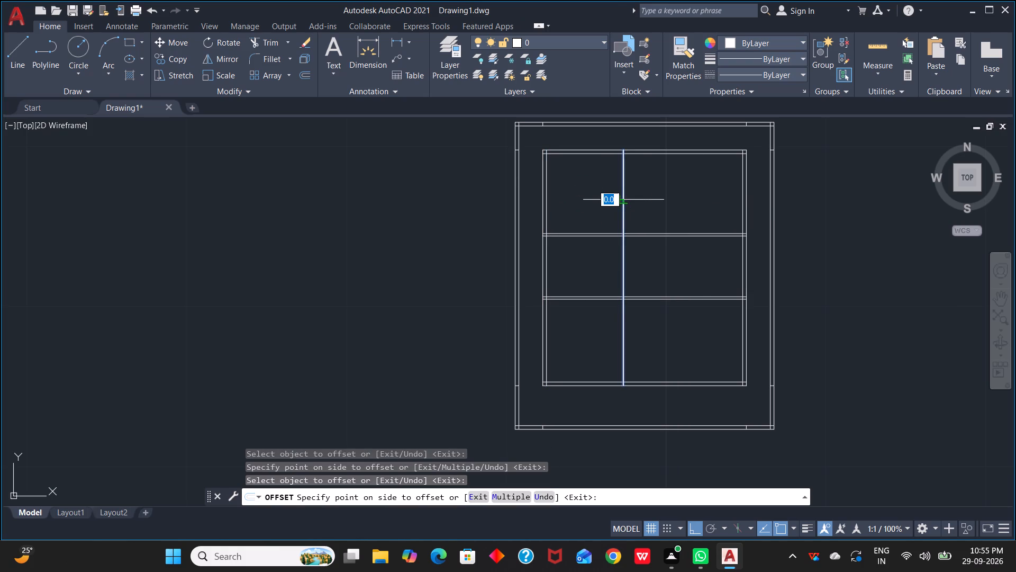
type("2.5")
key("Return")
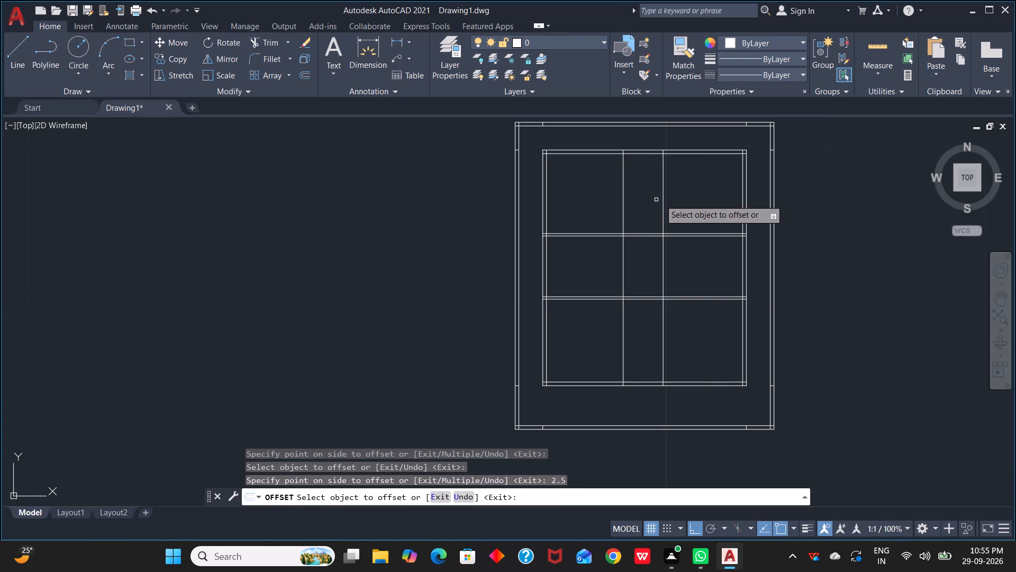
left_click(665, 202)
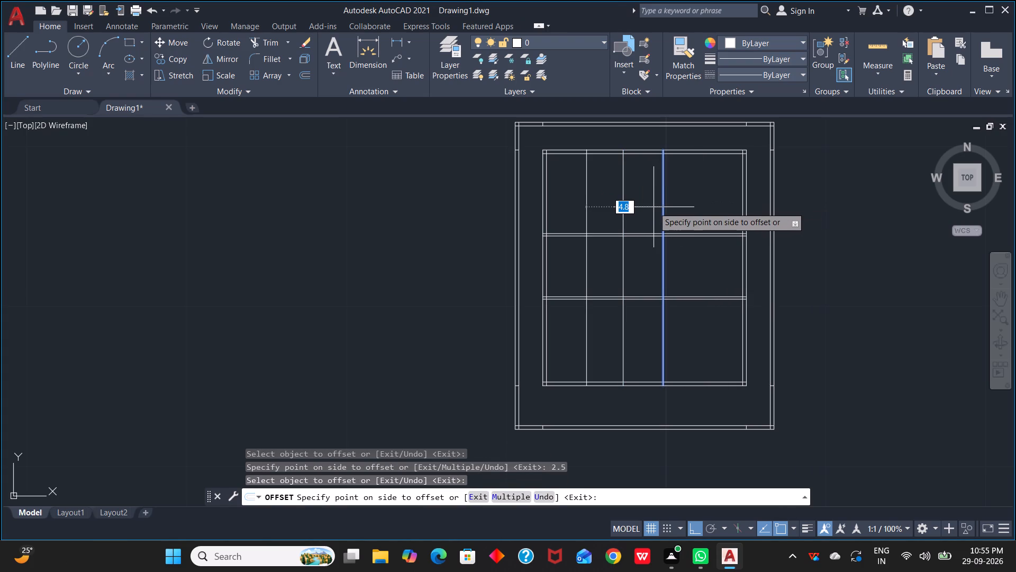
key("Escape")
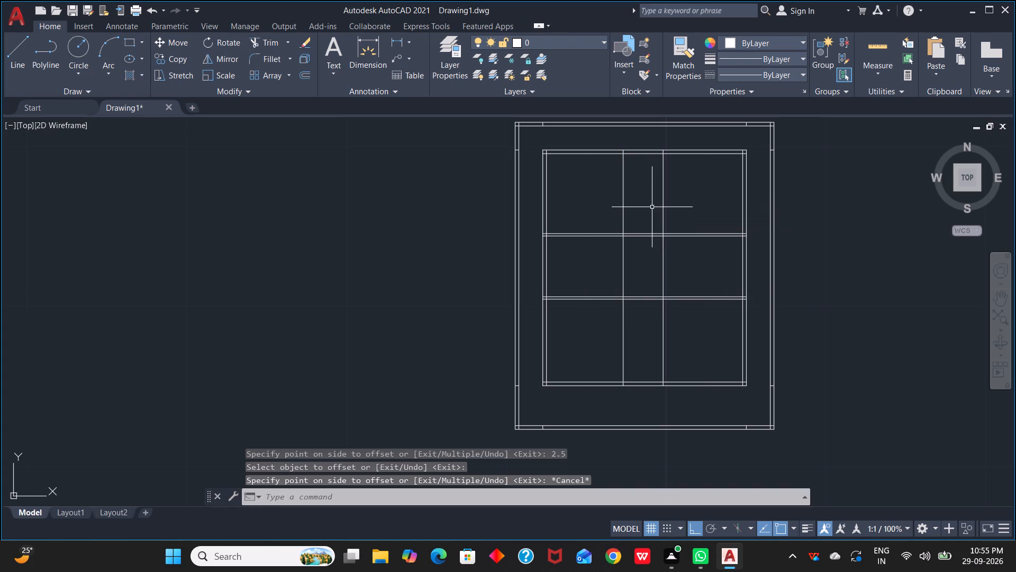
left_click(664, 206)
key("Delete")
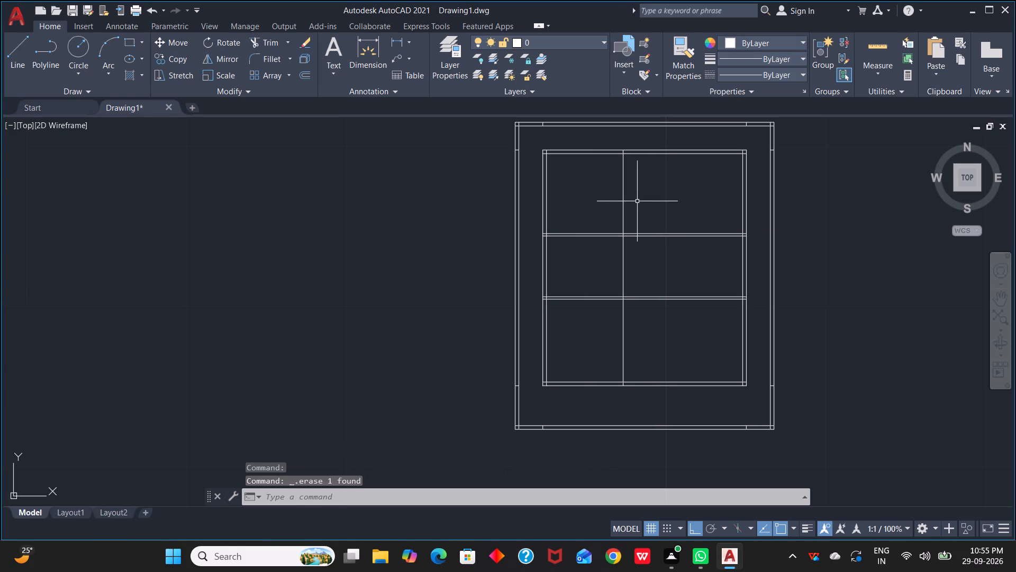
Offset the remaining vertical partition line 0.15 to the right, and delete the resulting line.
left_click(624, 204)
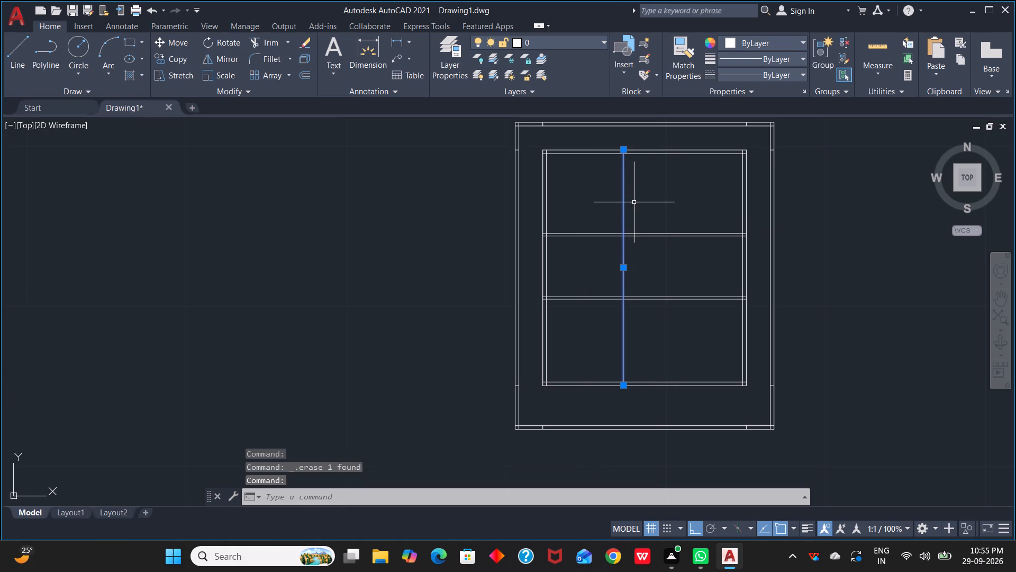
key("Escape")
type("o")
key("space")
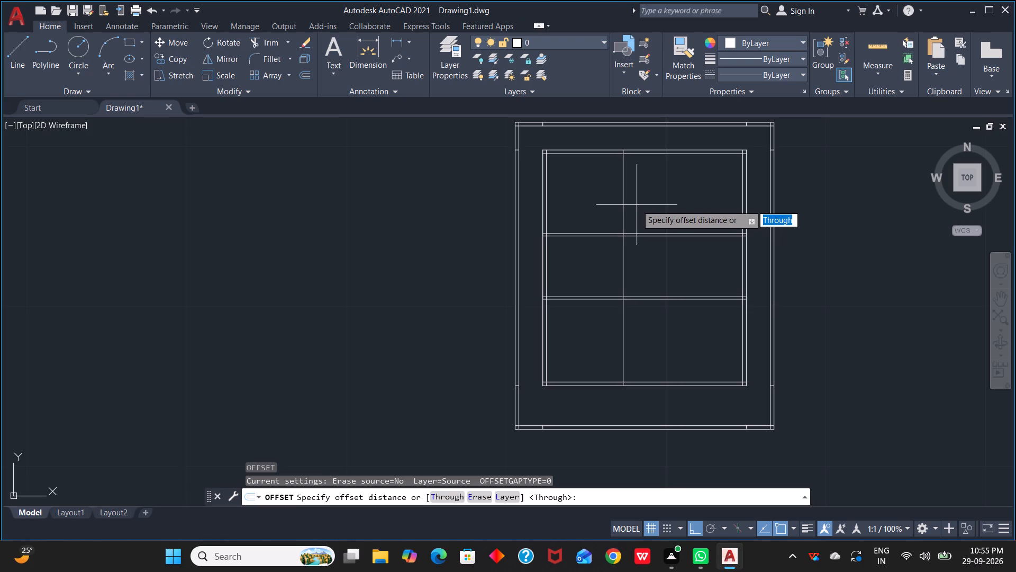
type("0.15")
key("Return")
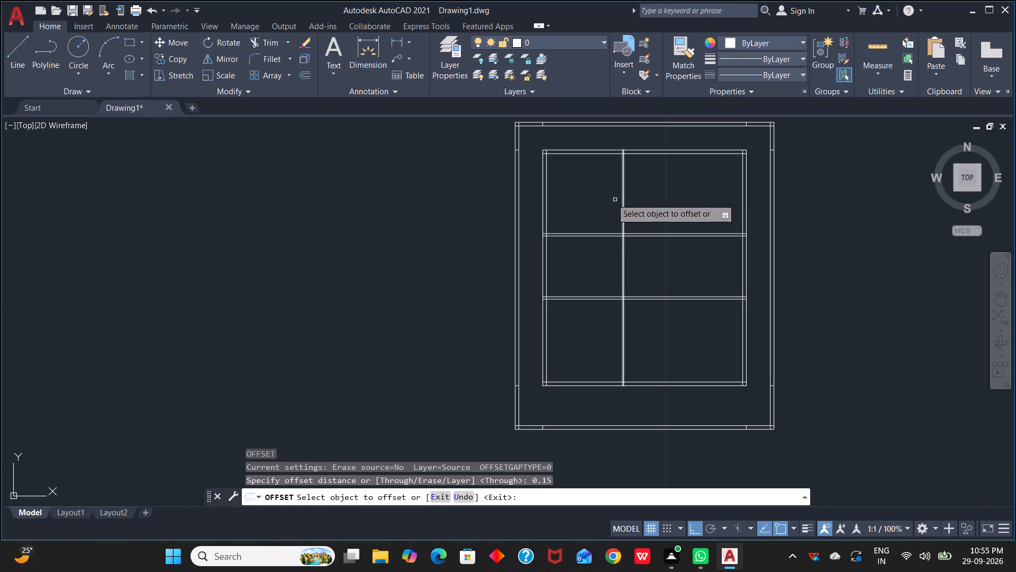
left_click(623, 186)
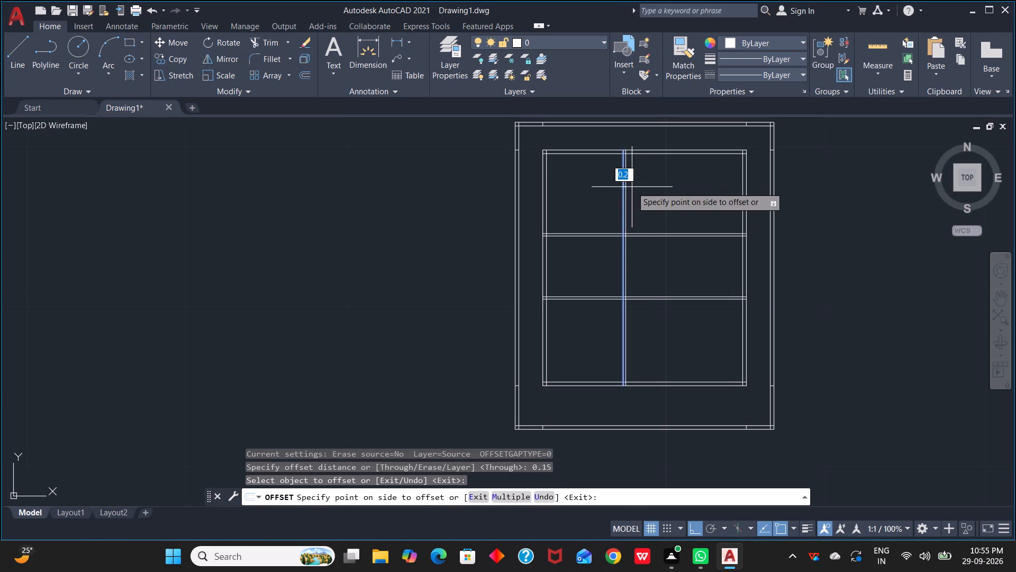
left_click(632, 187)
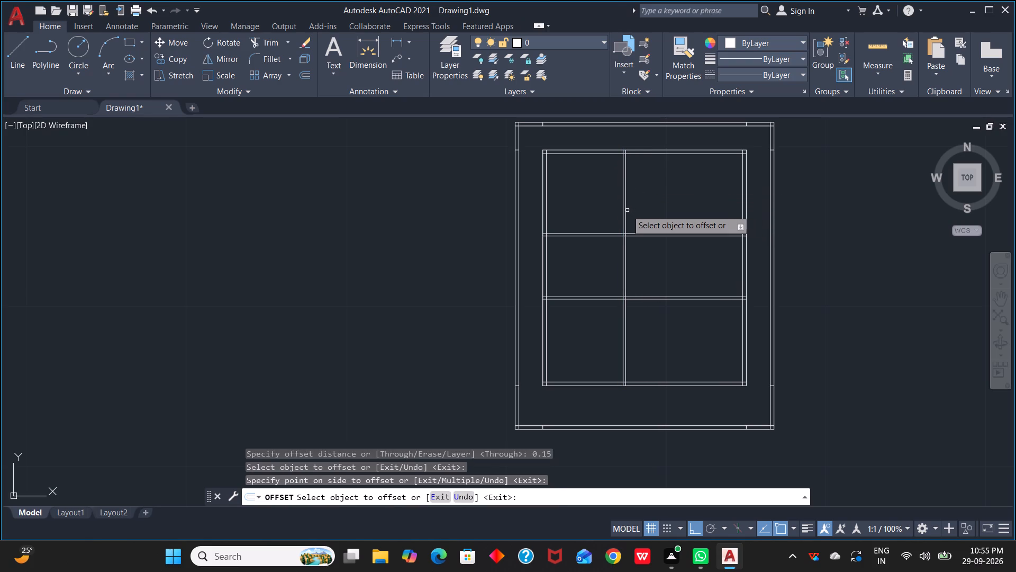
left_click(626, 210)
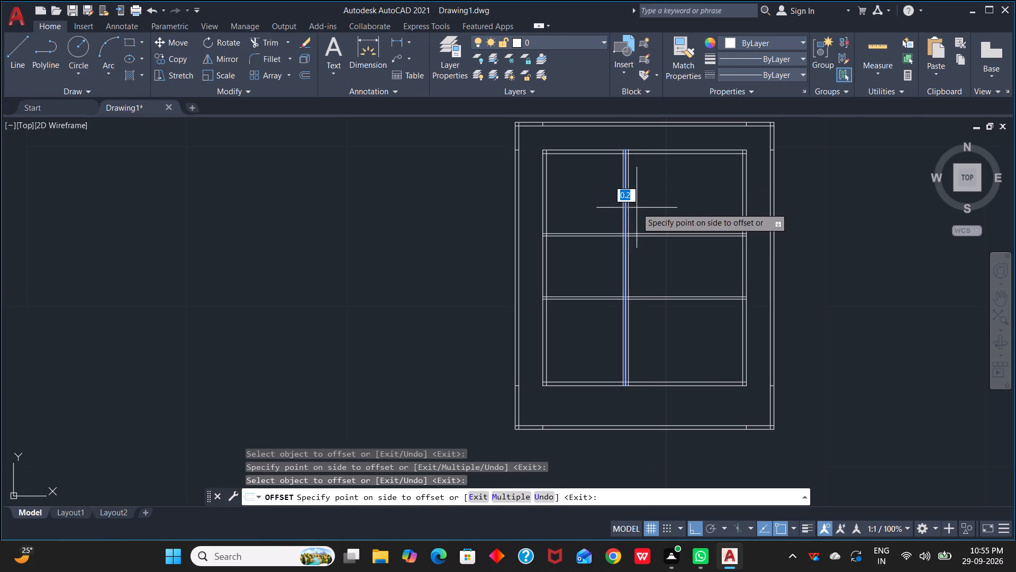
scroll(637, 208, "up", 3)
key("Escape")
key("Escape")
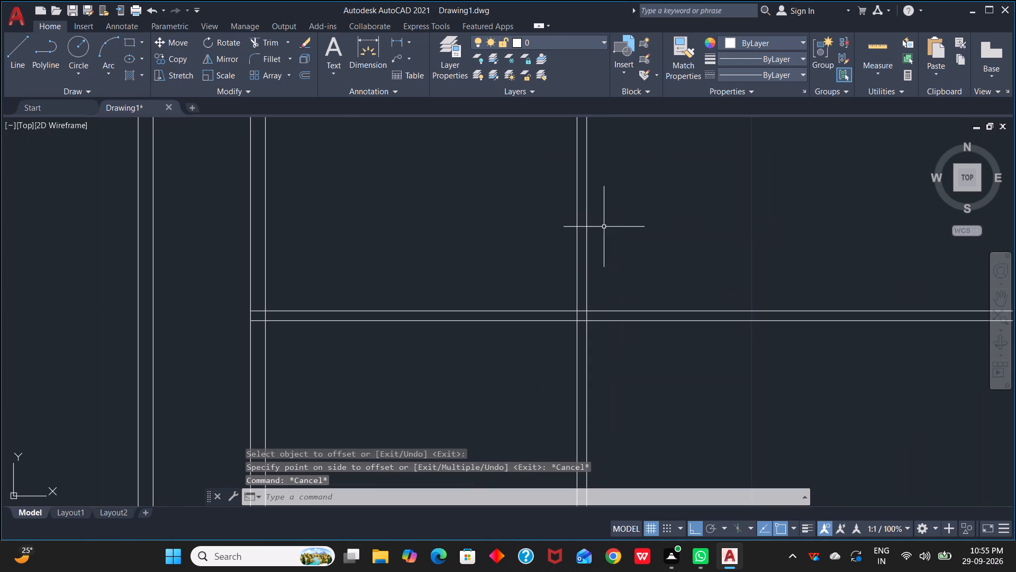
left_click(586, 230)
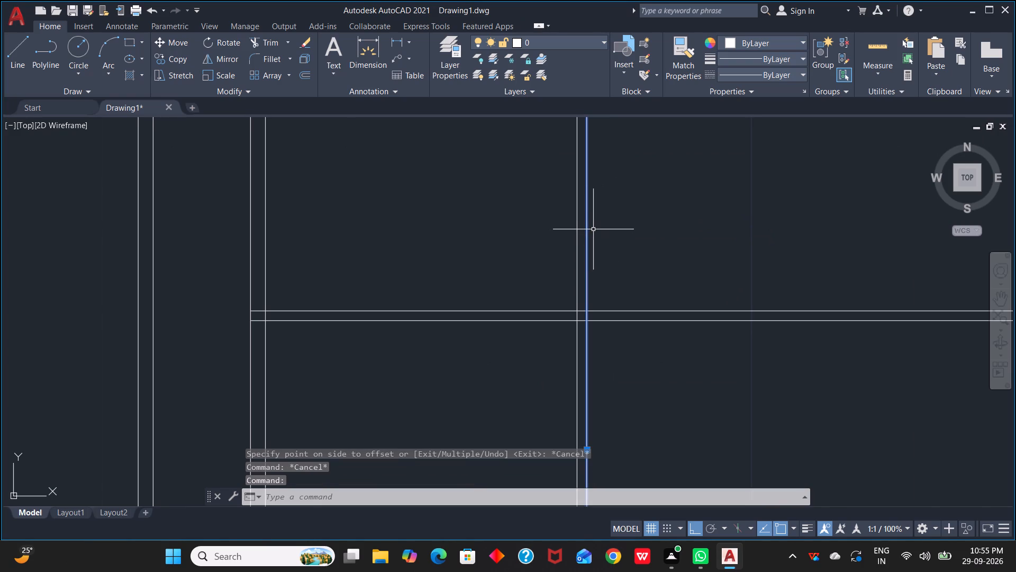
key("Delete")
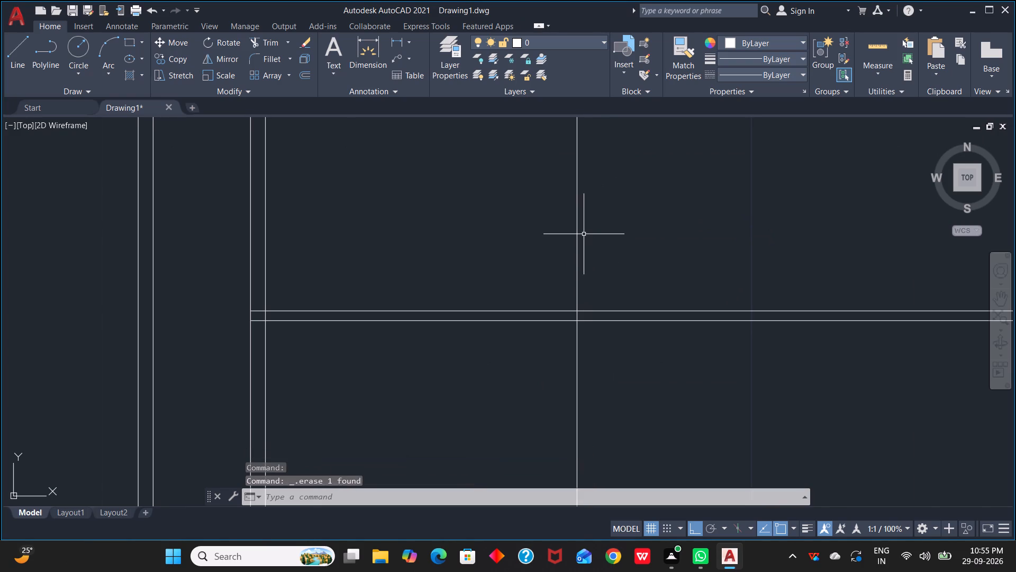
Offset the vertical partition line 0.15 to the right to give the partition its thickness.
type("o")
key("space")
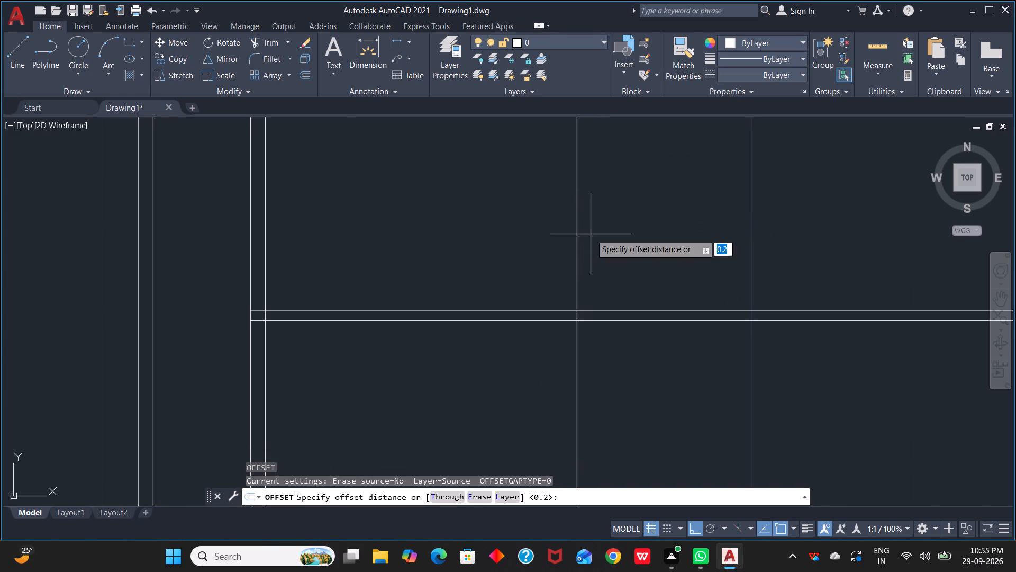
key("1")
key("BackSpace")
type("0.15")
key("Return")
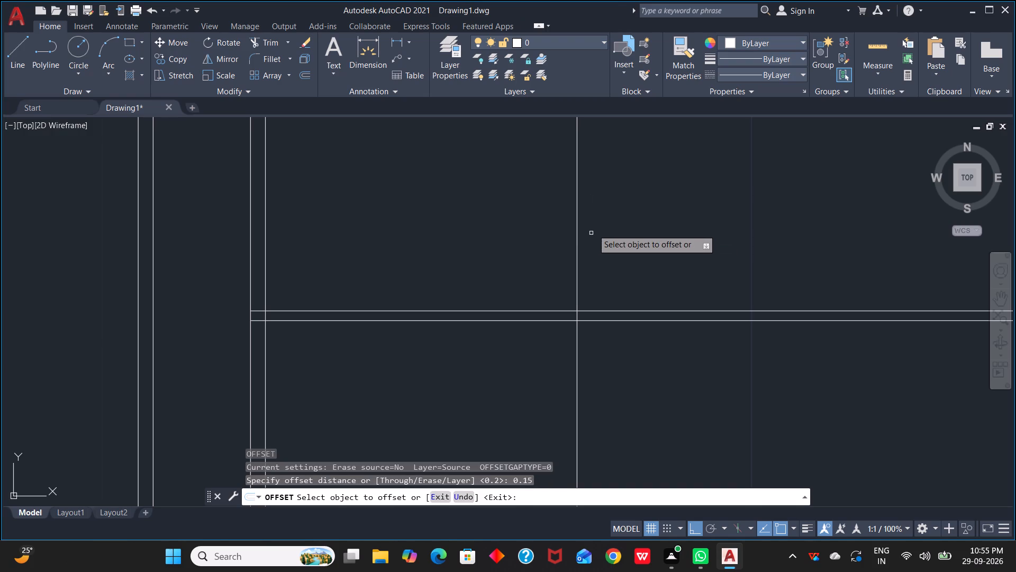
left_click(576, 236)
left_click(596, 236)
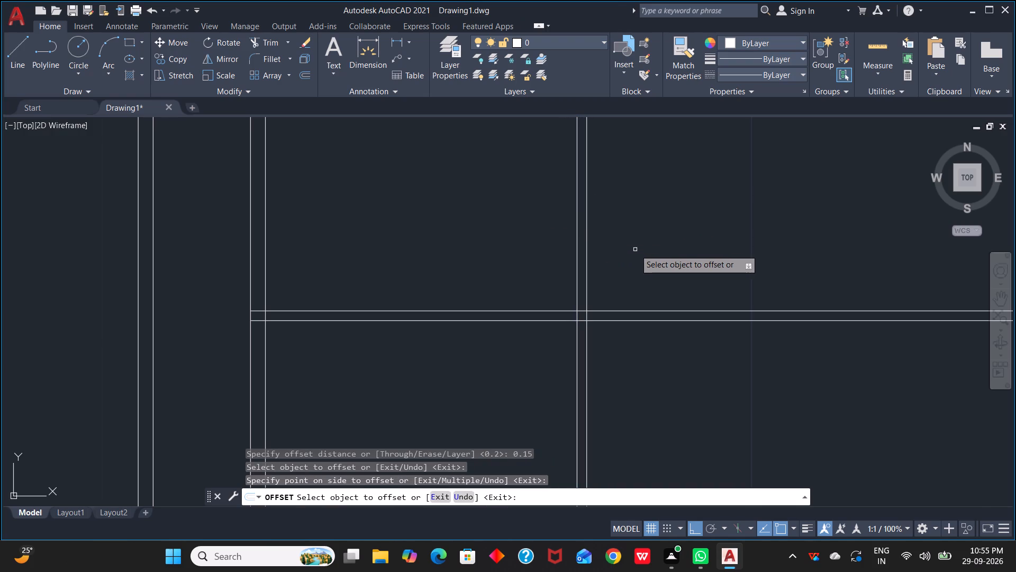
Offset the vertical partition's right line 2.5 to the right, and offset the resulting line 0.15 right to form a second partition.
scroll(635, 249, "down", 1)
middle_click_drag(645, 247, 625, 301)
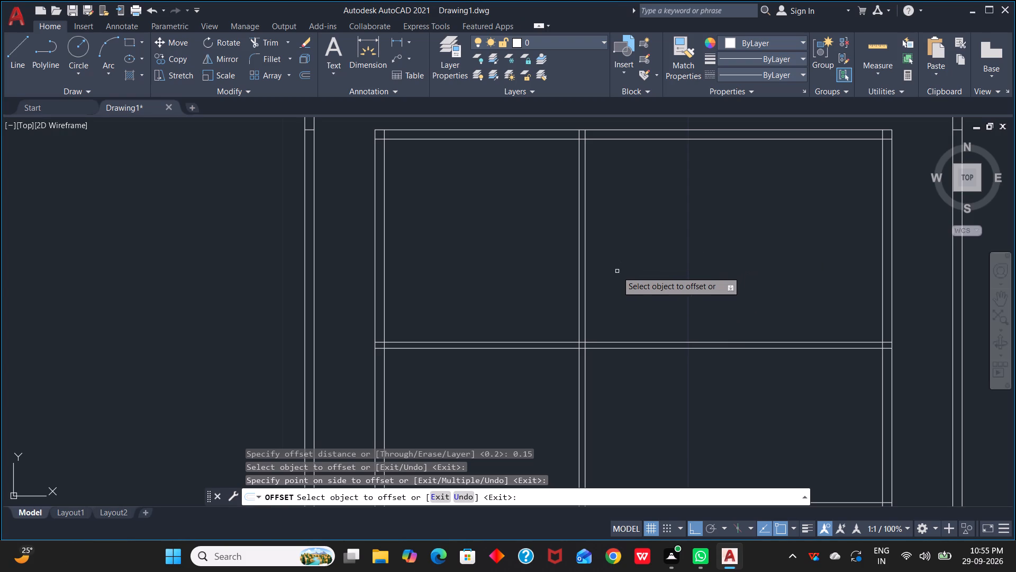
type("o")
key("space")
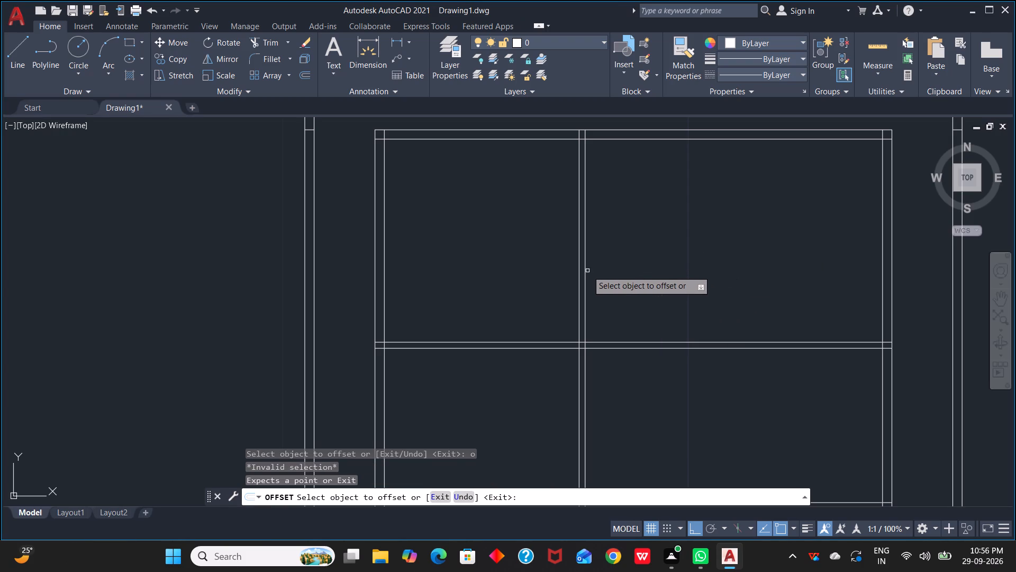
left_click(585, 274)
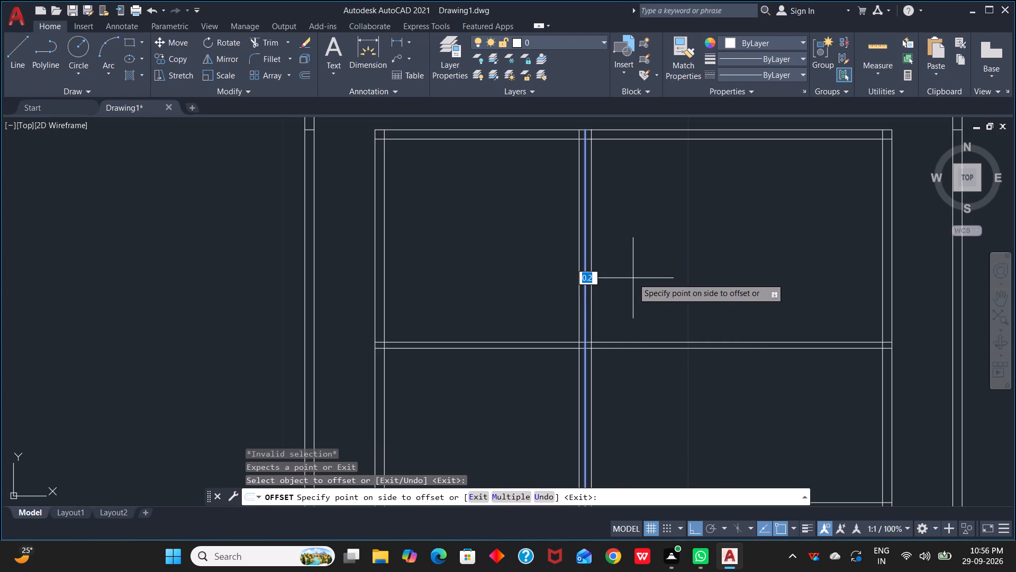
key("2")
type(".5")
key("space")
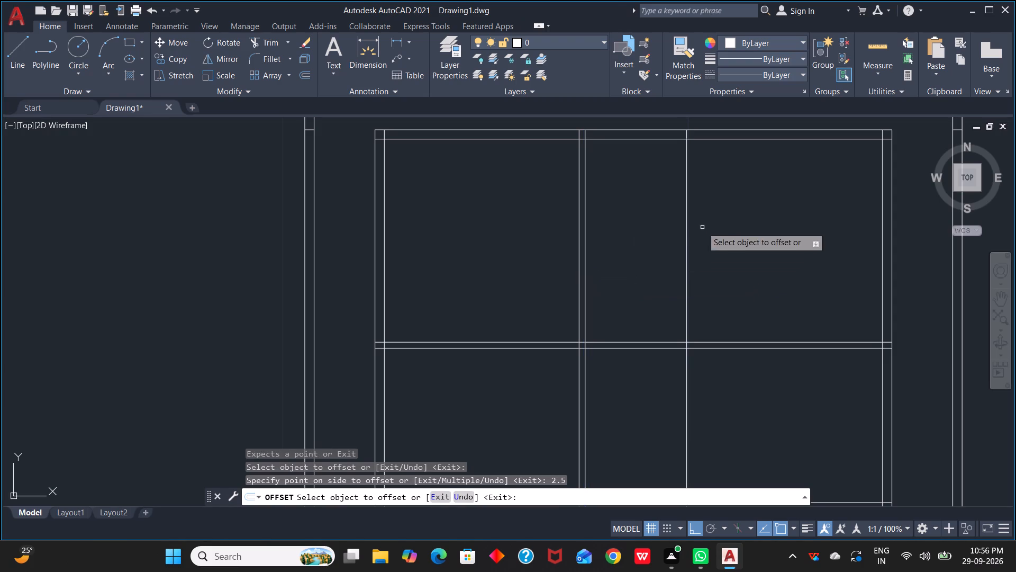
left_click(687, 242)
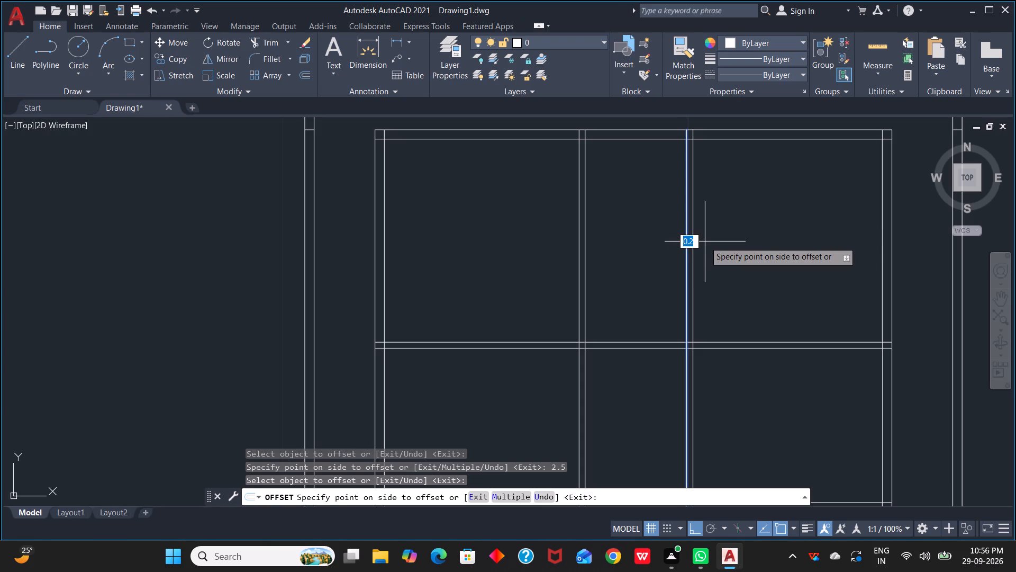
key("0")
type(".15")
key("Return")
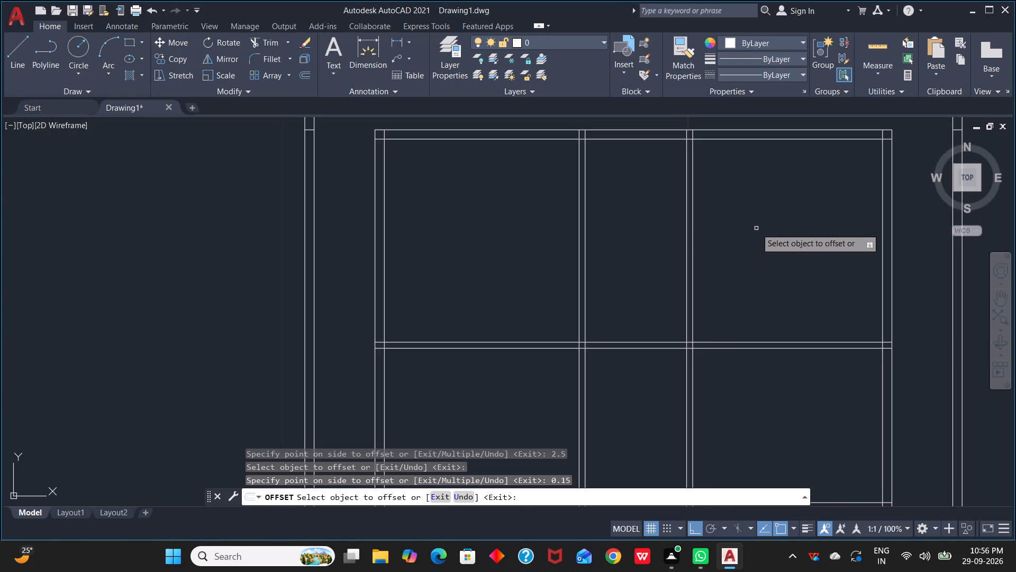
Measure the width and height of the building's upper-right room.
scroll(756, 228, "down", 1)
middle_click_drag(757, 228, 759, 192)
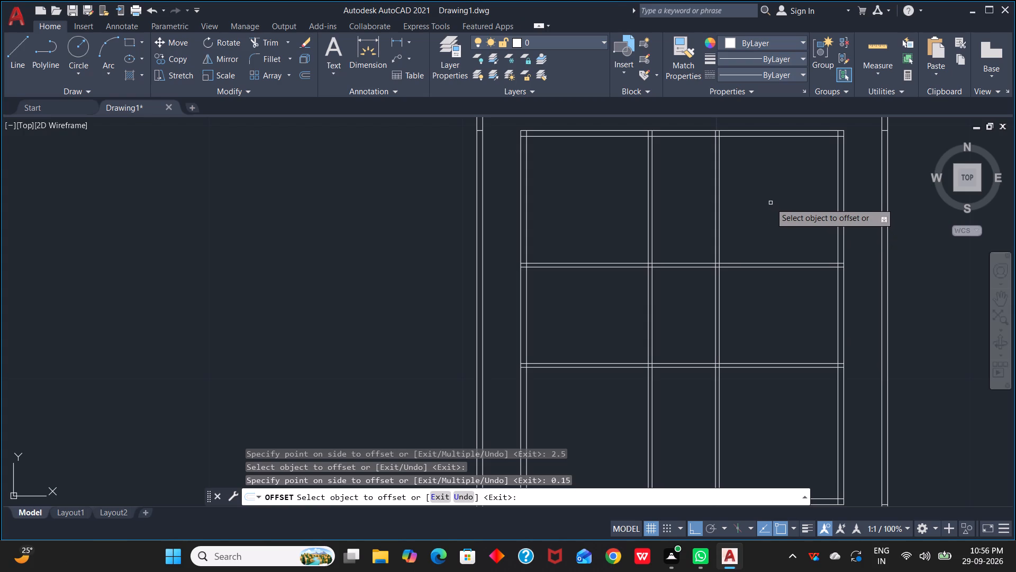
left_click(884, 49)
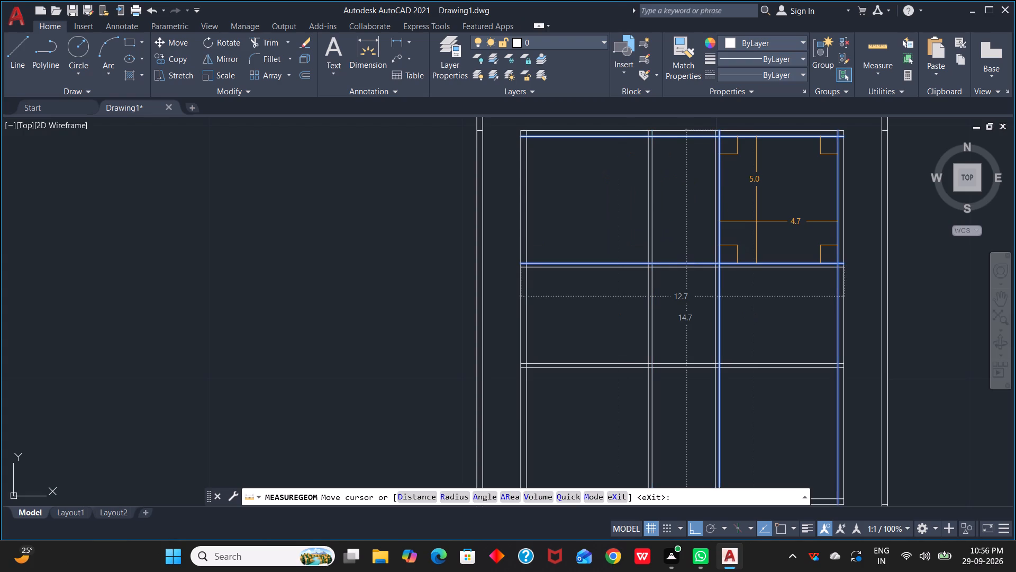
key("Escape")
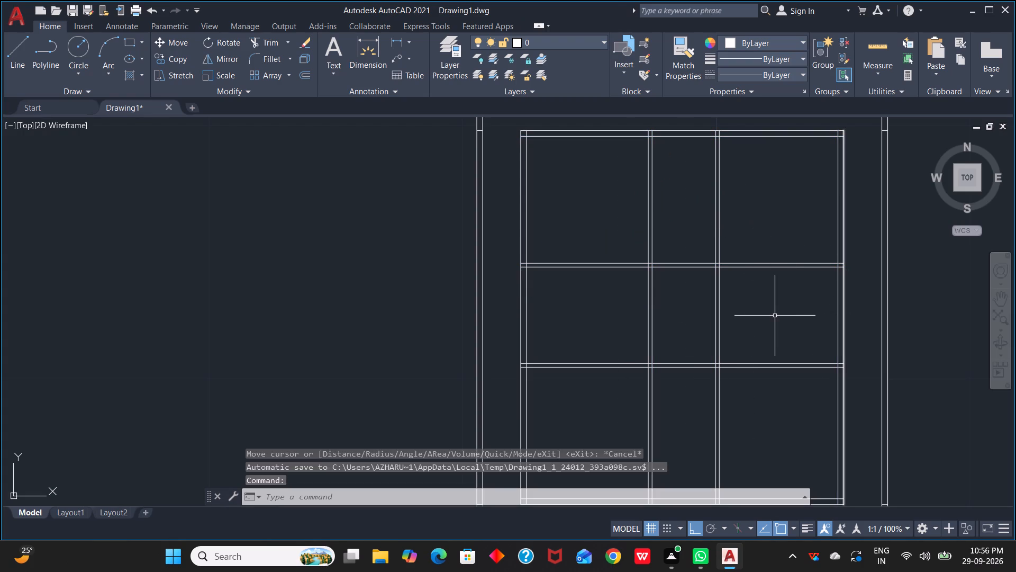
Trim both vertical partitions out of the building's middle and lower bands, keeping them only in the upper band.
type("tr")
key("space")
left_click_drag(777, 320, 753, 323)
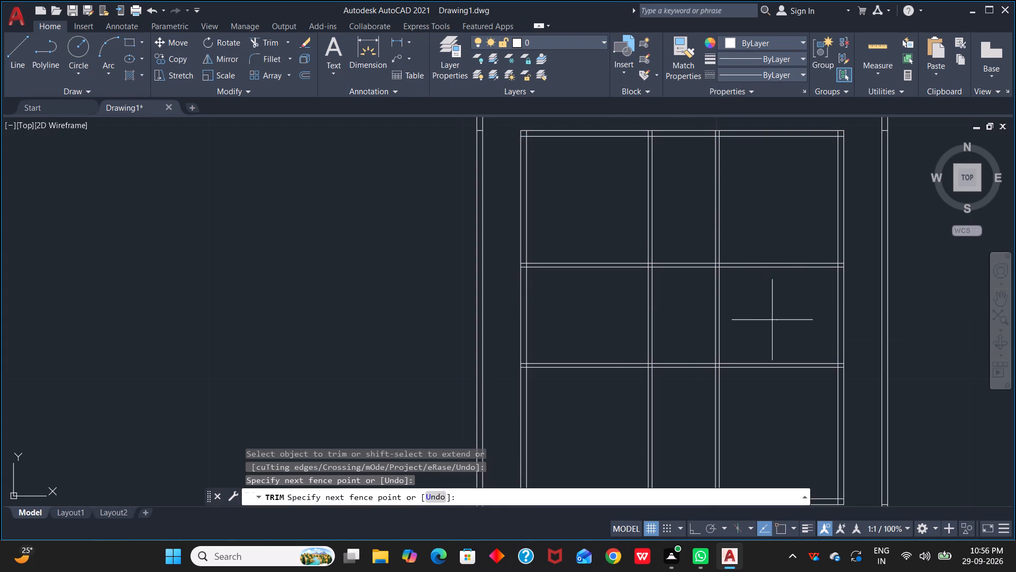
left_click_drag(753, 323, 614, 327)
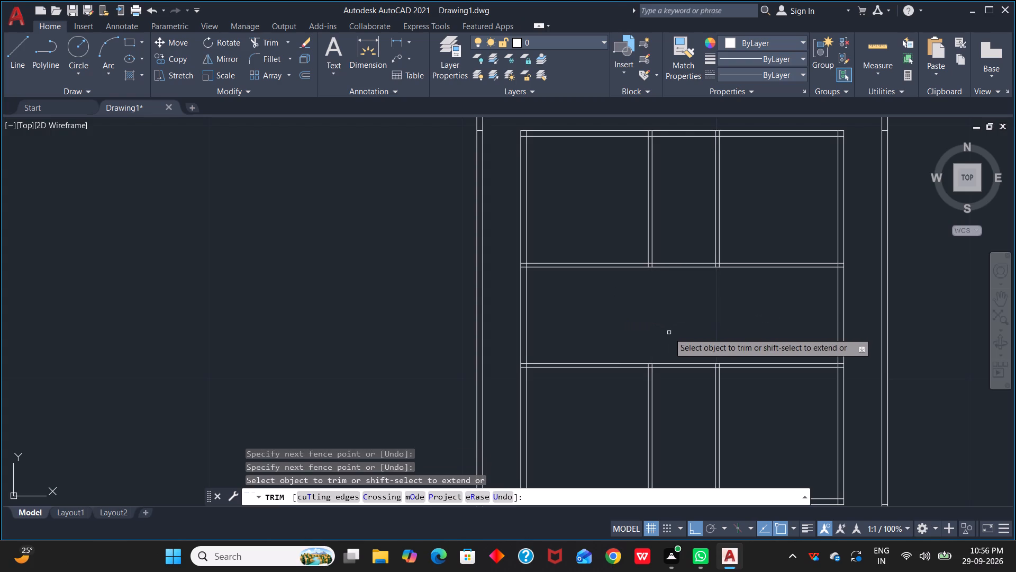
scroll(666, 320, "down", 1)
middle_click_drag(691, 319, 692, 289)
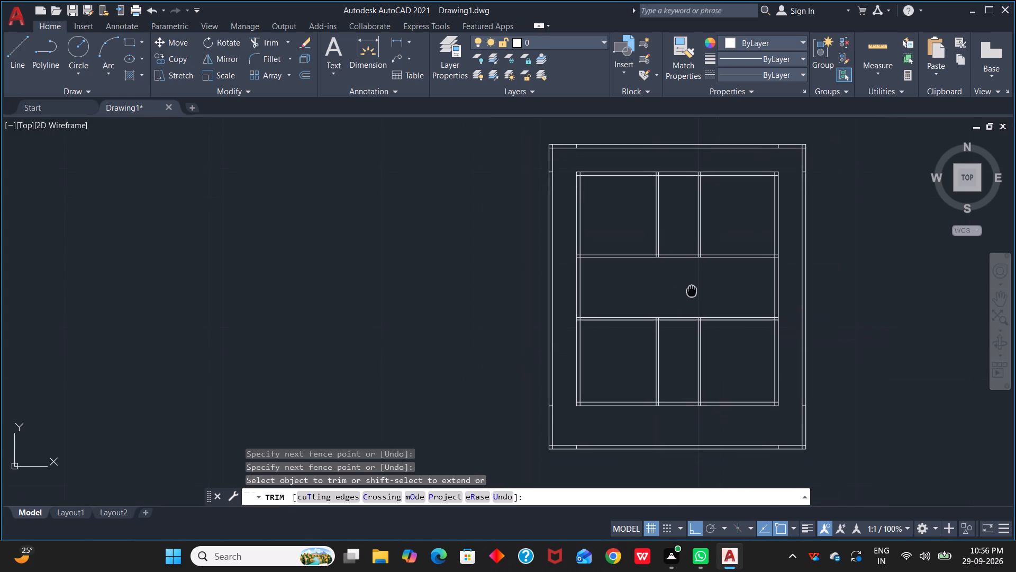
middle_click_drag(692, 289, 694, 297)
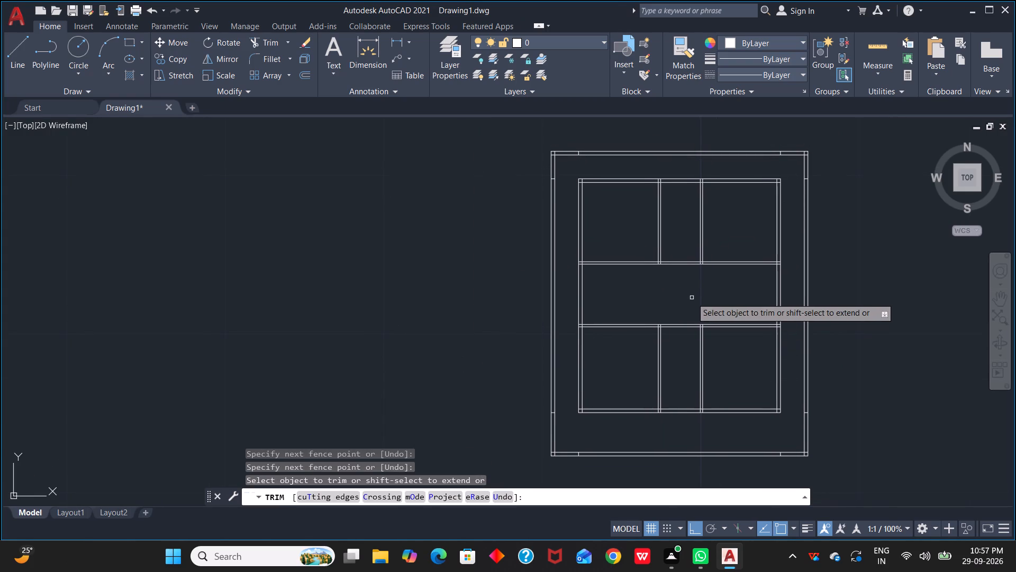
left_click_drag(719, 371, 638, 382)
Trim the leftover pieces of both vertical partitions inside the lower horizontal partition.
scroll(707, 351, "up", 2)
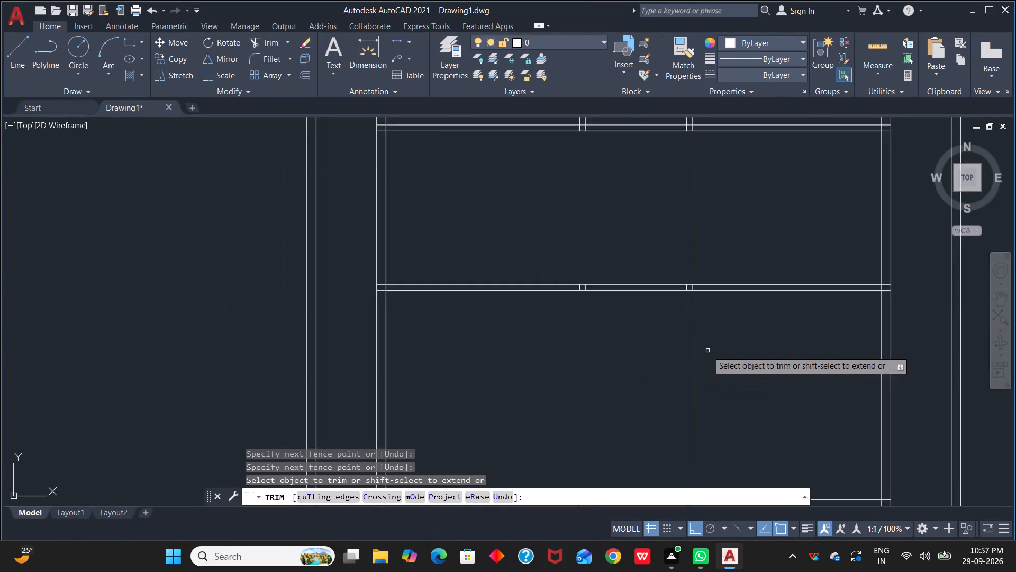
scroll(707, 351, "up", 1)
middle_click_drag(665, 308, 752, 373)
scroll(632, 341, "up", 1)
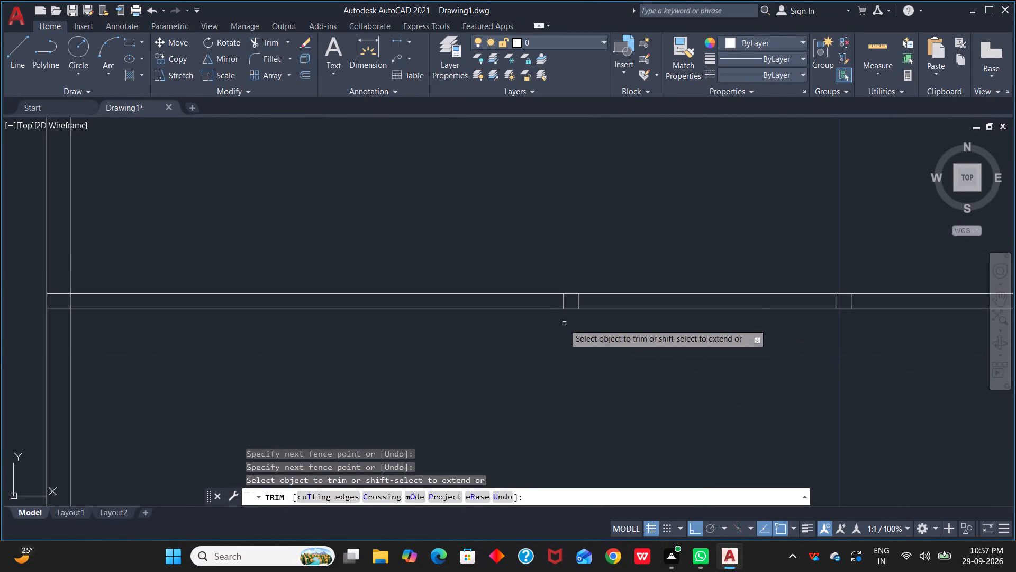
left_click_drag(554, 302, 598, 302)
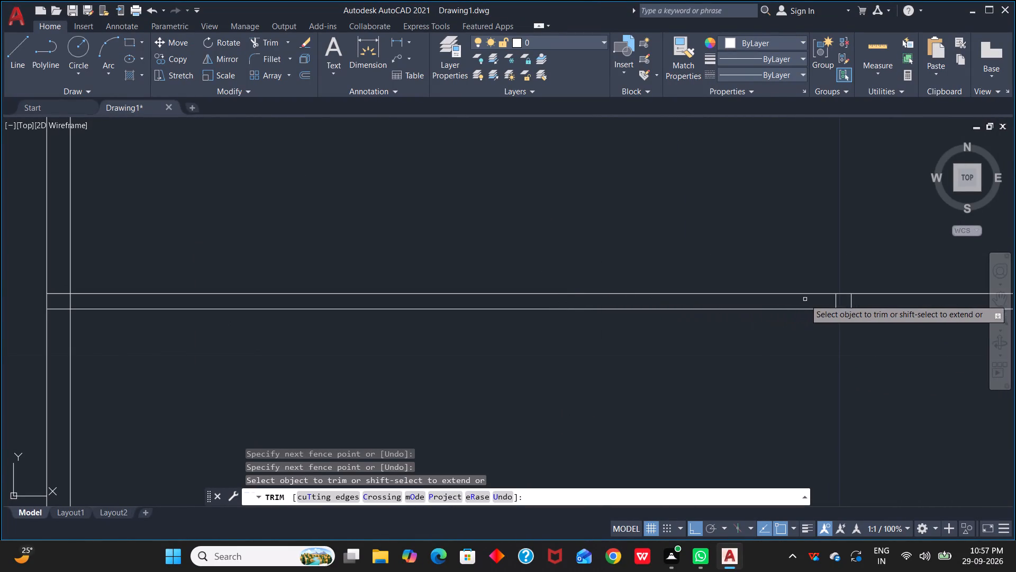
left_click_drag(825, 299, 859, 299)
scroll(856, 300, "down", 2)
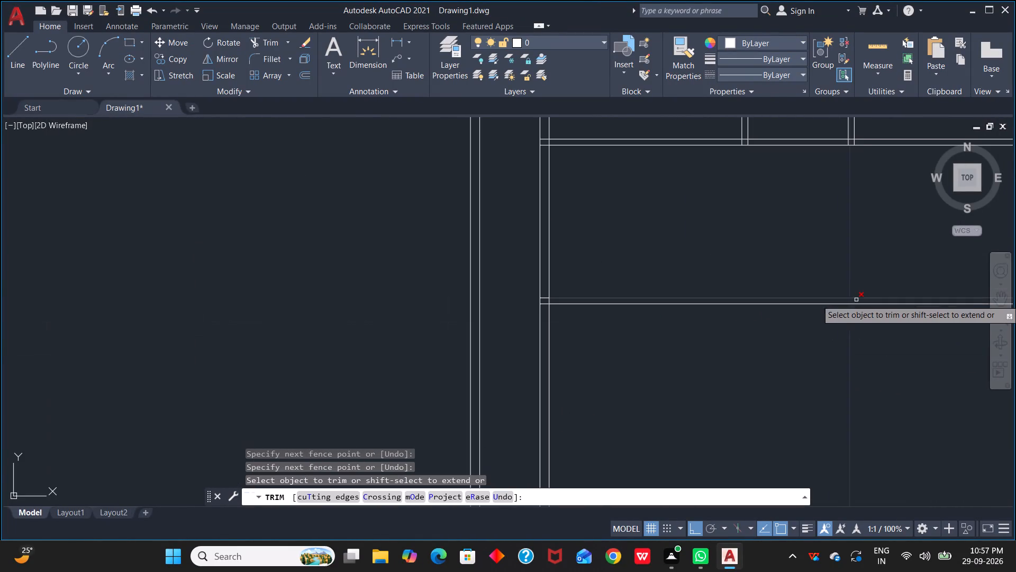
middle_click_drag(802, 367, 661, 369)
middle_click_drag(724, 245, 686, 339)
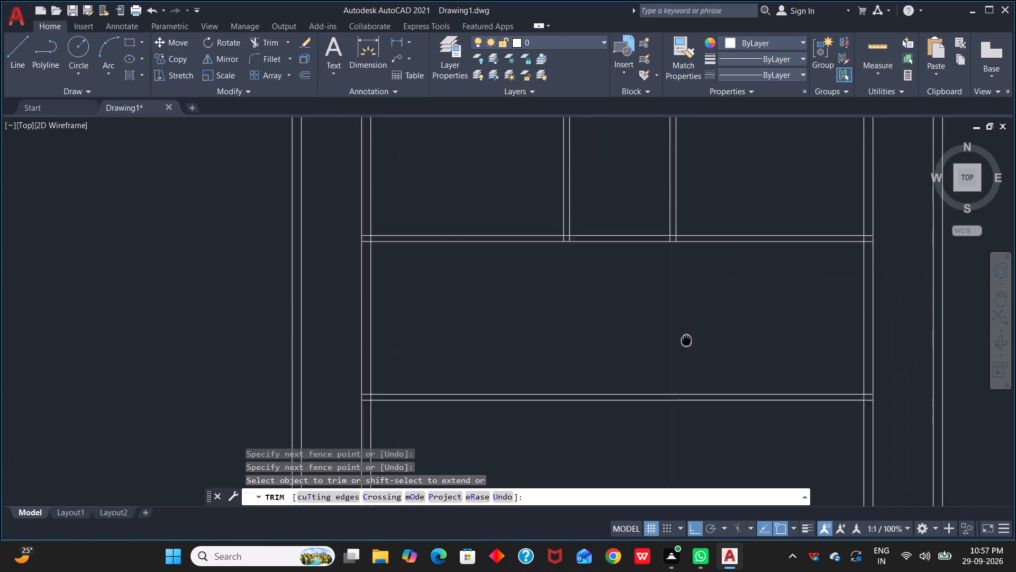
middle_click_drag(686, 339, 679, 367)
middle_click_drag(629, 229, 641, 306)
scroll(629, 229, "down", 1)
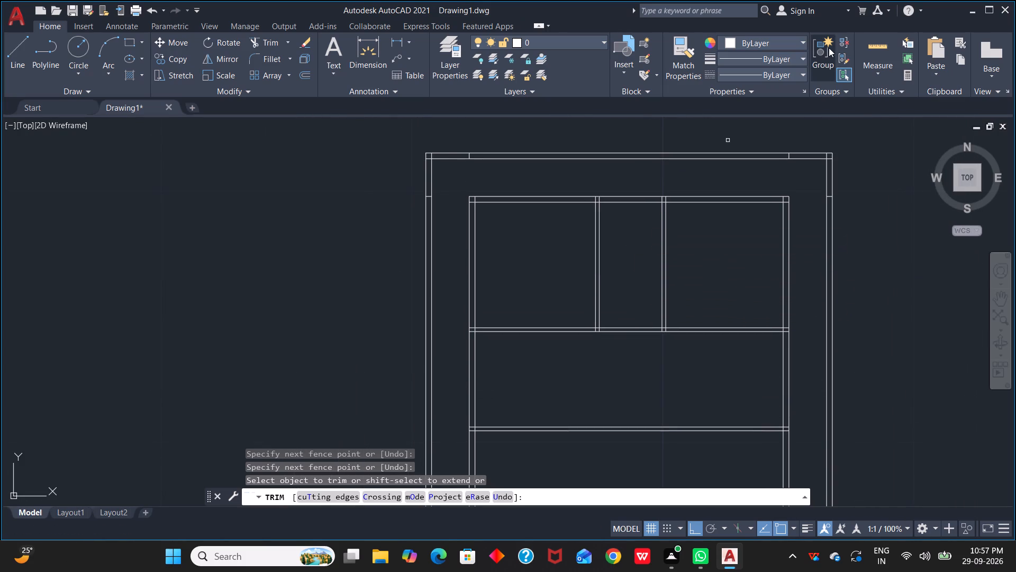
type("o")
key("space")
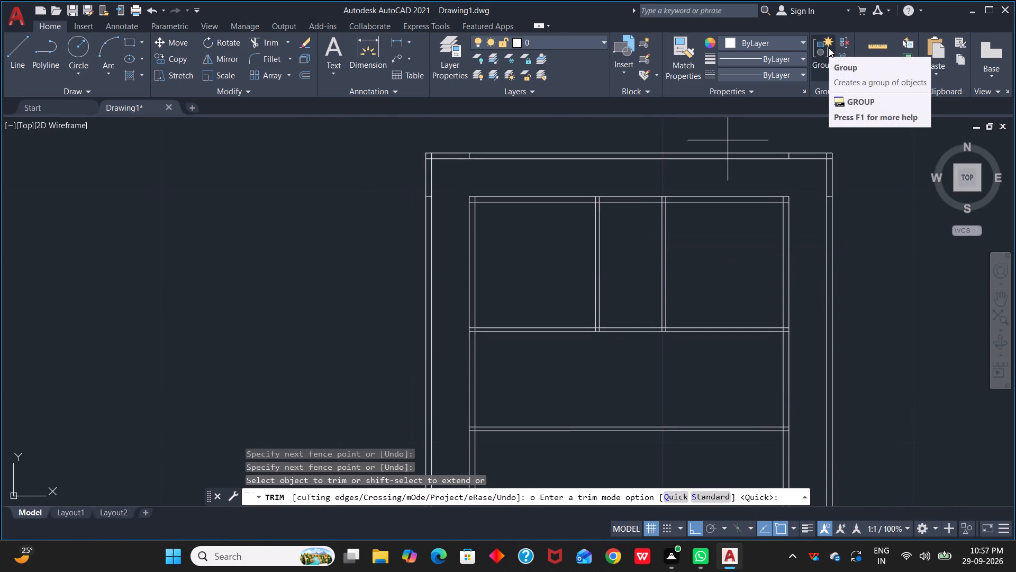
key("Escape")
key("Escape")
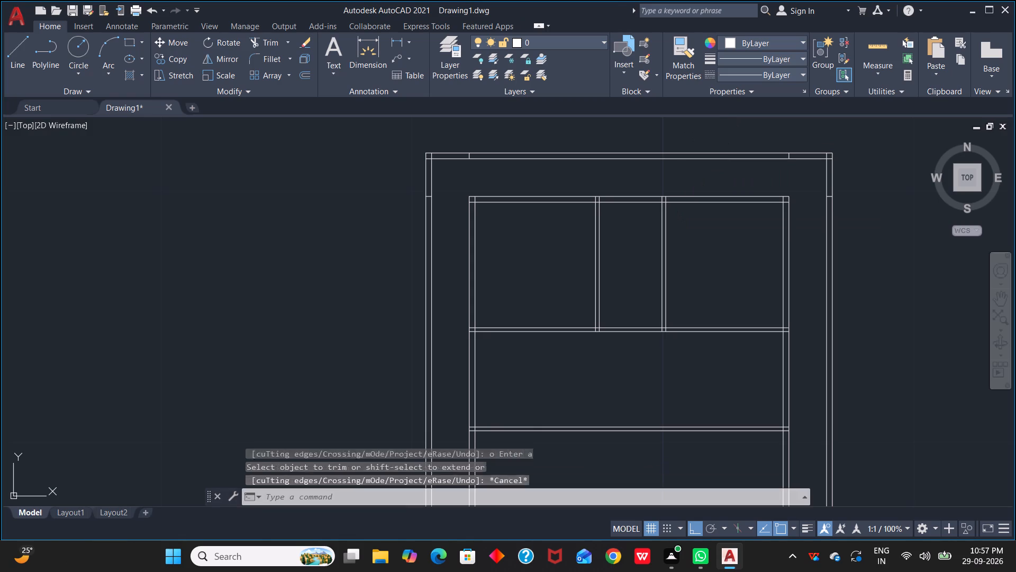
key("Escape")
Offset the inner line of the building's top wall 1.9 downward, and offset the resulting line 0.15 downward to form a horizontal partition.
key("o")
key("space")
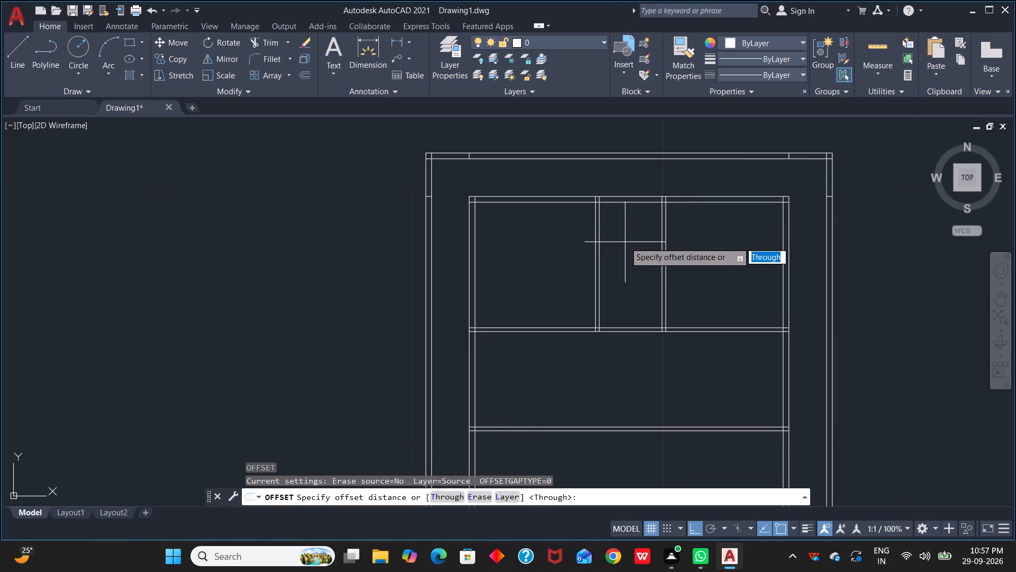
type("1.")
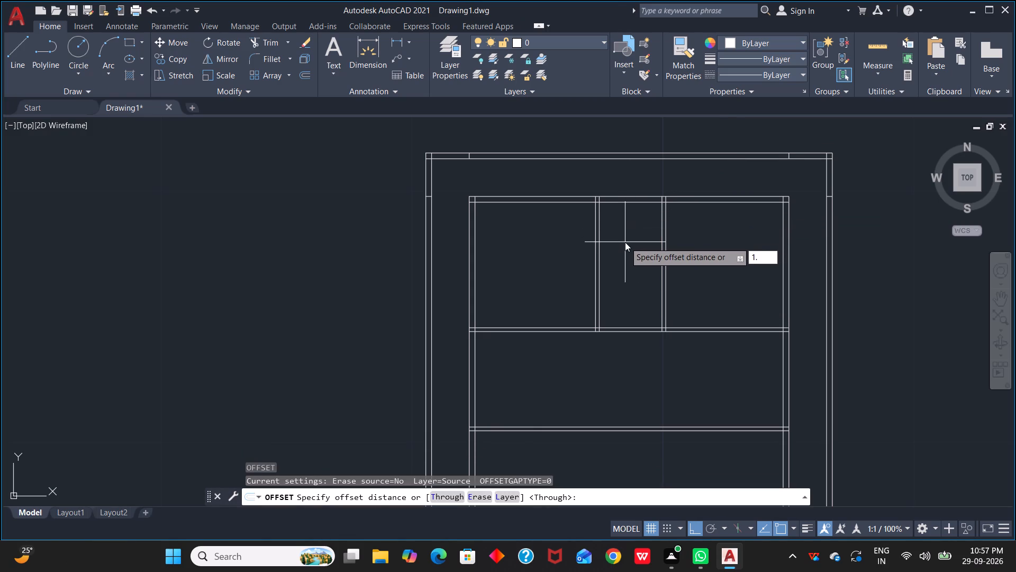
key("9")
key("Return")
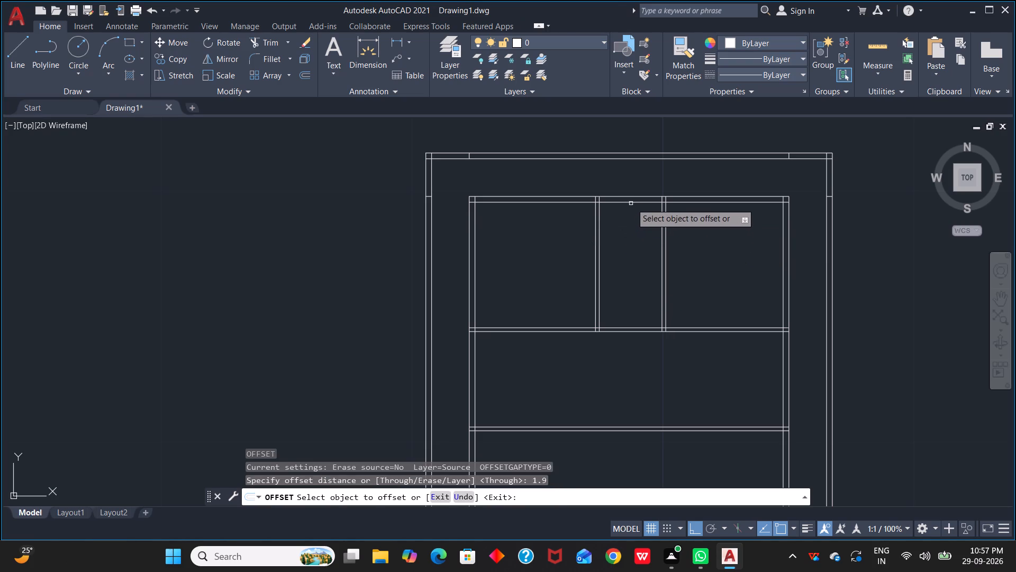
left_click(631, 203)
left_click(632, 228)
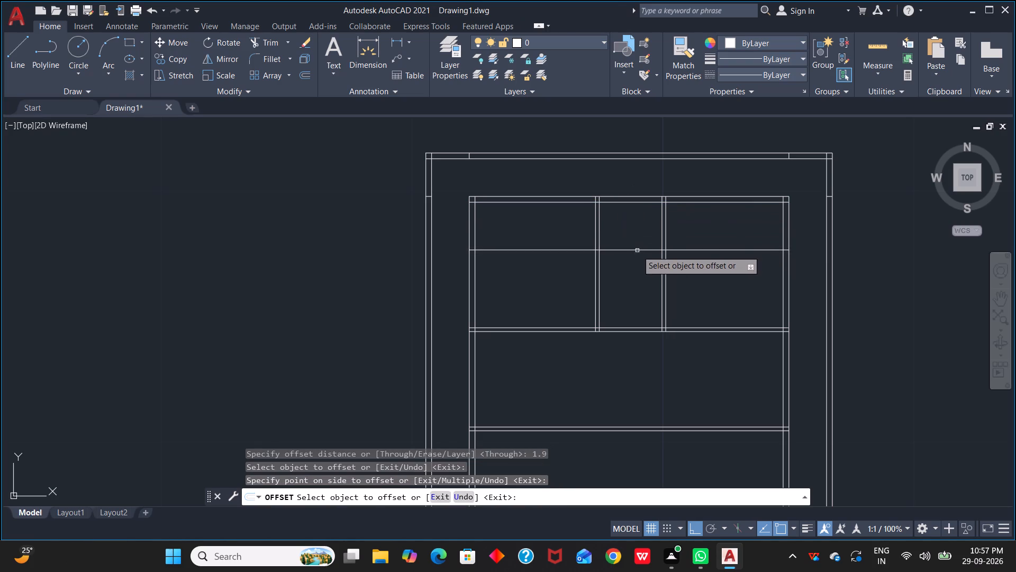
left_click(637, 251)
type("0.15")
key("Return")
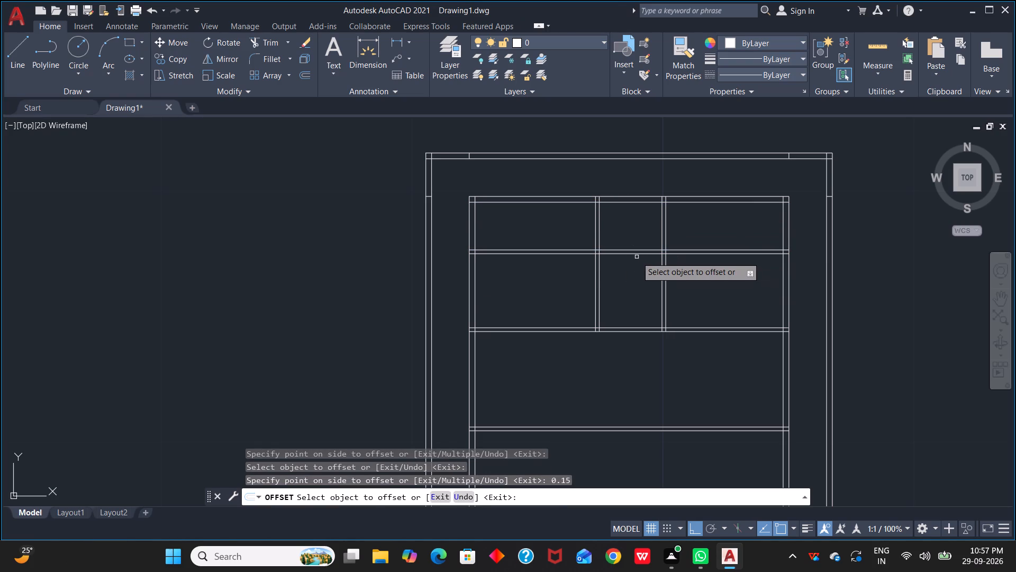
Offset the new horizontal partition's lower line 1.7 downward, and offset the resulting line 0.15 downward to form another partition.
left_click(638, 254)
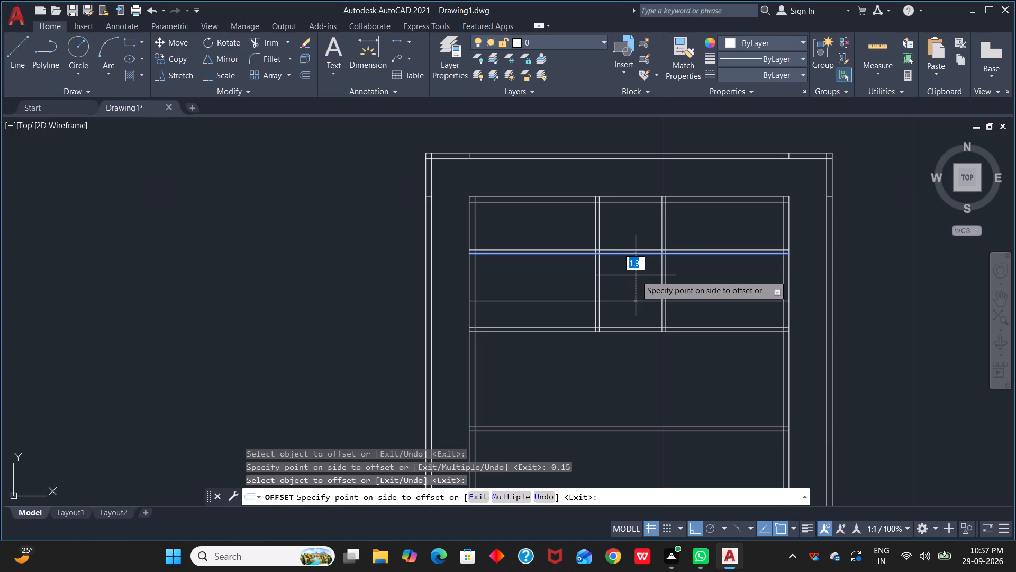
key("1")
type(".7")
key("space")
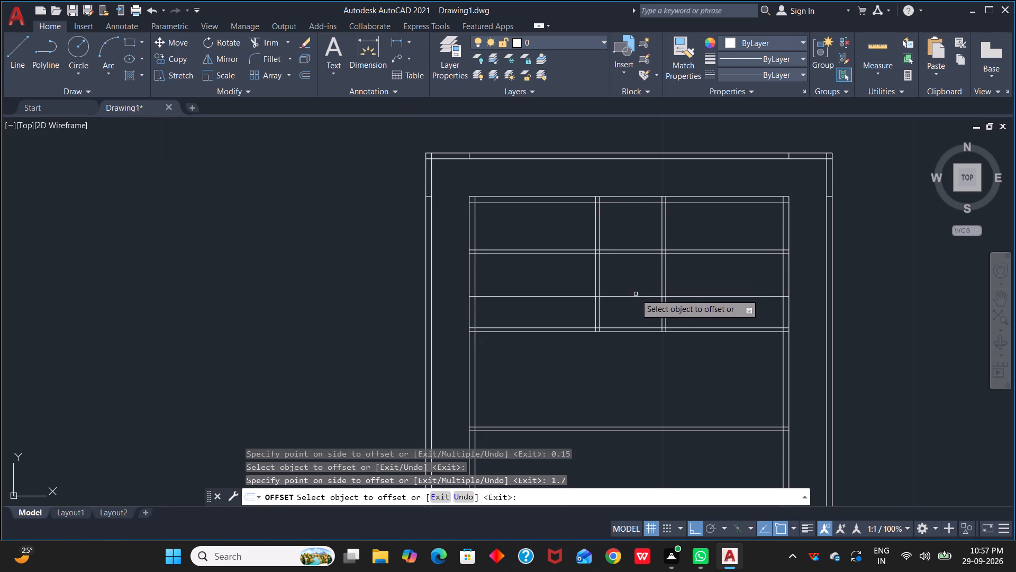
left_click(636, 297)
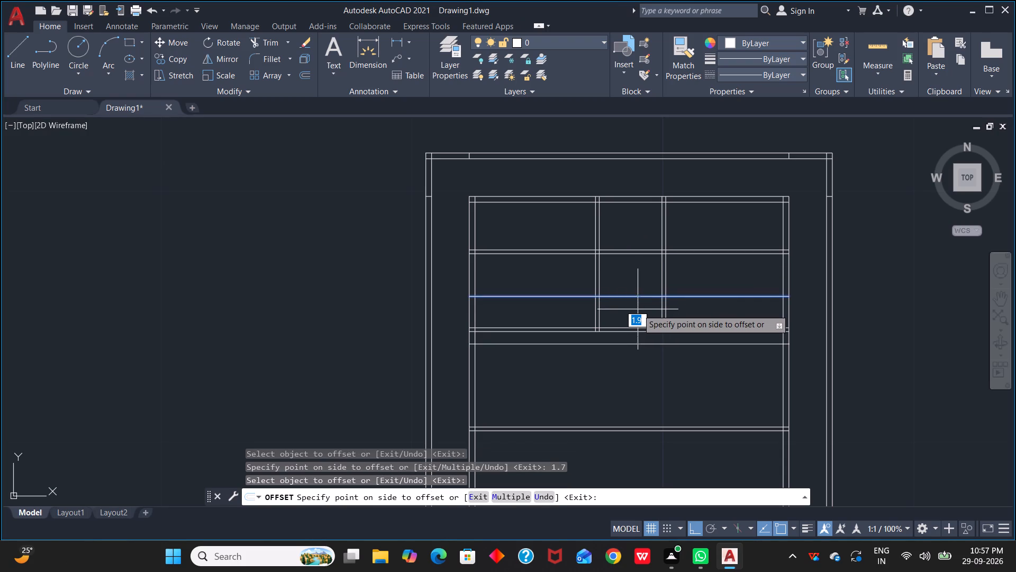
type("0.15")
key("Return")
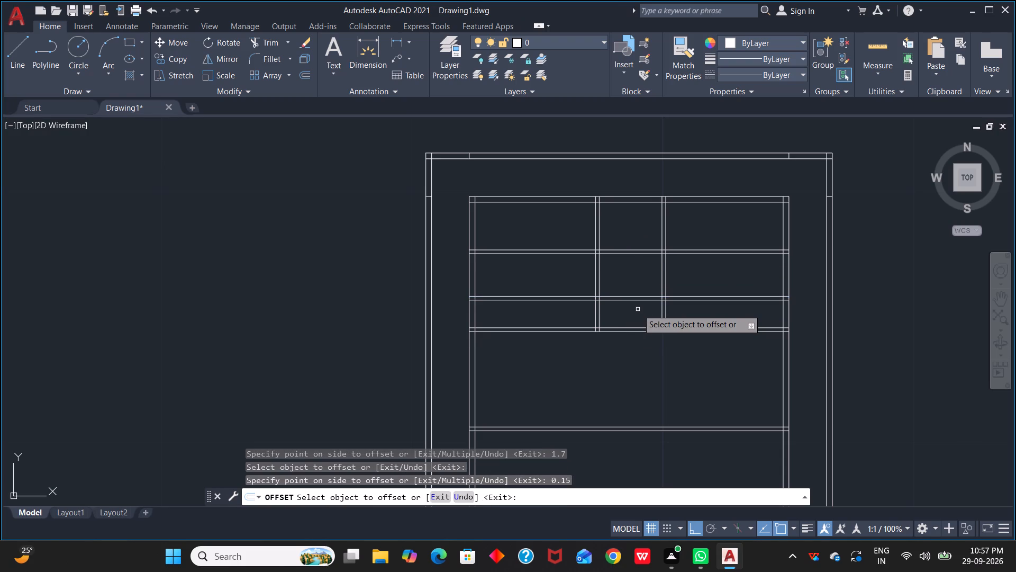
Trim the two new horizontal partitions out of the upper band's left and right rooms, keeping them only between the vertical partitions.
type("tr")
key("space")
key("Escape")
key("Escape")
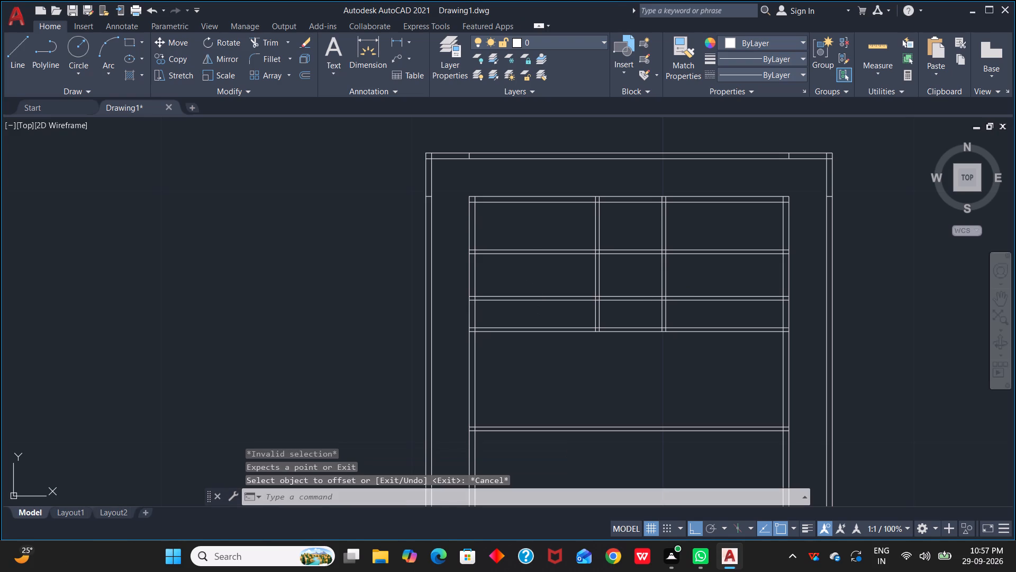
key("t")
type("r")
key("space")
left_click_drag(536, 226, 536, 292)
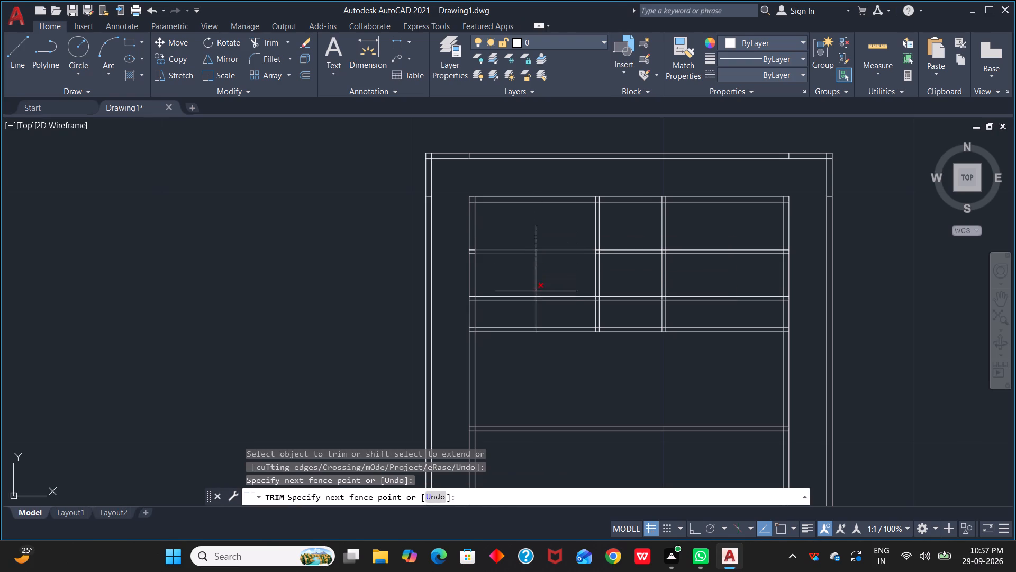
left_click_drag(536, 292, 536, 309)
left_click_drag(742, 227, 751, 315)
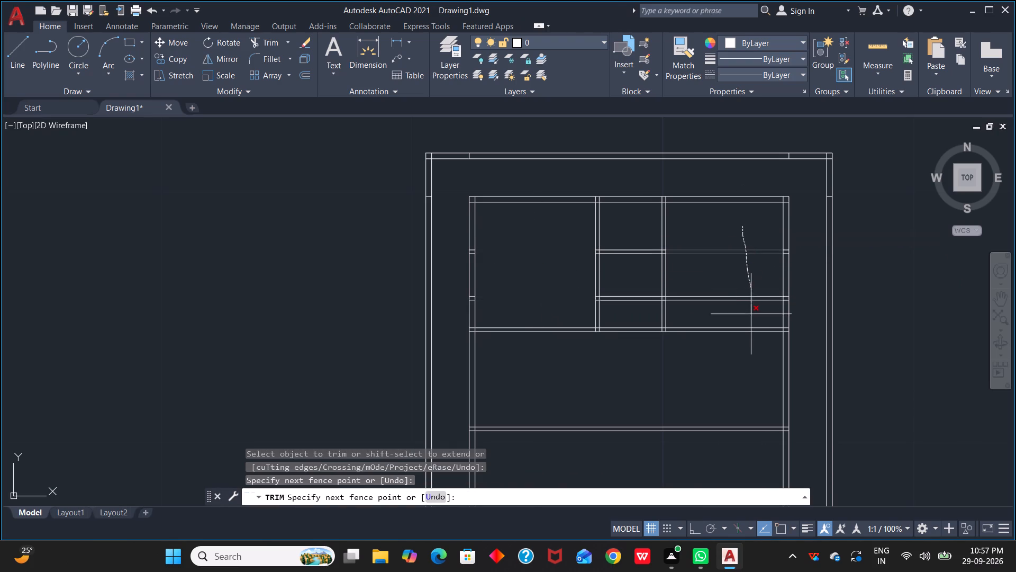
left_click_drag(751, 315, 751, 316)
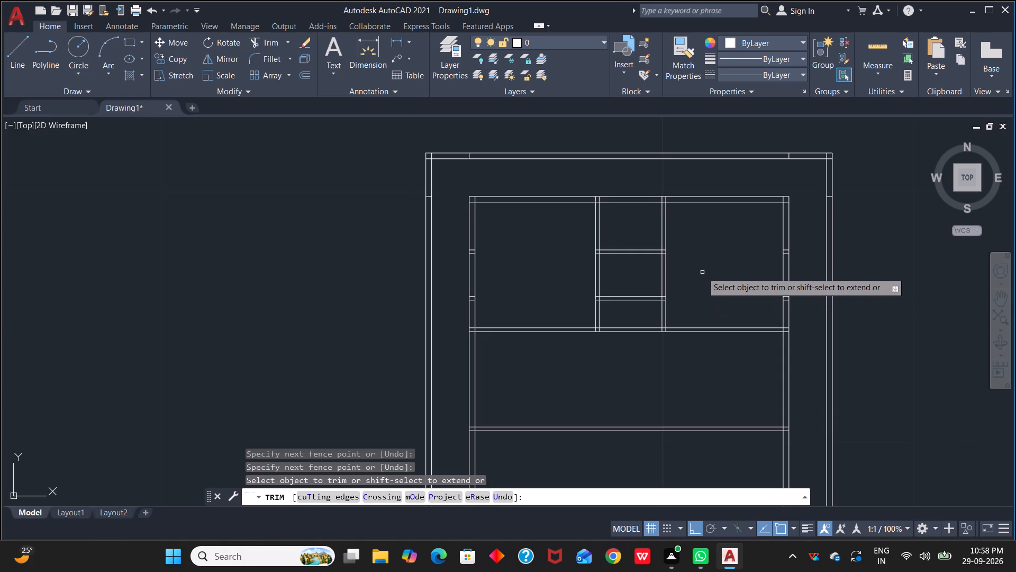
middle_click_drag(641, 230, 693, 158)
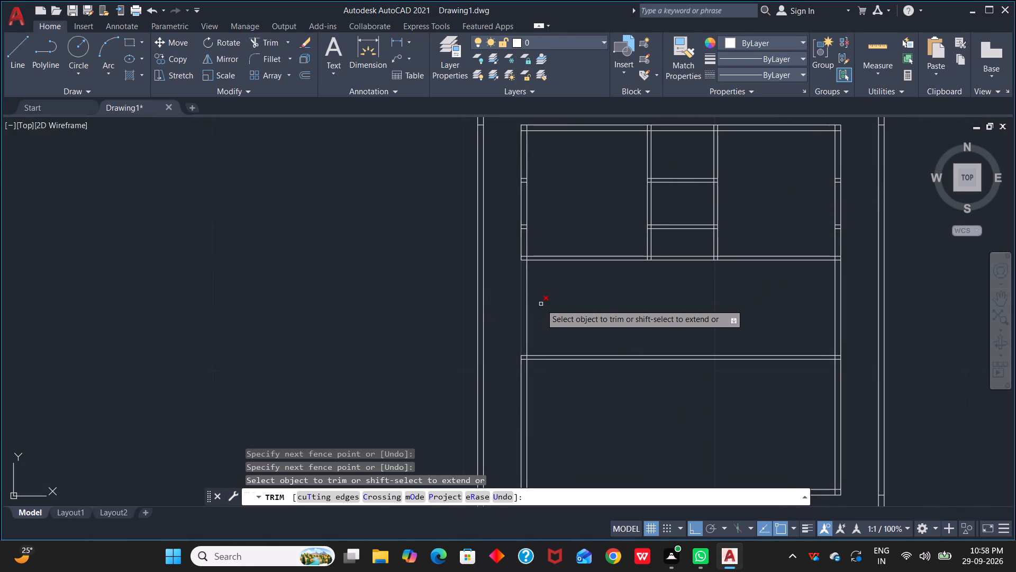
key("Escape")
Offset the inner line of the building's left wall 3 to the right, and offset the resulting line 0.15 to form a vertical partition.
key("o")
key("space")
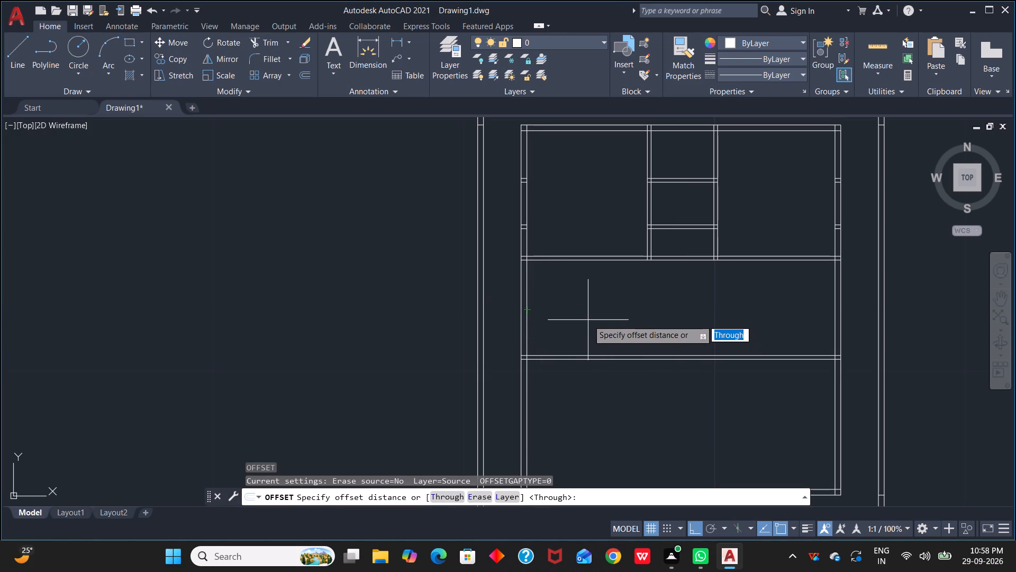
key("3")
key("space")
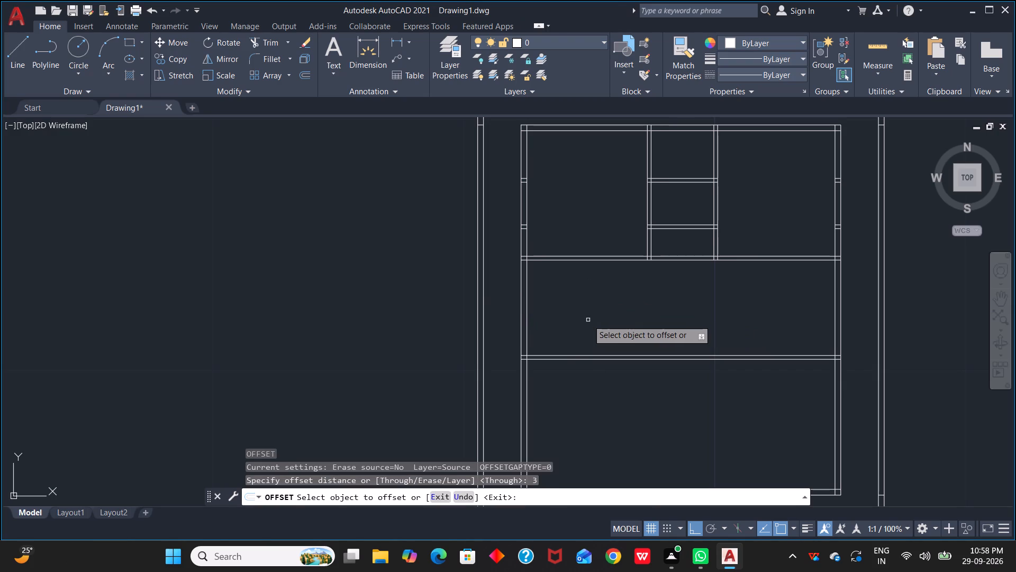
left_click(528, 321)
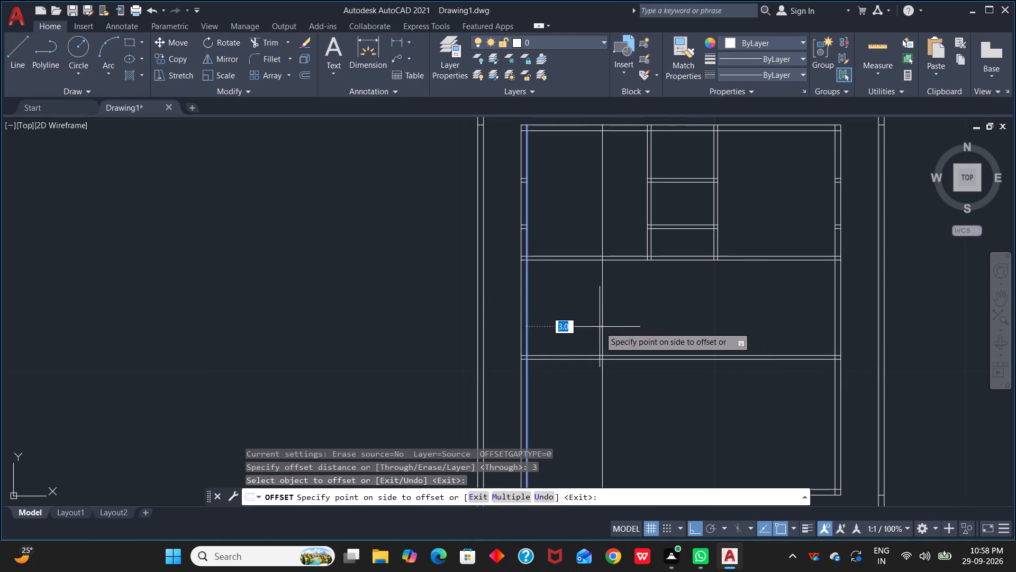
left_click(600, 327)
left_click(602, 327)
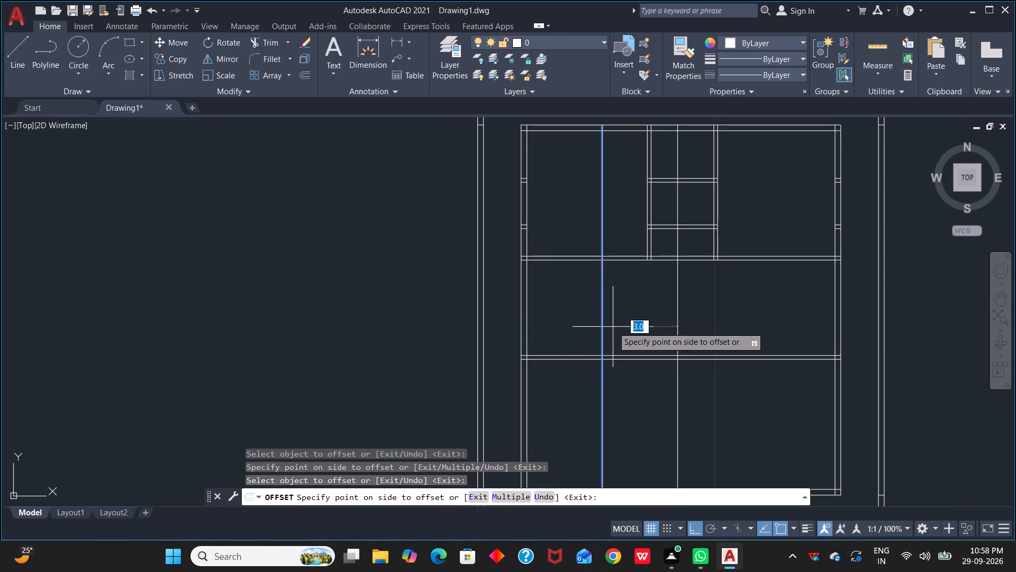
type("0.15")
key("Return")
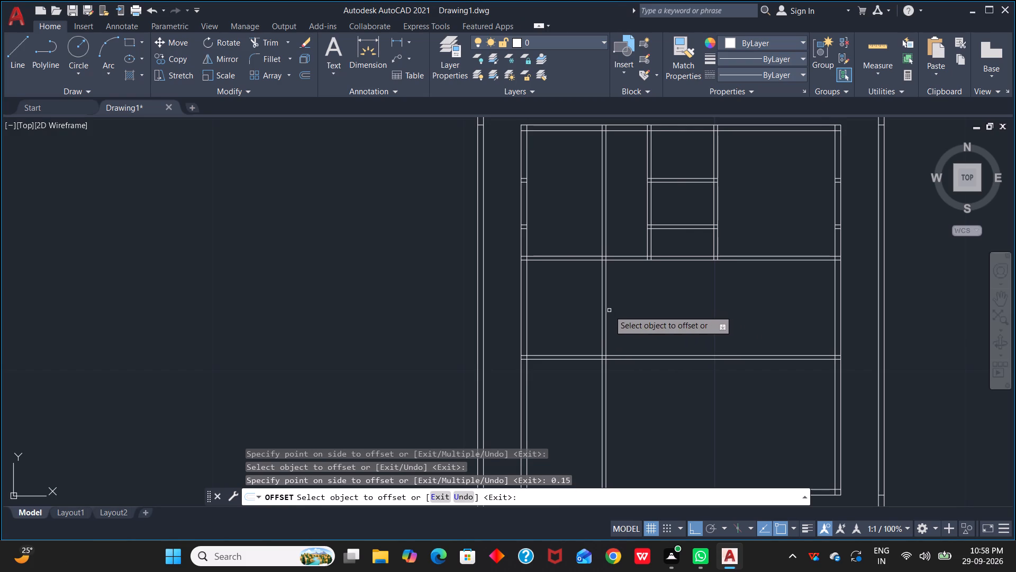
key("space")
left_click(605, 313)
key("Escape")
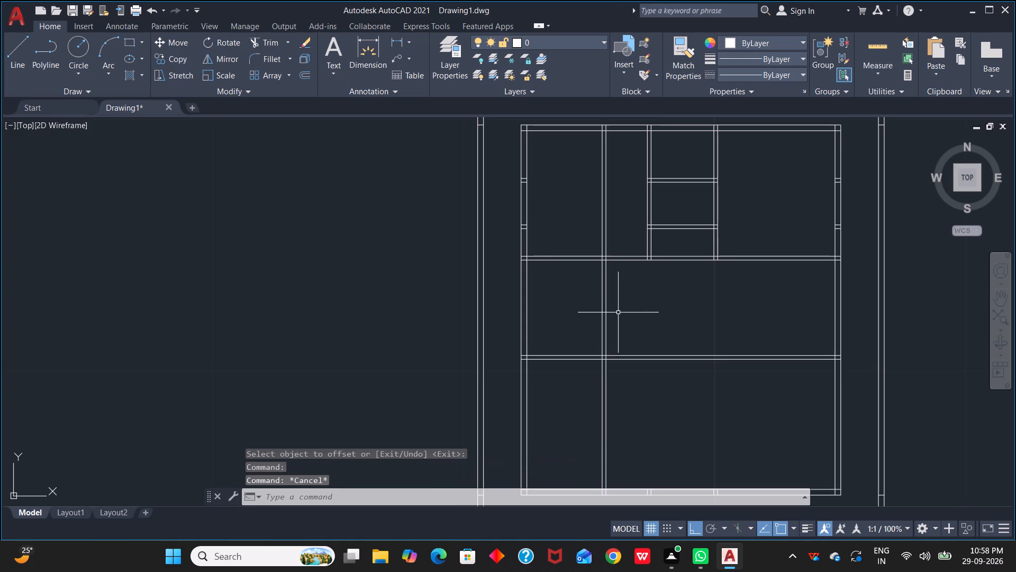
key("Escape")
Offset the new vertical partition's right line 6.6 to the right, and offset the resulting line 0.15 to form a second vertical partition.
key("space")
key("space")
key("space")
key("space")
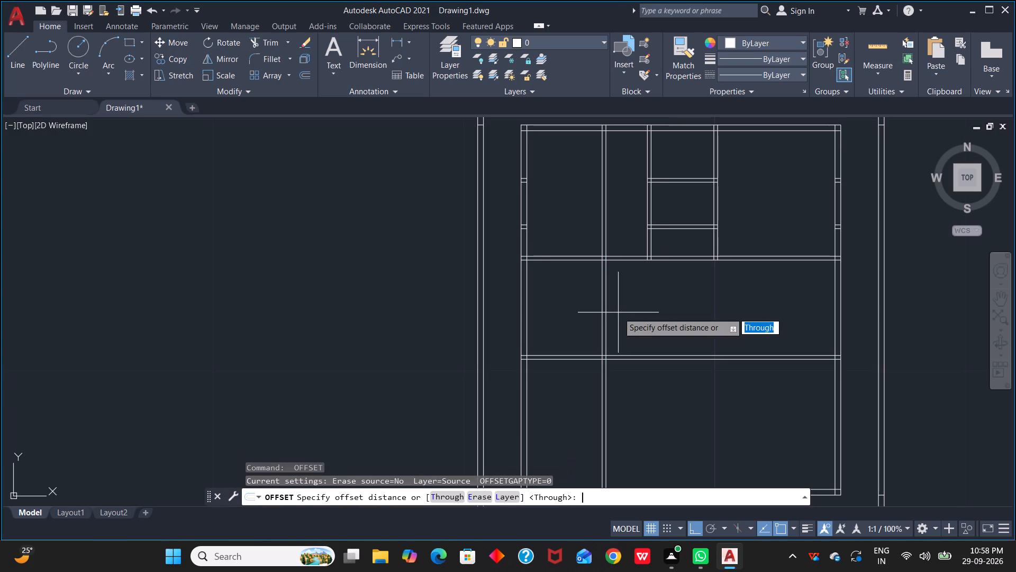
type("6.5")
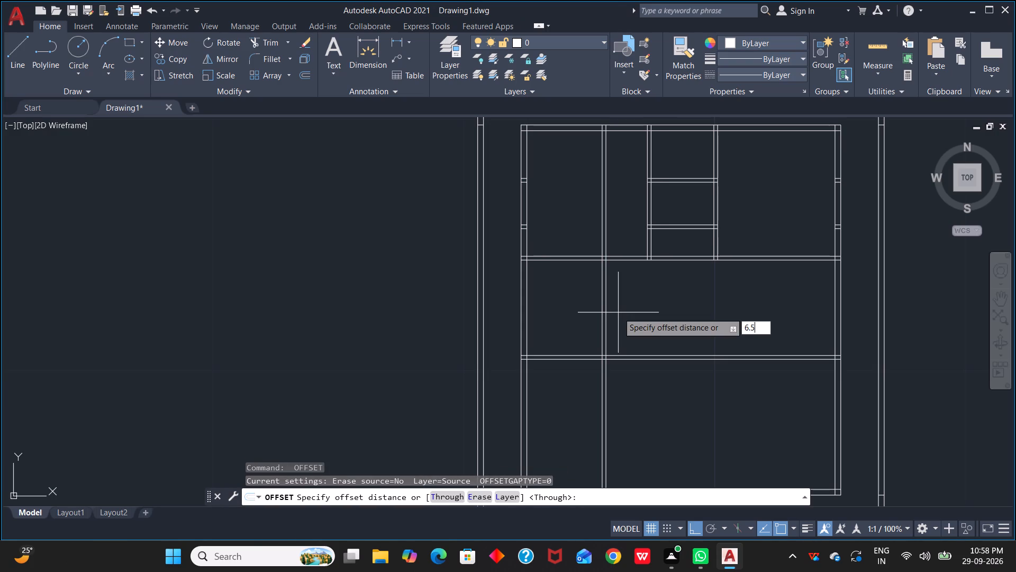
key("BackSpace")
key("6")
key("space")
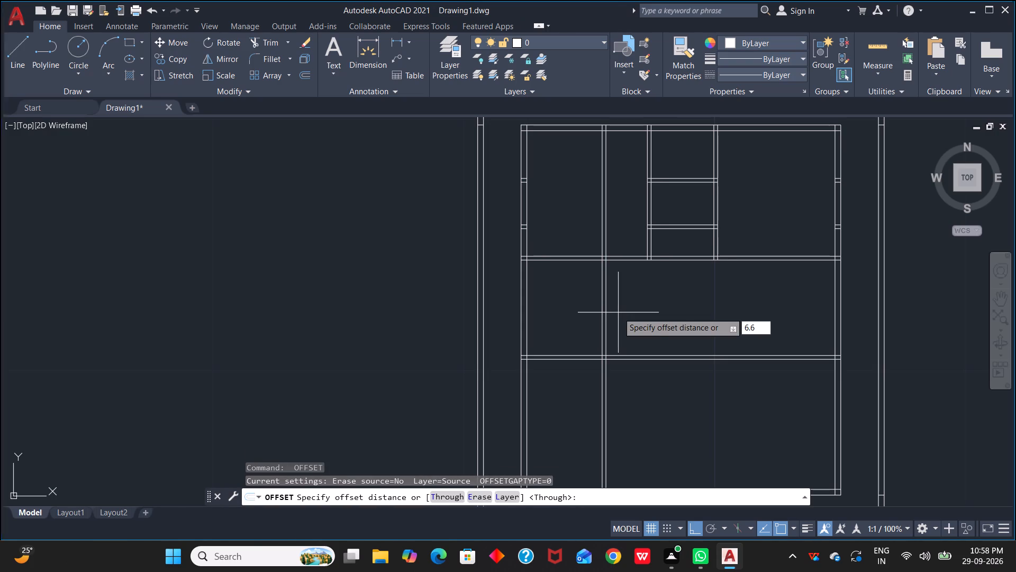
left_click(607, 315)
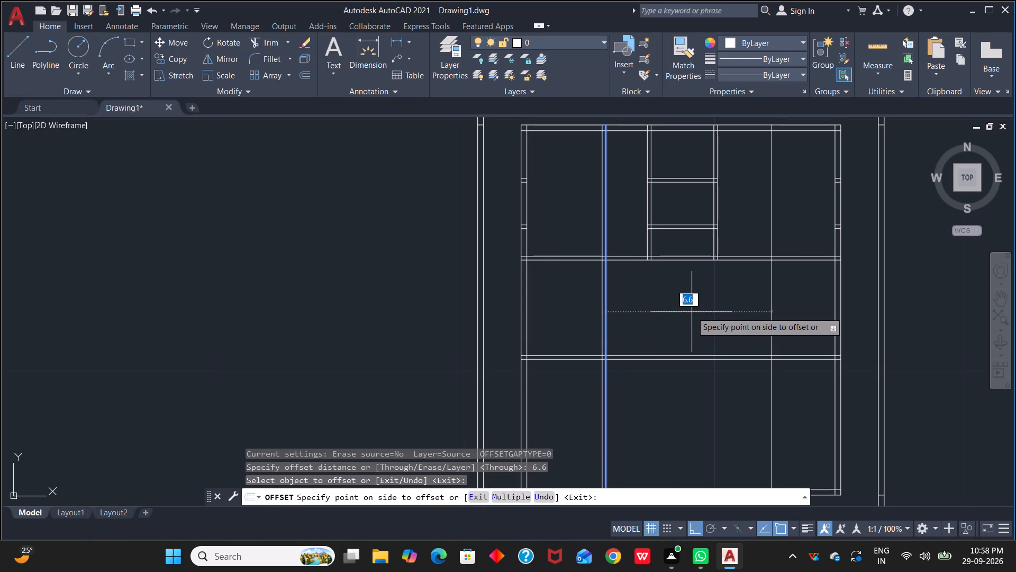
left_click(692, 312)
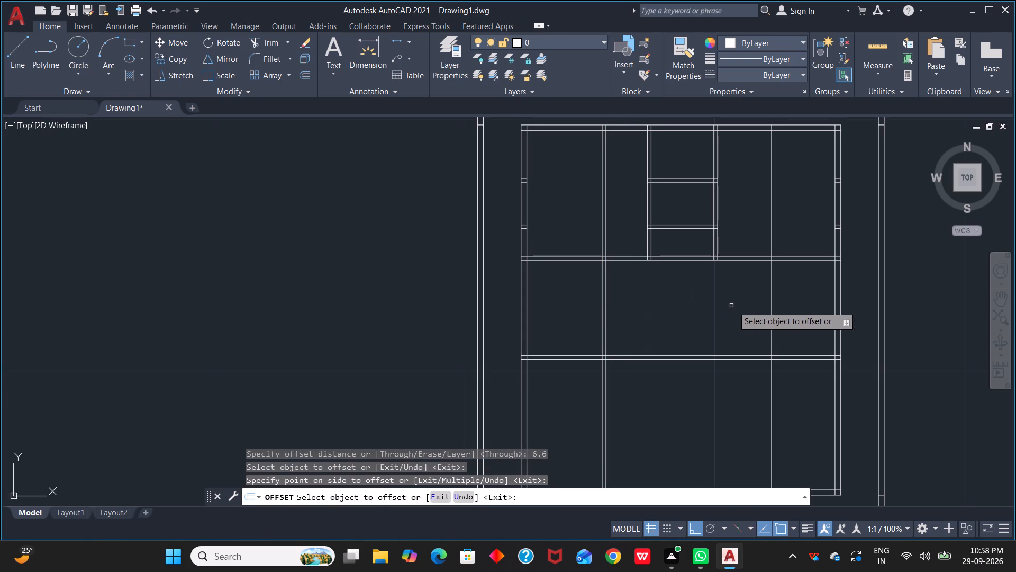
left_click(771, 312)
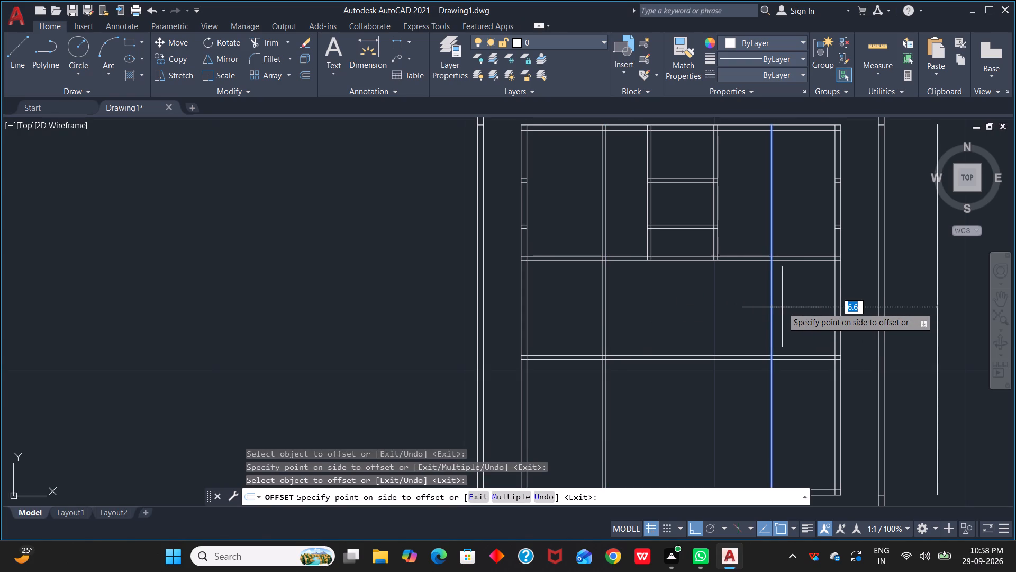
type("0.15")
key("space")
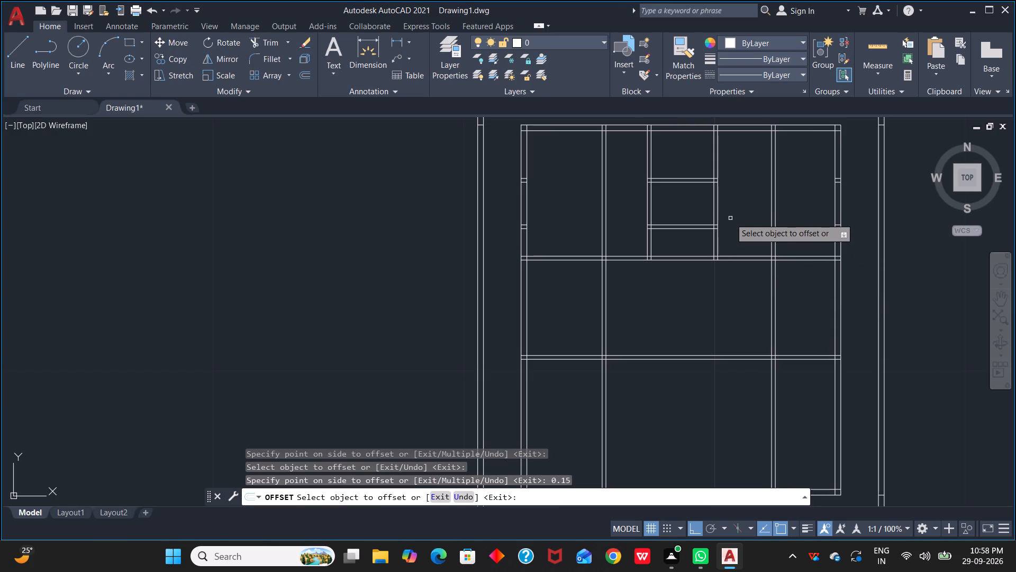
key("Escape")
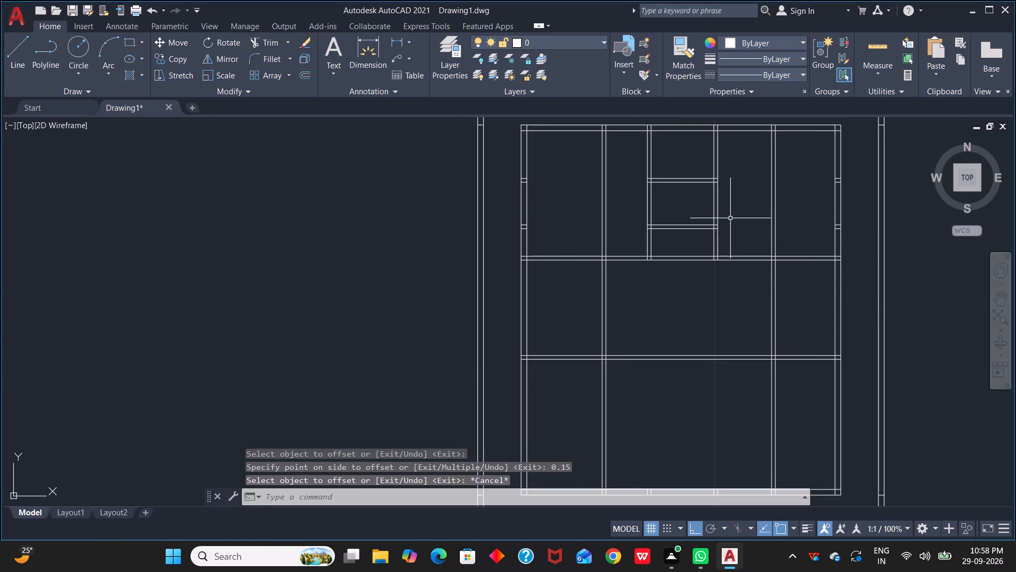
Trim both new vertical partitions out of the building's upper and lower bands, keeping them only in the middle band.
type("tr")
key("space")
left_click_drag(730, 218, 799, 218)
left_click_drag(584, 195, 624, 199)
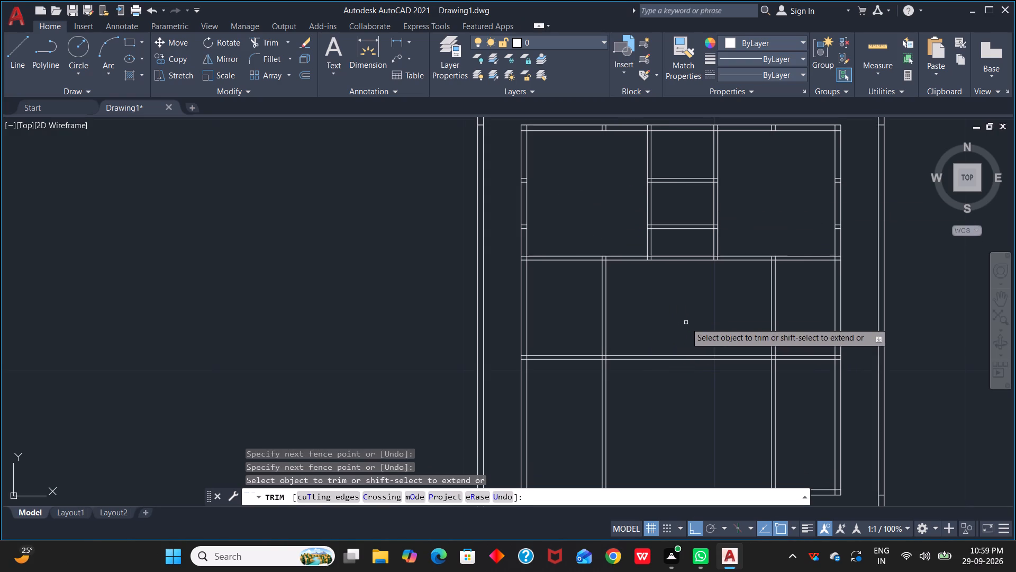
scroll(686, 323, "down", 1)
left_click_drag(615, 390, 667, 387)
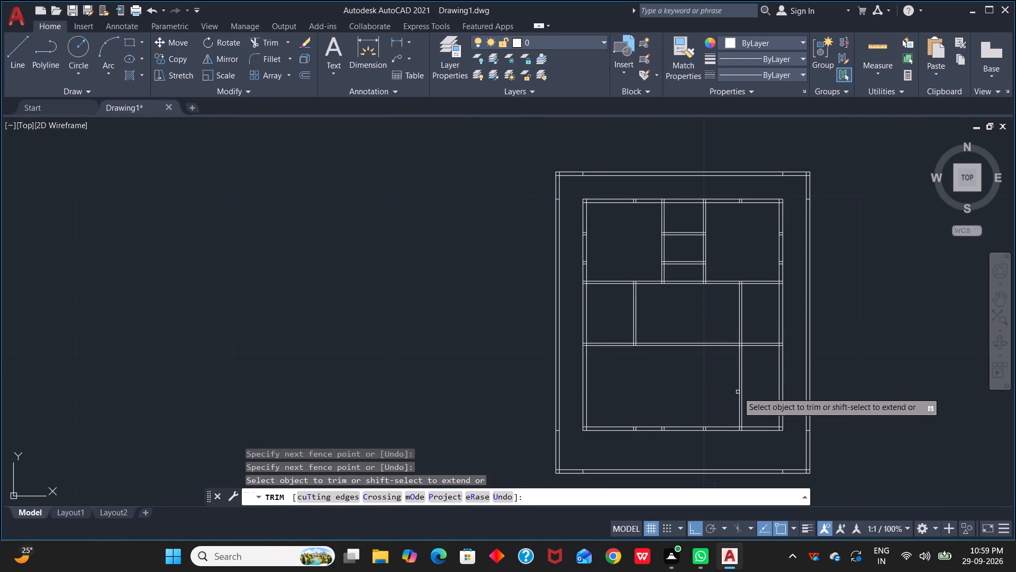
left_click_drag(711, 378, 758, 370)
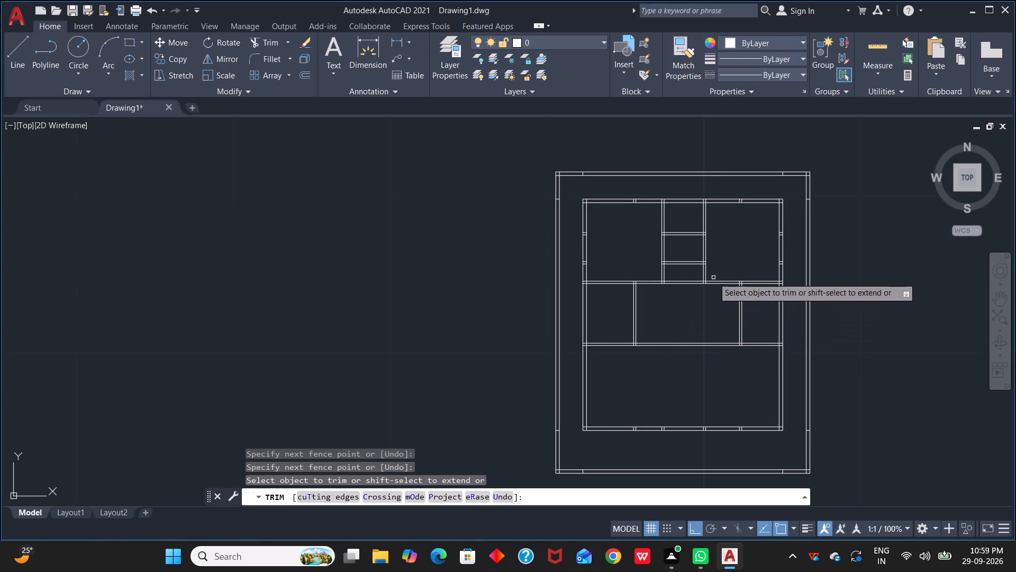
middle_click_drag(709, 304, 573, 292)
scroll(585, 285, "up", 1)
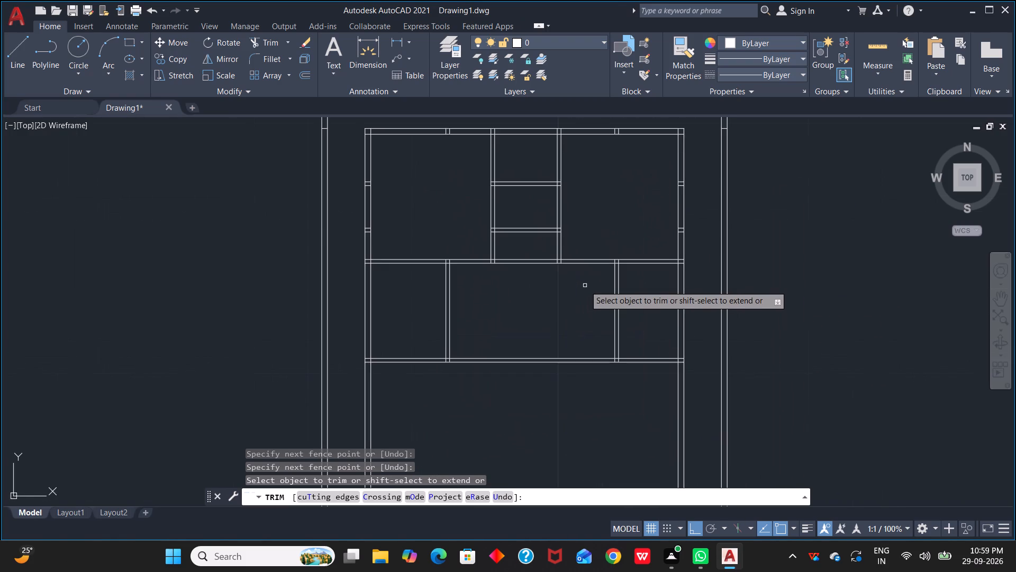
middle_click_drag(583, 286, 532, 283)
scroll(532, 283, "up", 1)
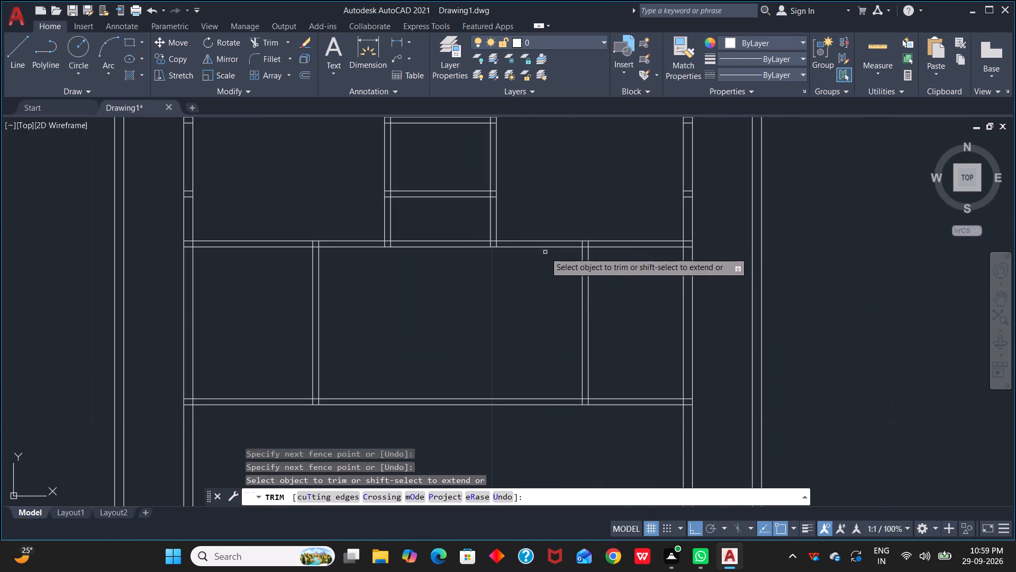
key("Escape")
key("Escape")
key("Escape")
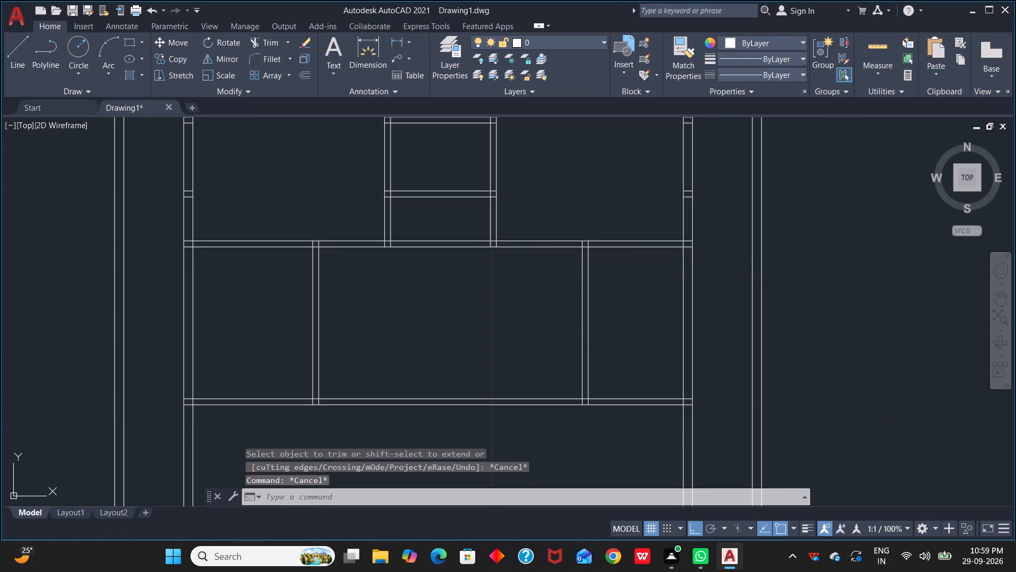
Offset the lower line of the middle band's top partition 1.4 downward, and offset the resulting line 0.15 downward to form a horizontal partition.
type("o")
key("space")
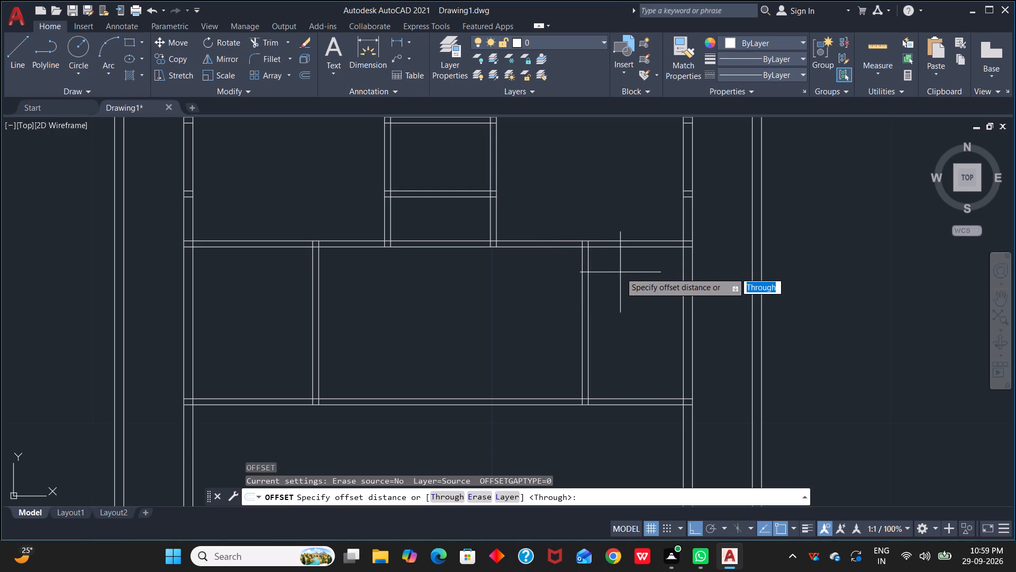
type("1.4")
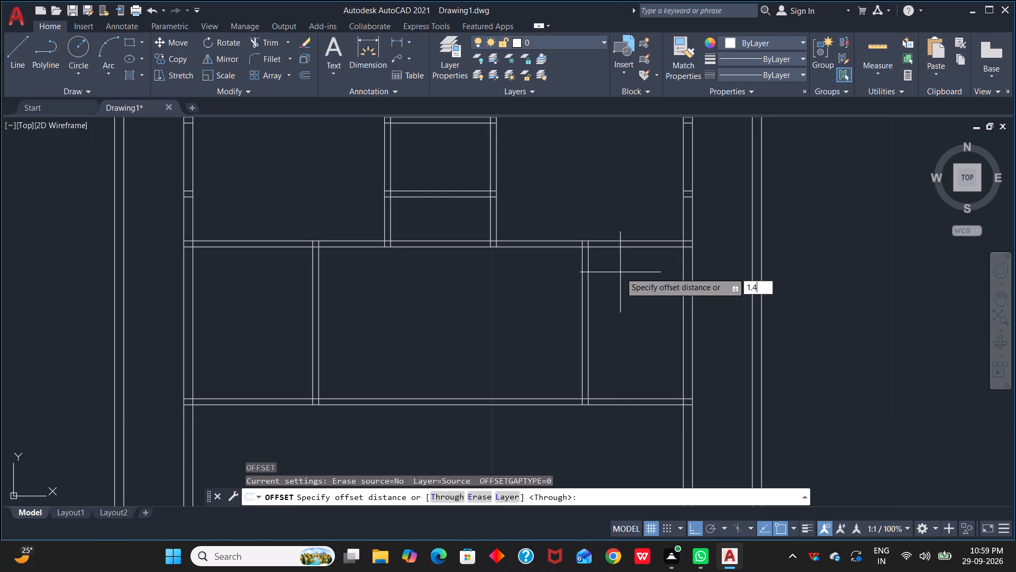
key("space")
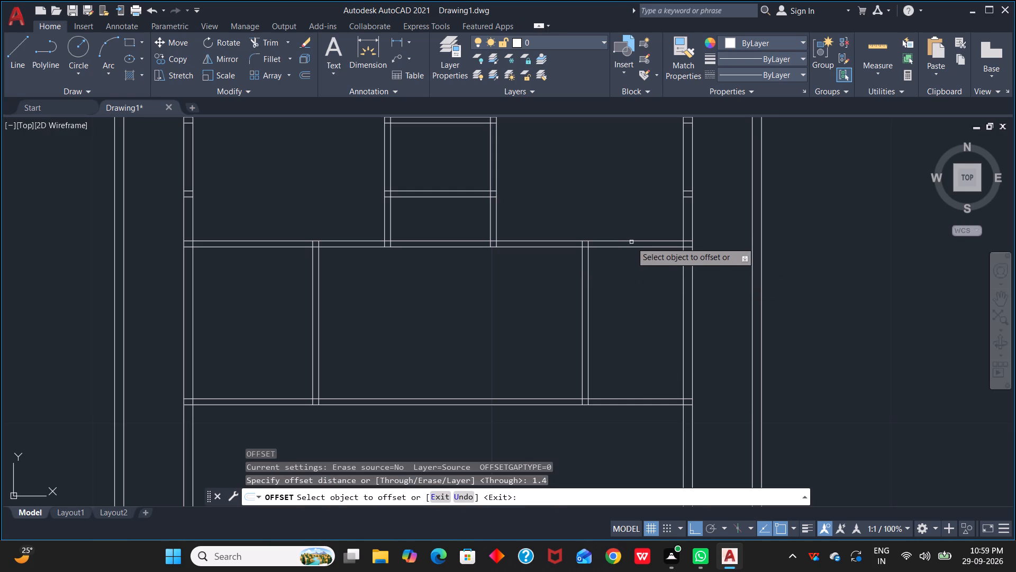
left_click(631, 248)
left_click(638, 272)
left_click(646, 303)
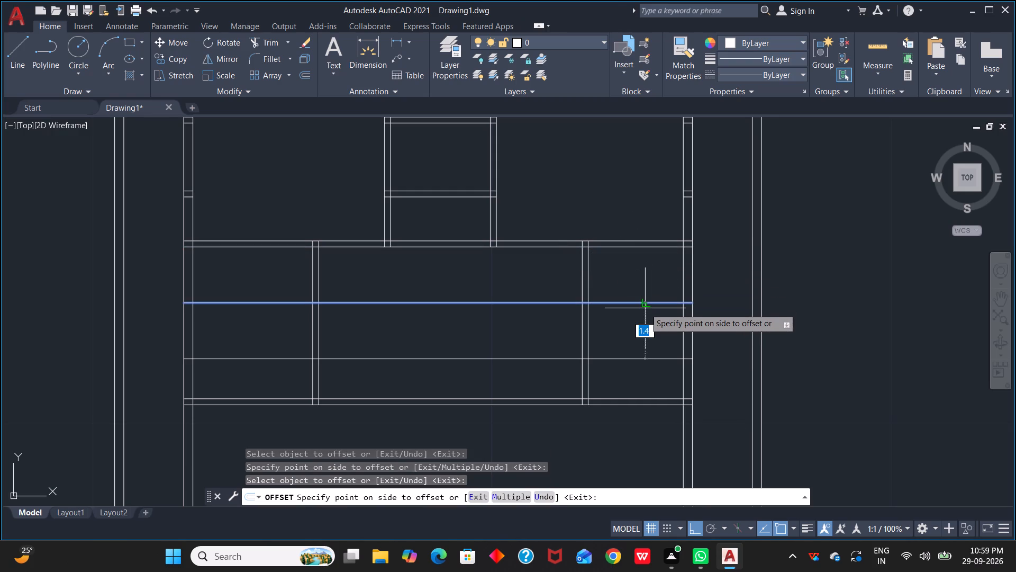
type("0.15")
key("Return")
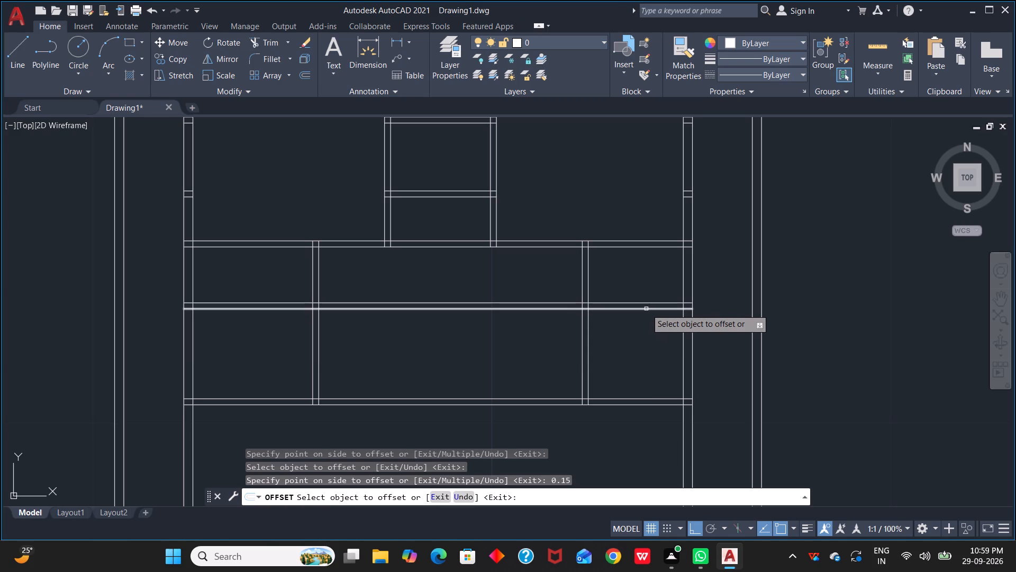
key("space")
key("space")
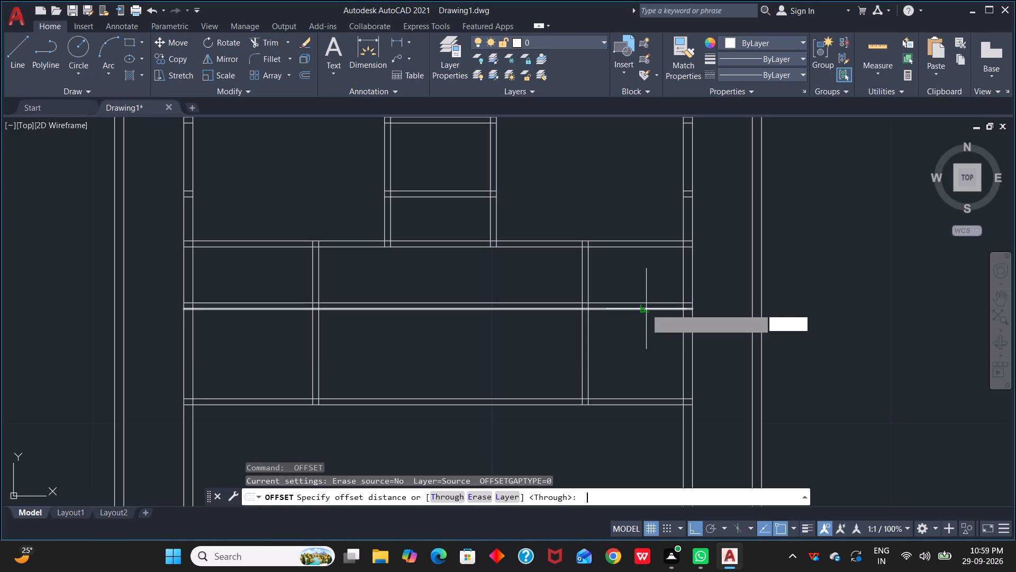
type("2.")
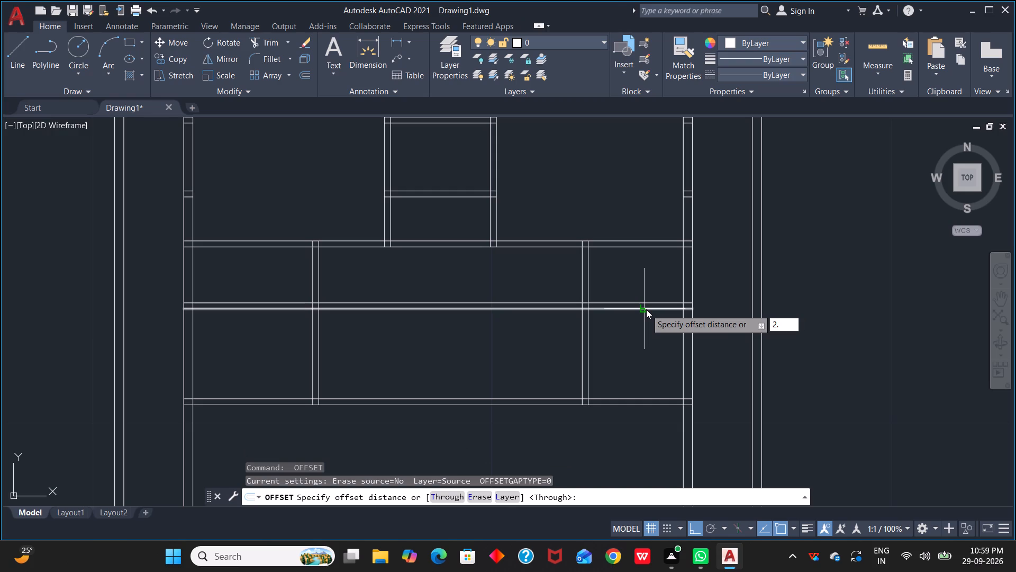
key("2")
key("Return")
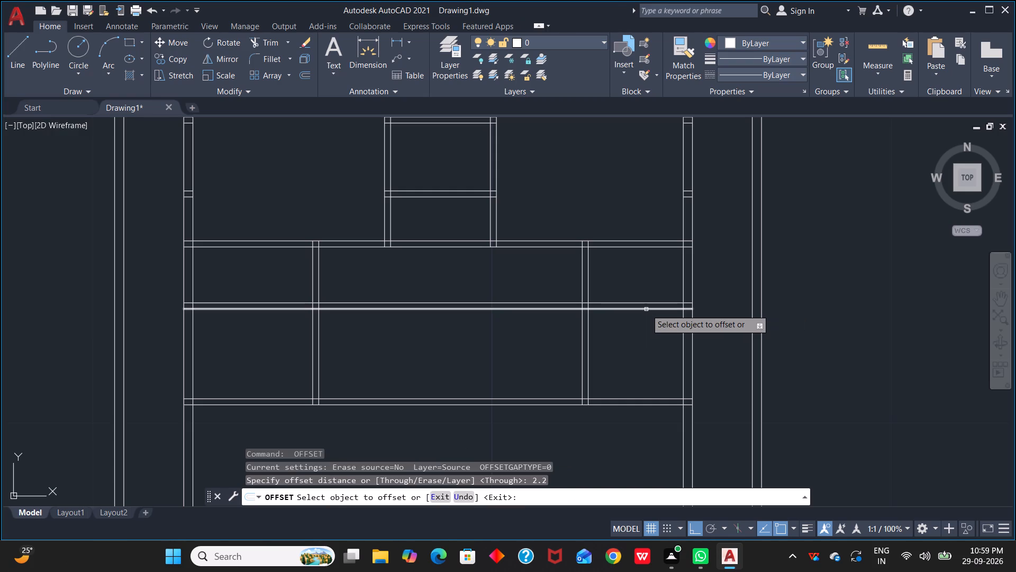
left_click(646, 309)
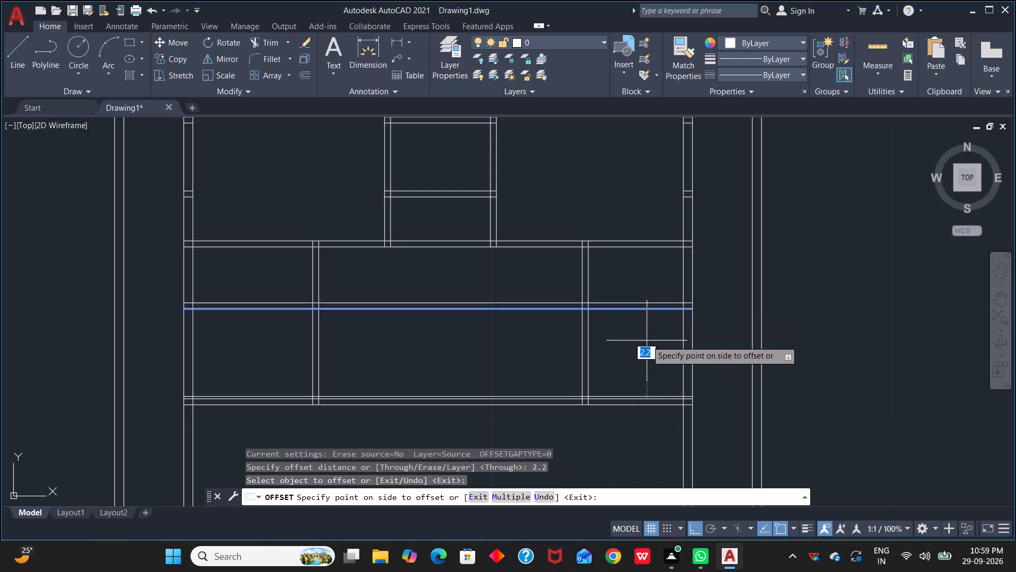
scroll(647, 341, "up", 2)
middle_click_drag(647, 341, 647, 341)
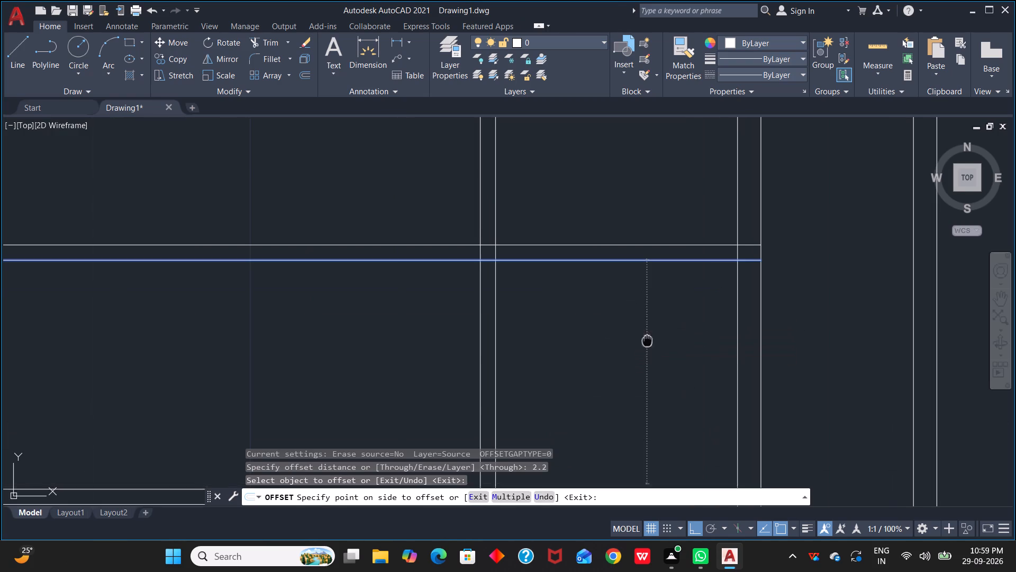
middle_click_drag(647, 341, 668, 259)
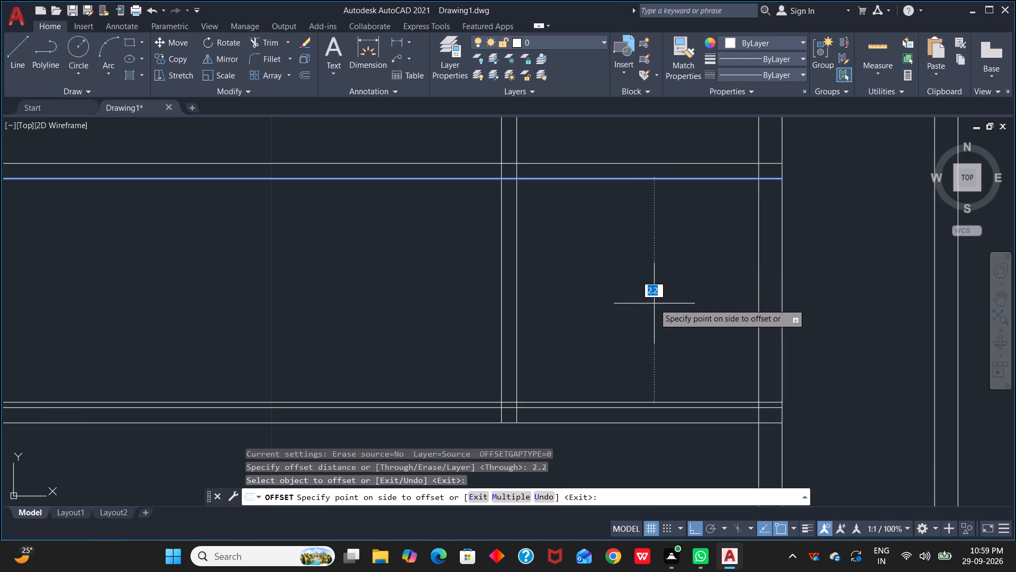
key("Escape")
Trim the new horizontal partition out of the middle band's central and left rooms, keeping it only in the right room.
scroll(653, 305, "down", 2)
middle_click_drag(649, 317, 663, 303)
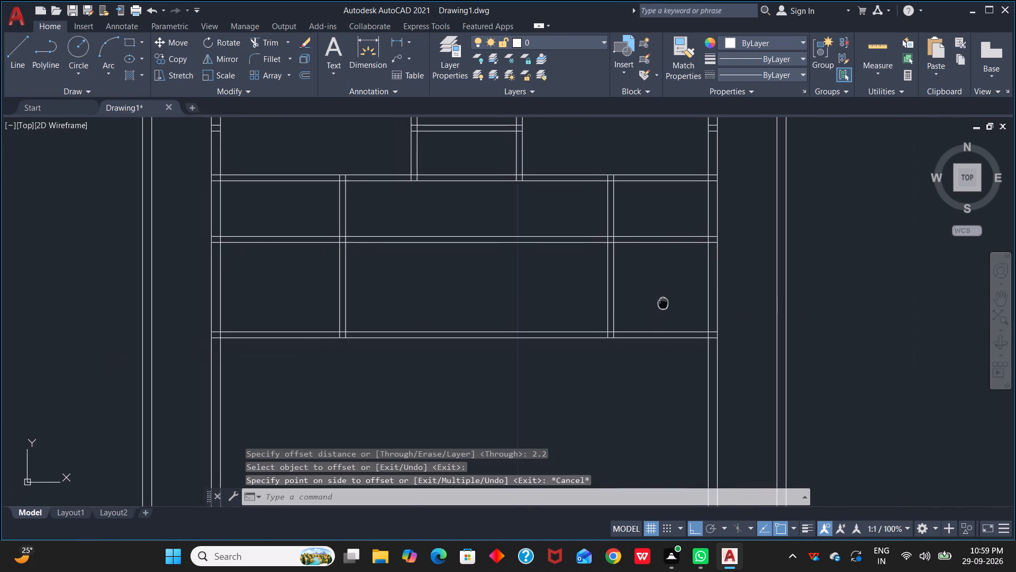
middle_click_drag(663, 303, 678, 316)
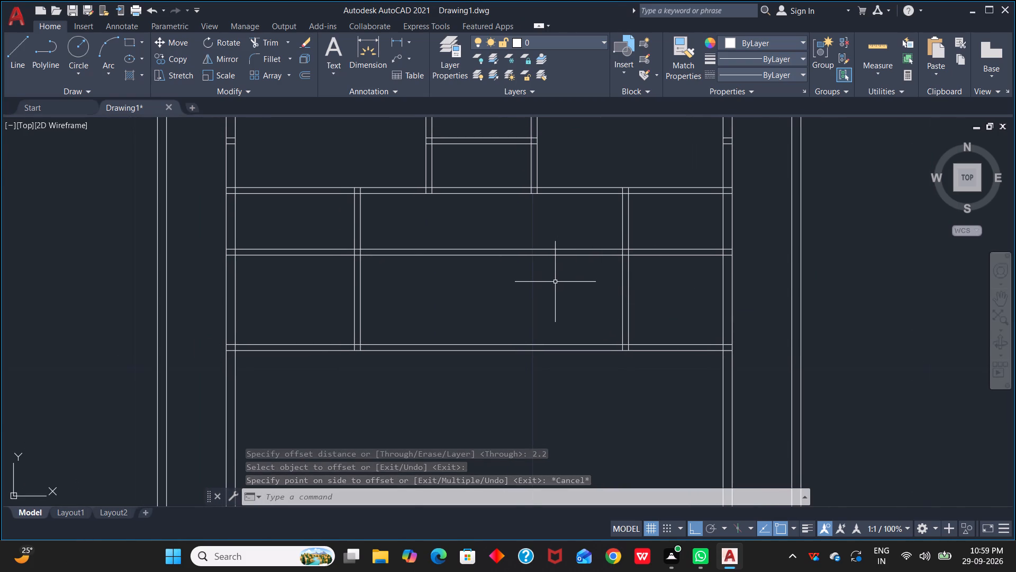
type("tr")
key("space")
left_click_drag(574, 231, 567, 283)
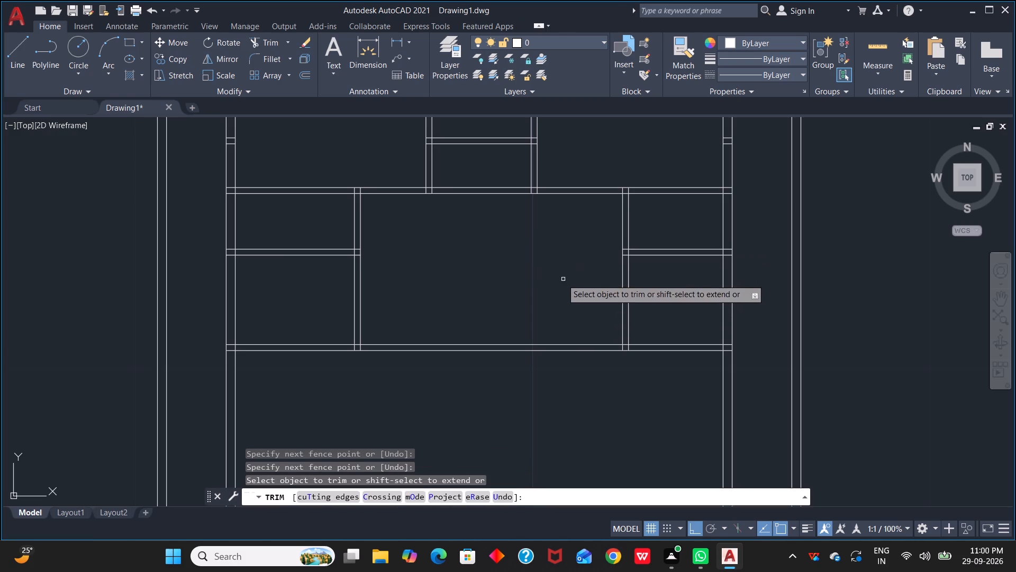
left_click_drag(316, 239, 316, 267)
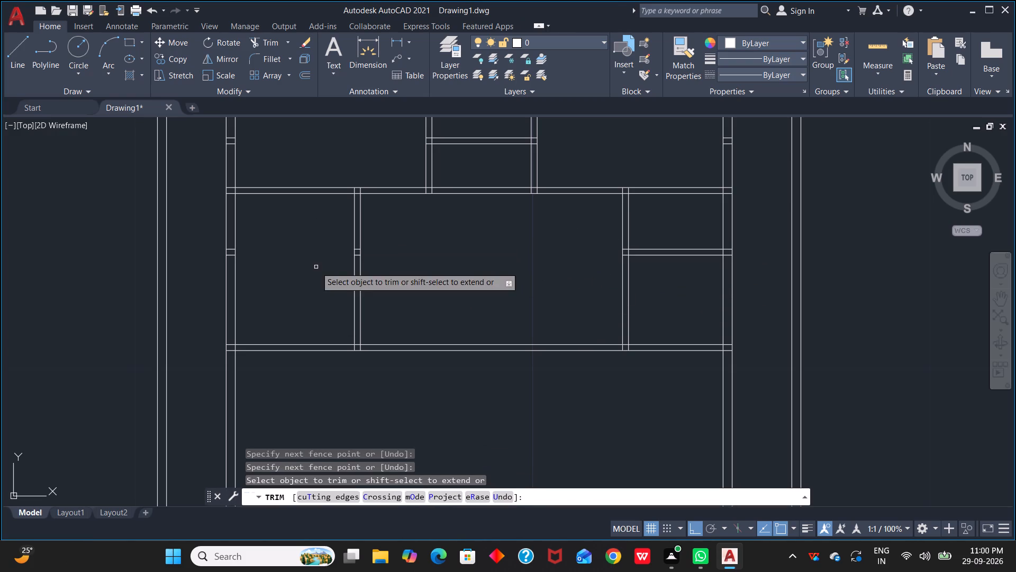
scroll(480, 261, "down", 1)
middle_click_drag(479, 262, 493, 204)
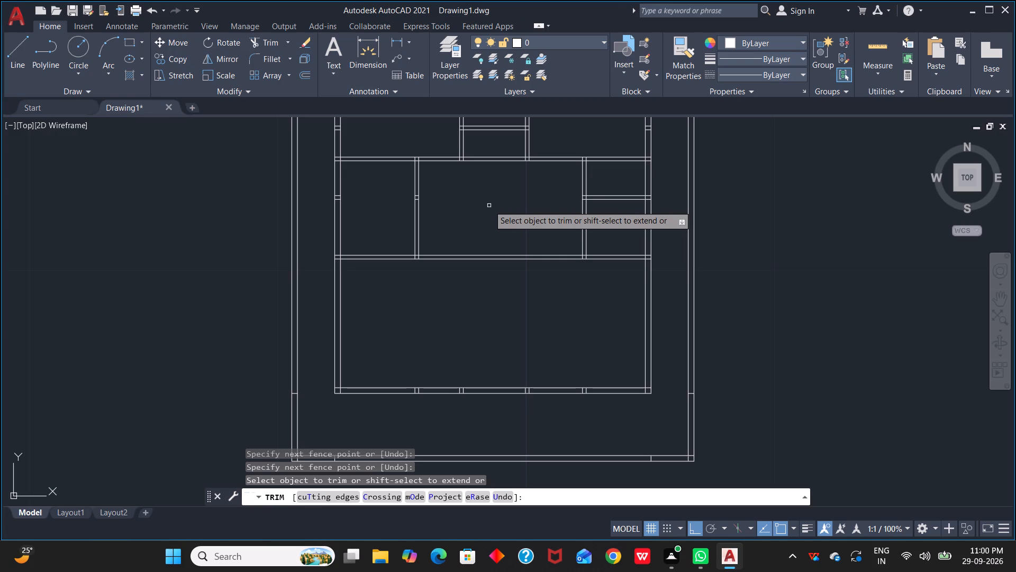
type("o")
key("space")
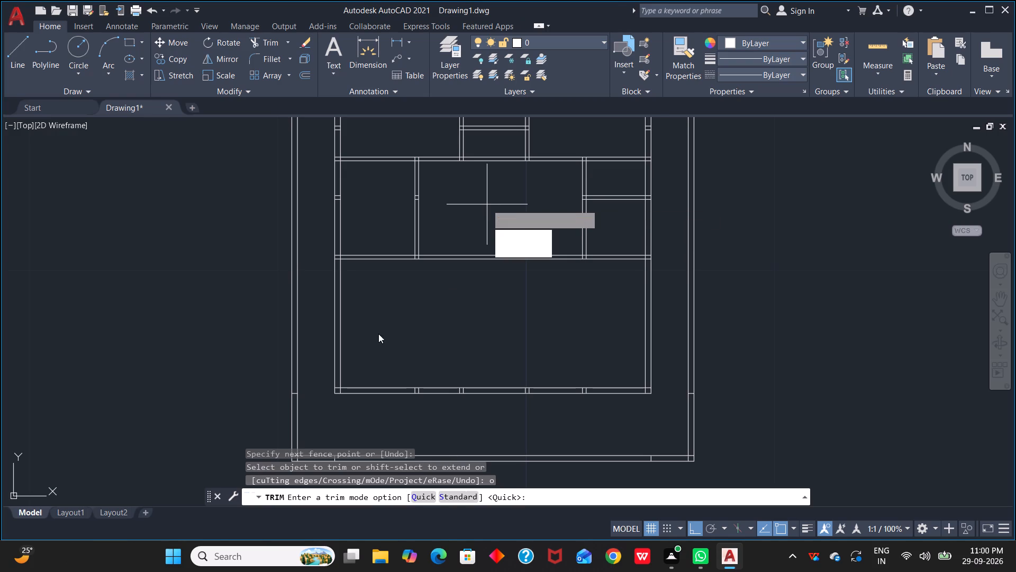
key("Escape")
key("Escape")
Offset the inner line of the building's left wall 5.2 to the right, into the lower band.
key("o")
key("space")
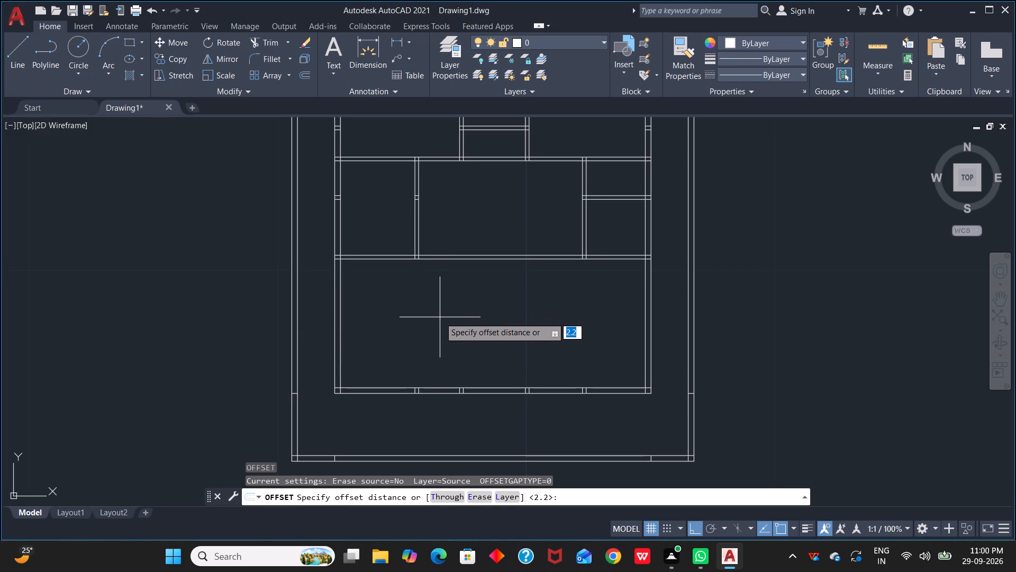
type("502")
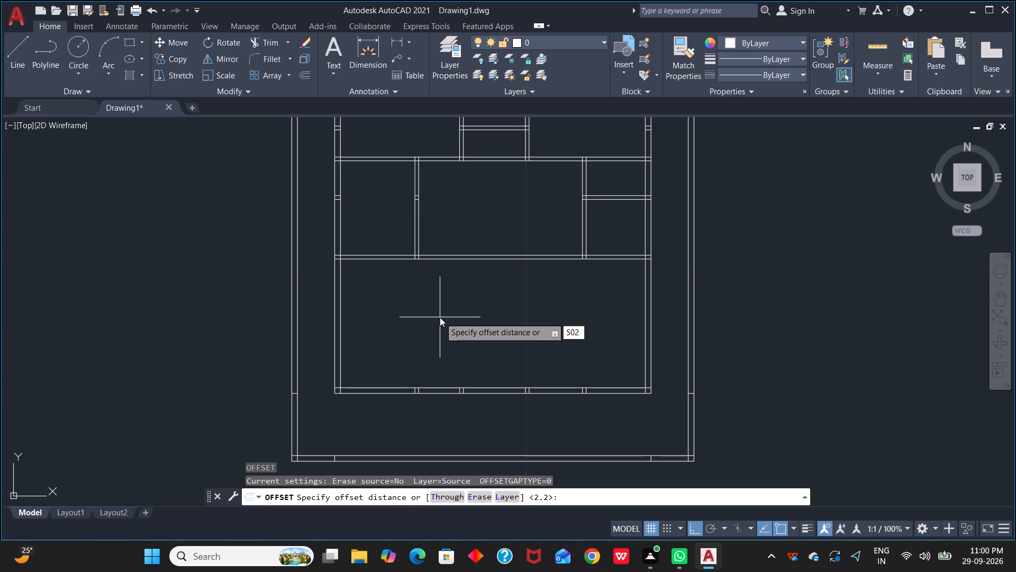
key("BackSpace")
key("BackSpace")
type(".2")
key("space")
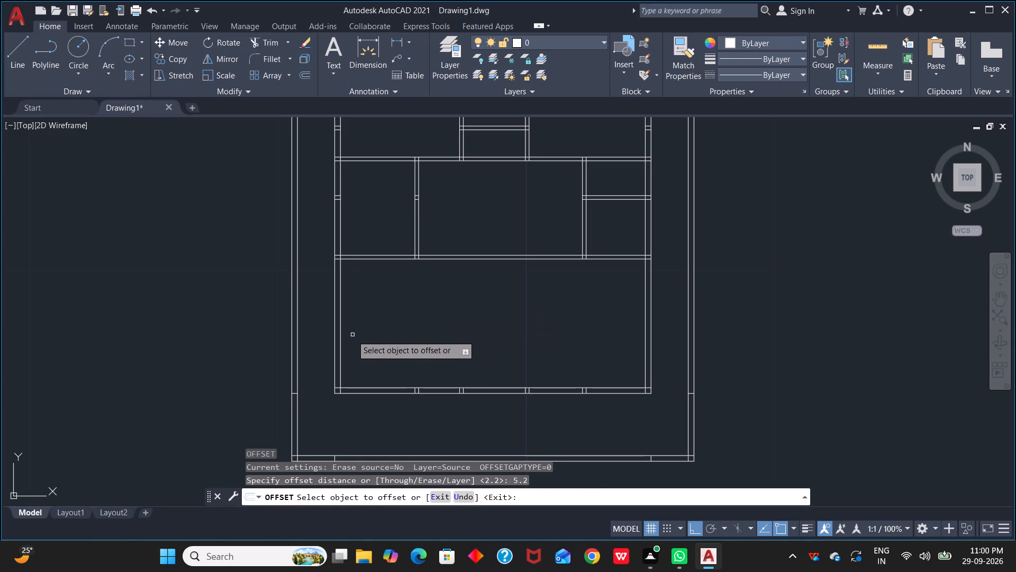
left_click_drag(340, 341, 345, 341)
left_click(464, 346)
left_click(436, 260)
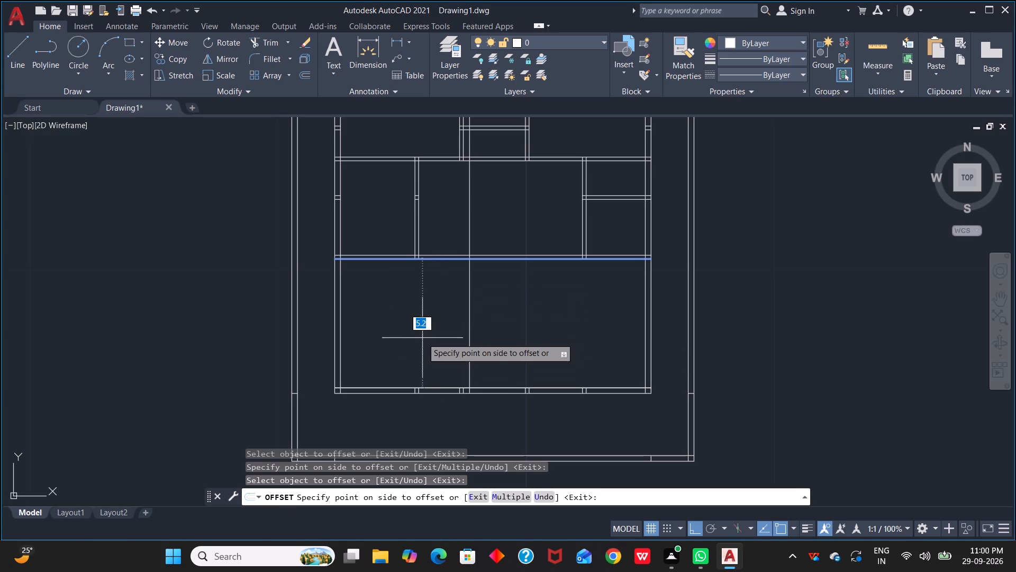
key("Escape")
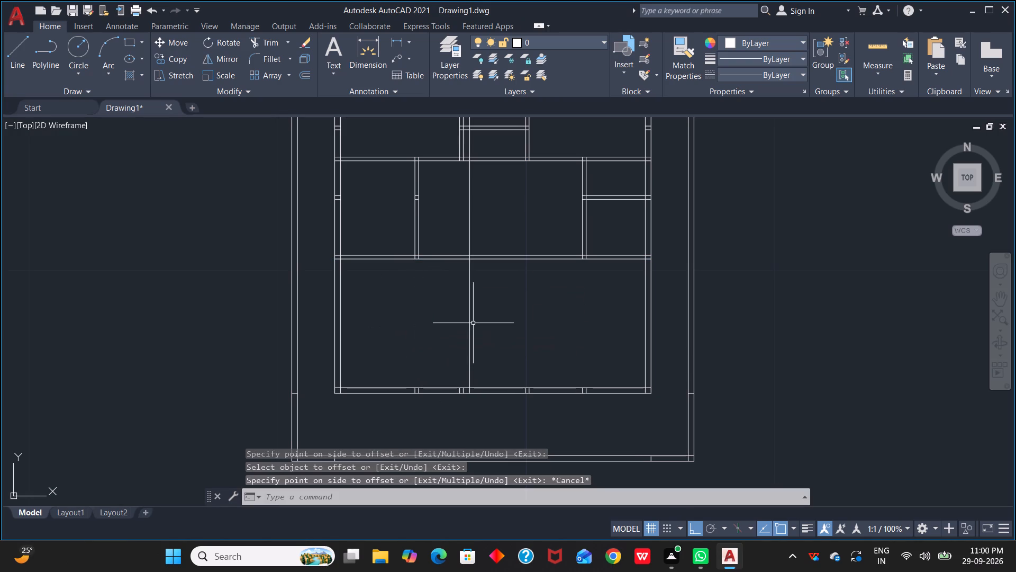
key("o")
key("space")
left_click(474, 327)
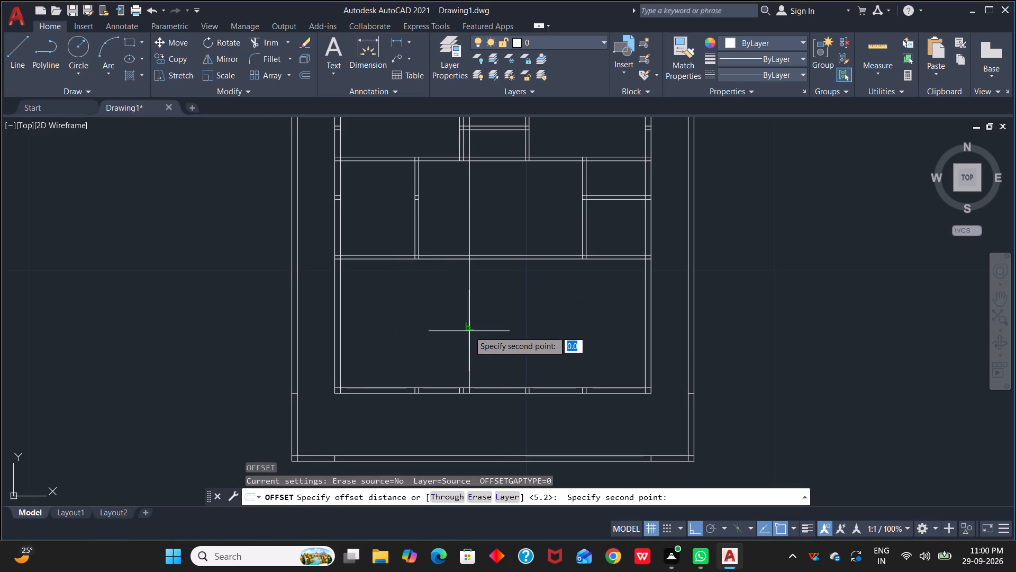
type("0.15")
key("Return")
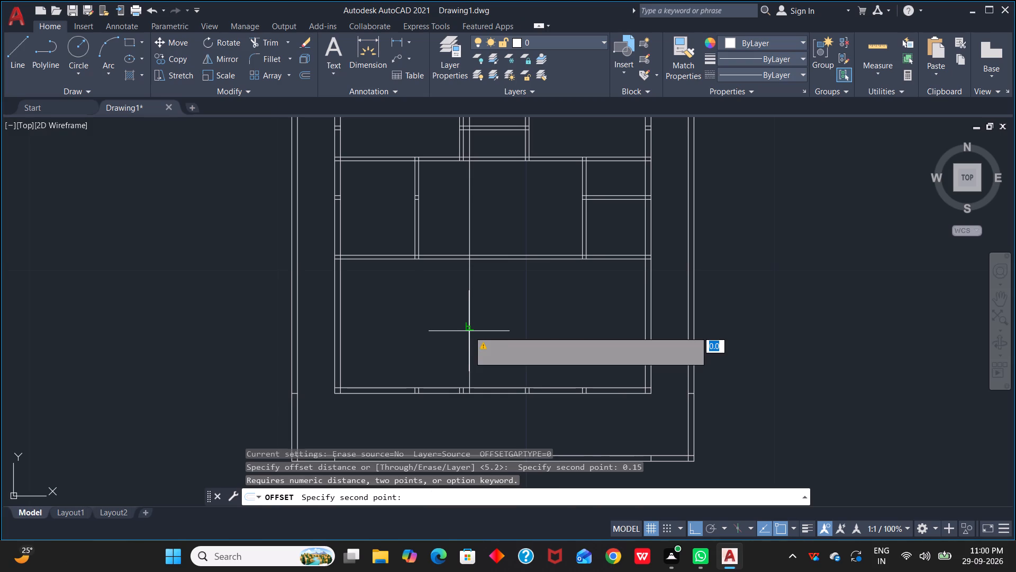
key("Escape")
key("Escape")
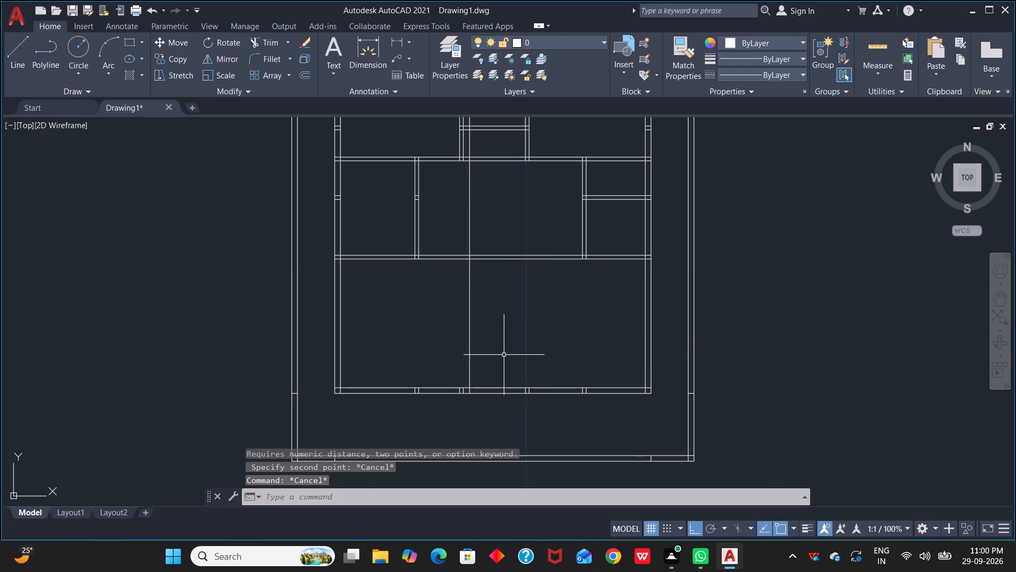
Offset the new vertical line 0.15 to the right to form a vertical partition.
key("o")
key("space")
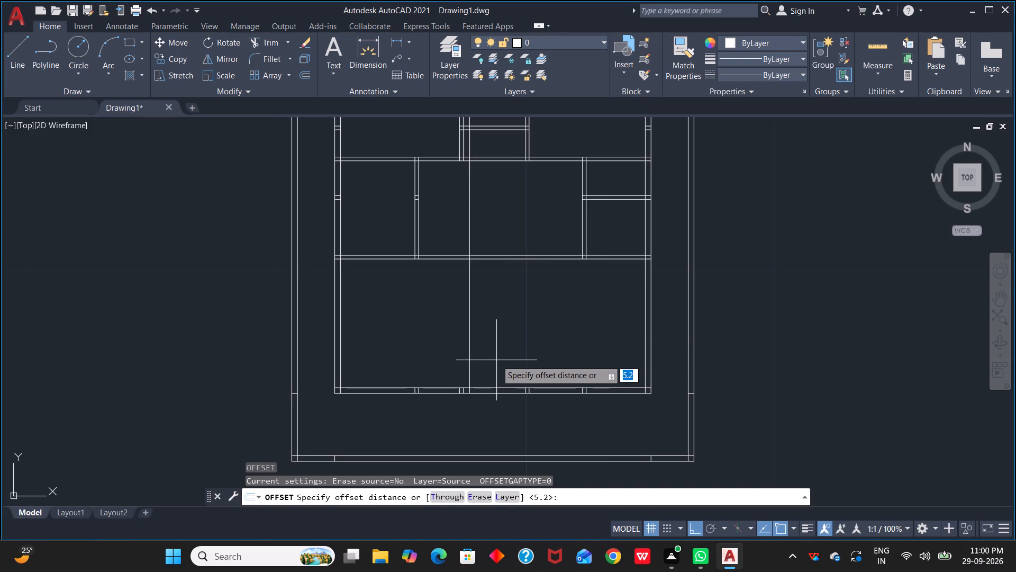
type("0.15")
key("space")
left_click(469, 352)
left_click(485, 348)
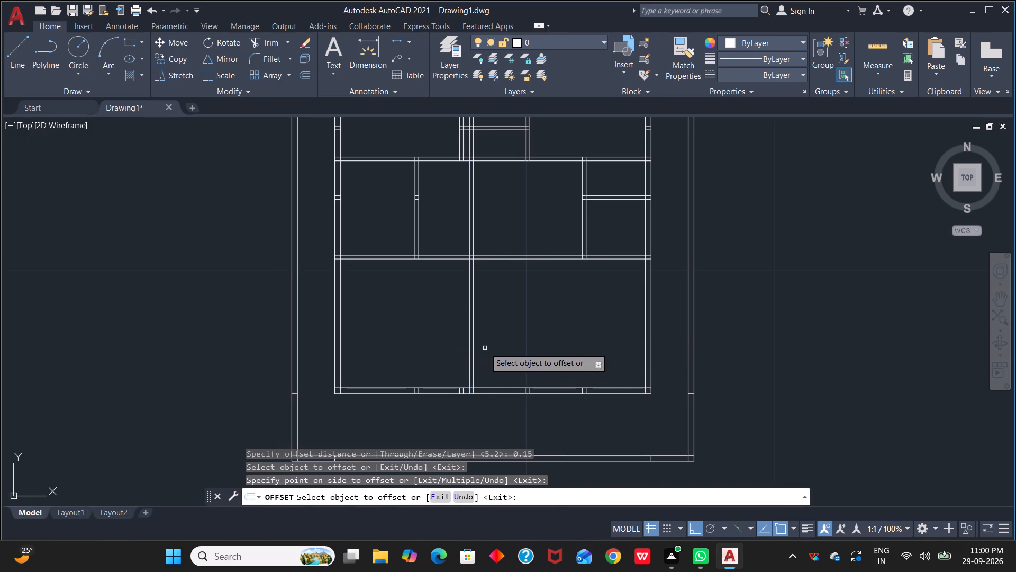
Trim both lines of the new vertical partition out of the building's middle band.
scroll(489, 309, "down", 1)
middle_click_drag(489, 309, 537, 400)
scroll(539, 316, "up", 1)
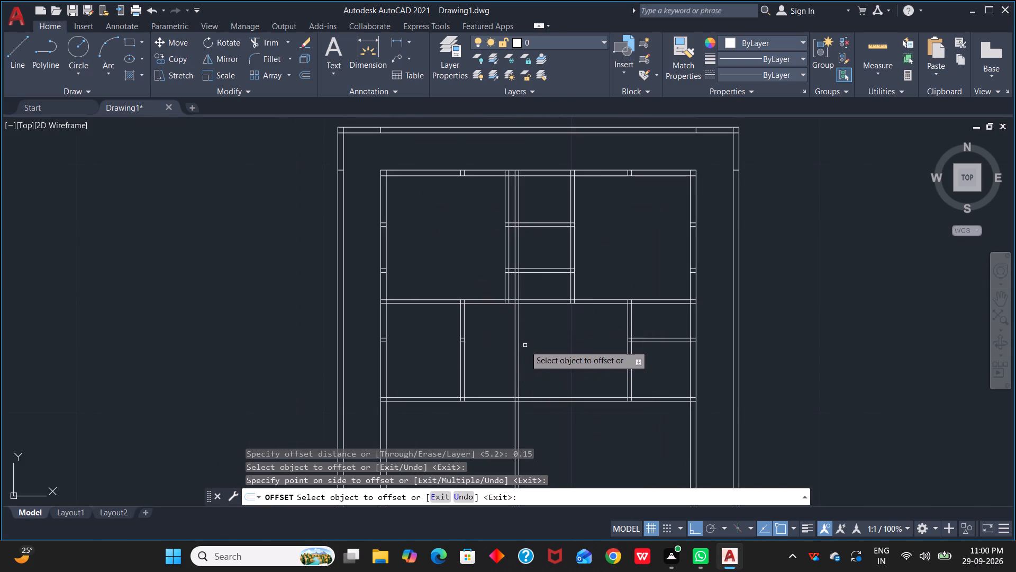
scroll(542, 350, "down", 1)
scroll(542, 350, "up", 1)
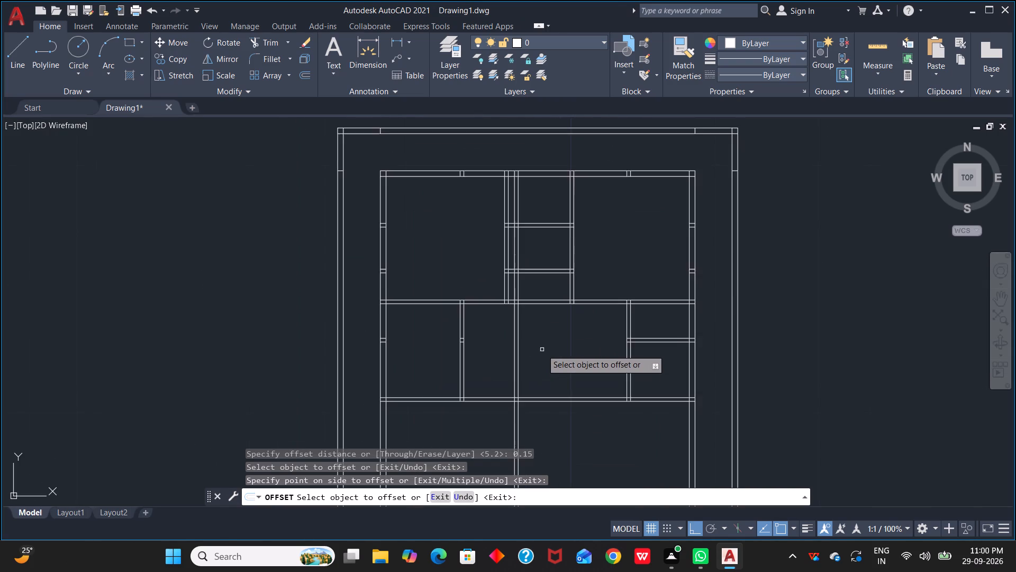
scroll(542, 350, "up", 1)
type("tr")
key("space")
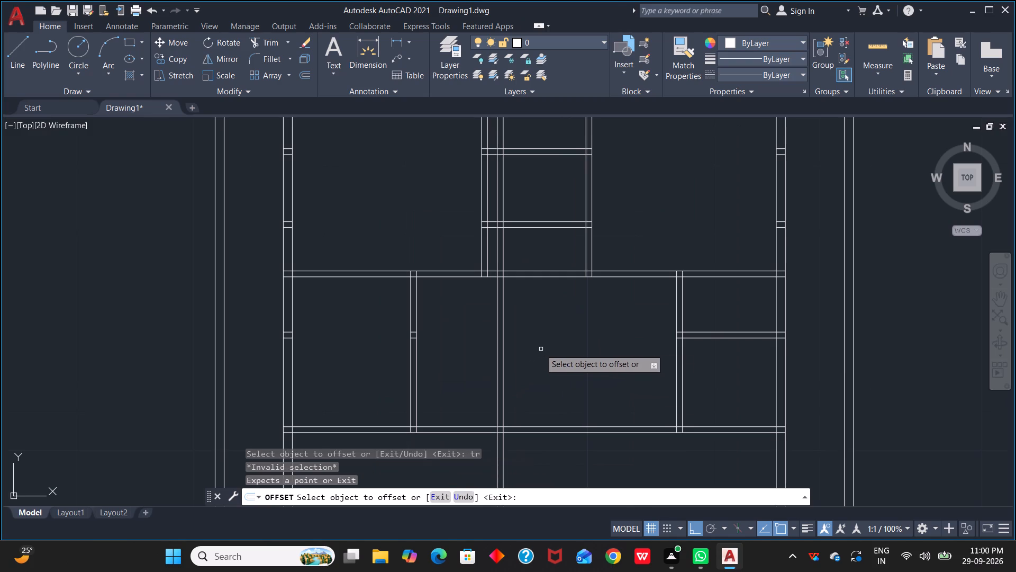
left_click_drag(516, 350, 486, 361)
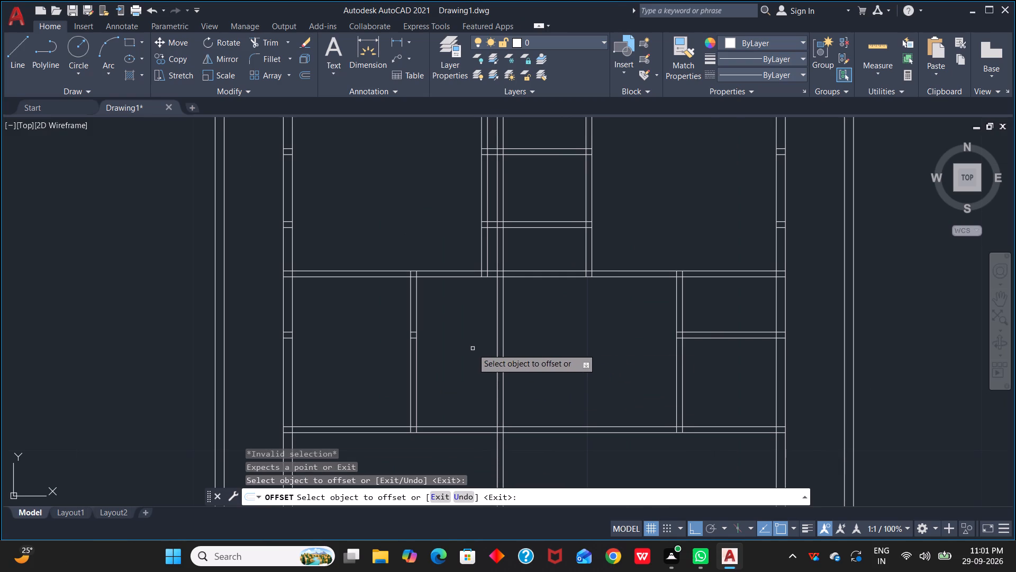
key("Escape")
key("Escape")
key("t")
type("r")
key("space")
left_click_drag(473, 351, 553, 360)
Trim the lower band's vertical partition lines out of the upper band's lowest small central room and the wall below it.
scroll(552, 361, "down", 2)
middle_click_drag(561, 365, 561, 364)
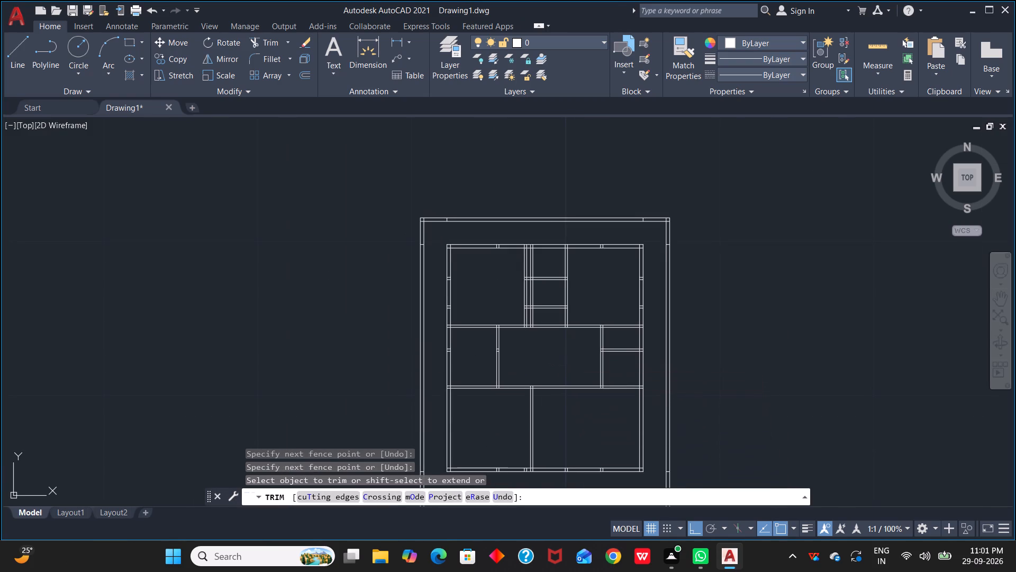
middle_click_drag(561, 364, 604, 468)
scroll(600, 442, "up", 2)
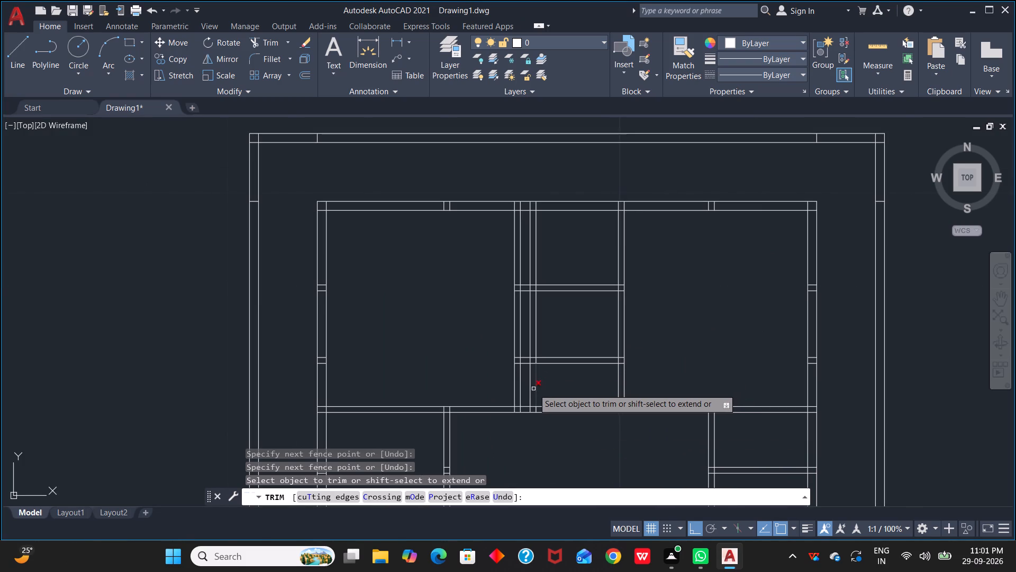
left_click_drag(529, 389, 541, 388)
left_click(536, 390)
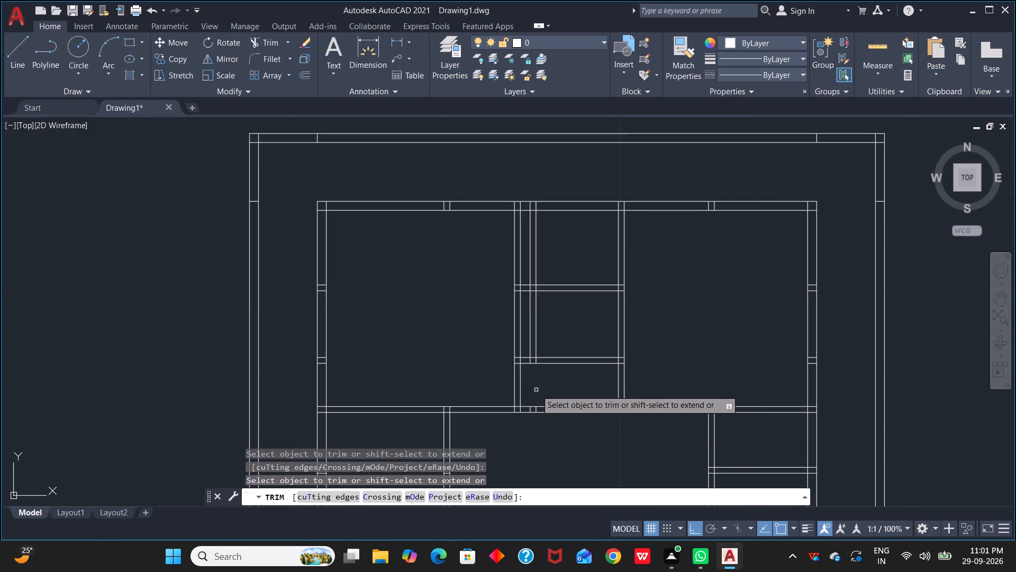
scroll(534, 382, "up", 2)
middle_click_drag(542, 416, 590, 289)
scroll(563, 351, "up", 2)
left_click_drag(562, 286, 592, 290)
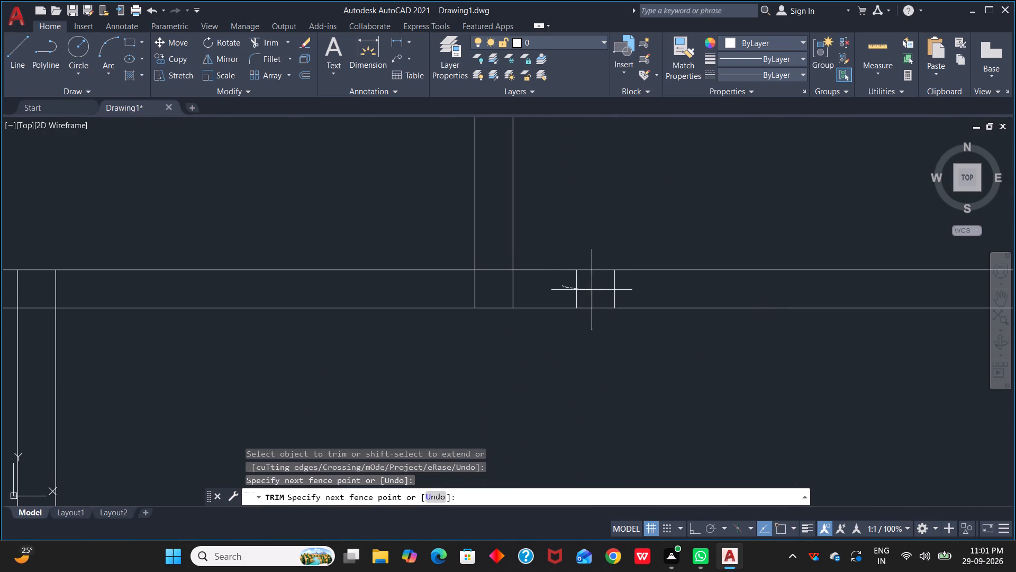
left_click_drag(592, 290, 619, 290)
Trim the same two vertical lines out of the middle and top small rooms in the upper band's centre.
scroll(636, 204, "down", 2)
middle_click_drag(638, 198, 630, 387)
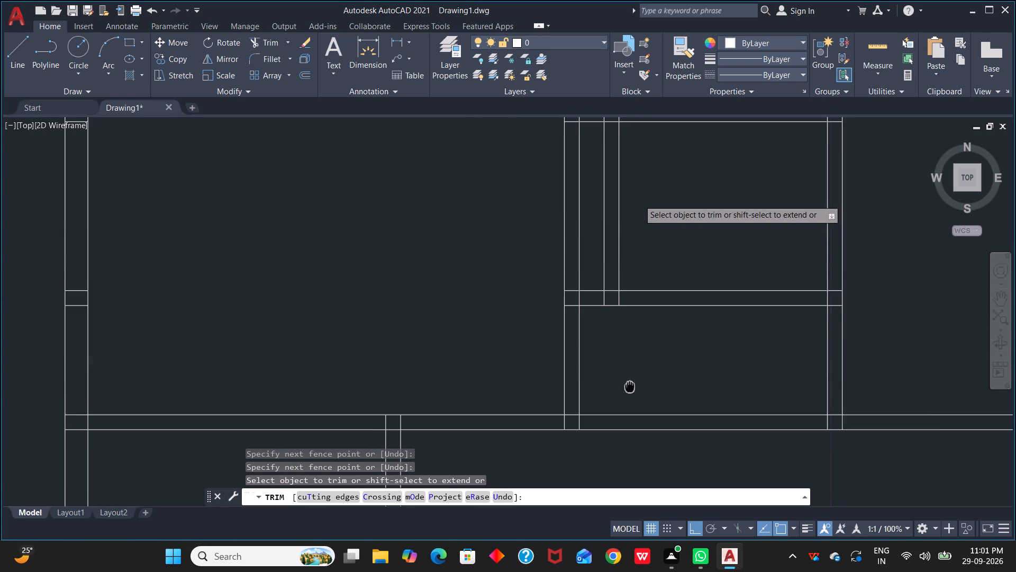
middle_click_drag(630, 387, 630, 392)
left_click_drag(595, 241, 640, 241)
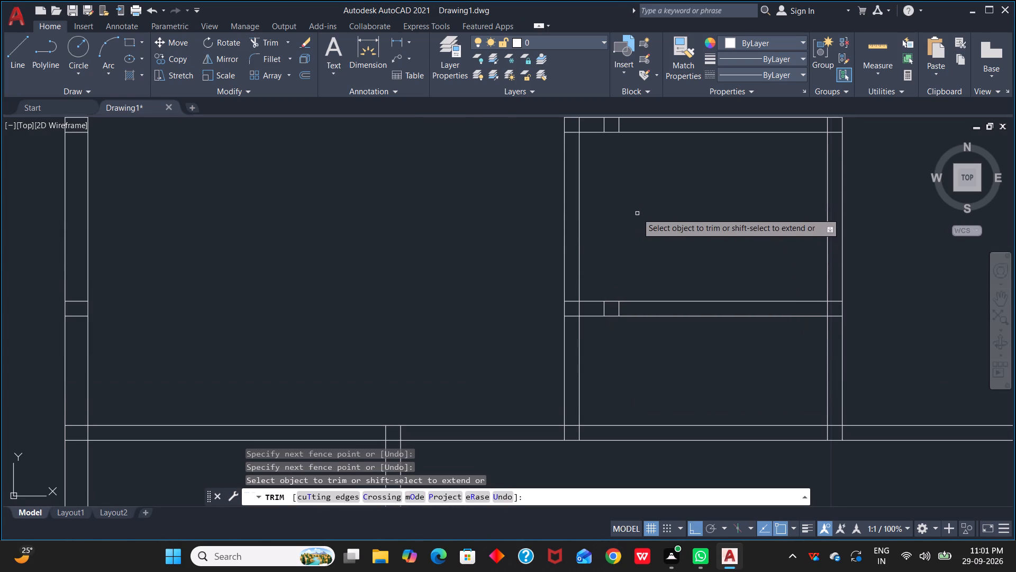
scroll(637, 226, "down", 1)
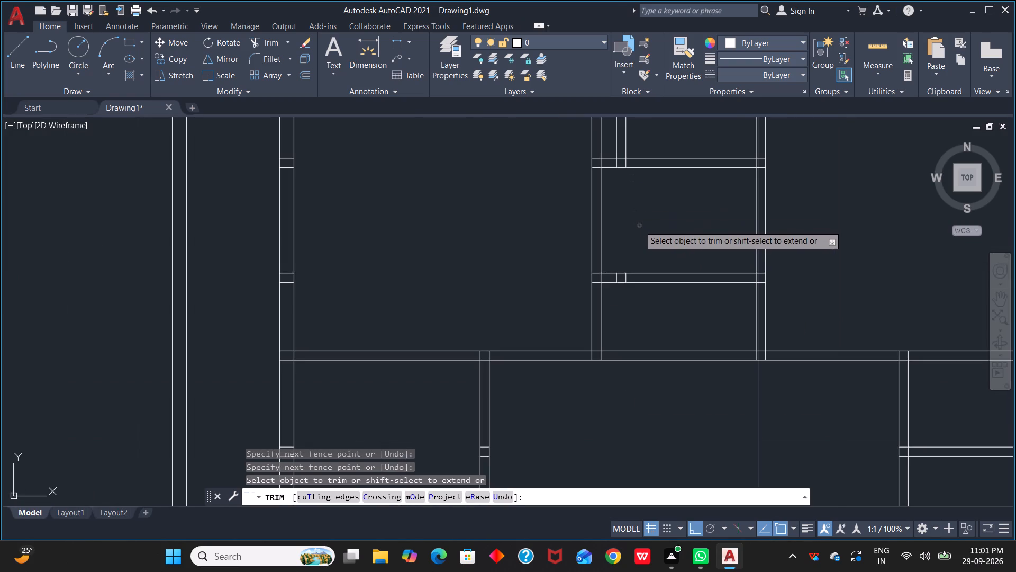
middle_click_drag(639, 226, 648, 356)
left_click_drag(618, 244, 655, 244)
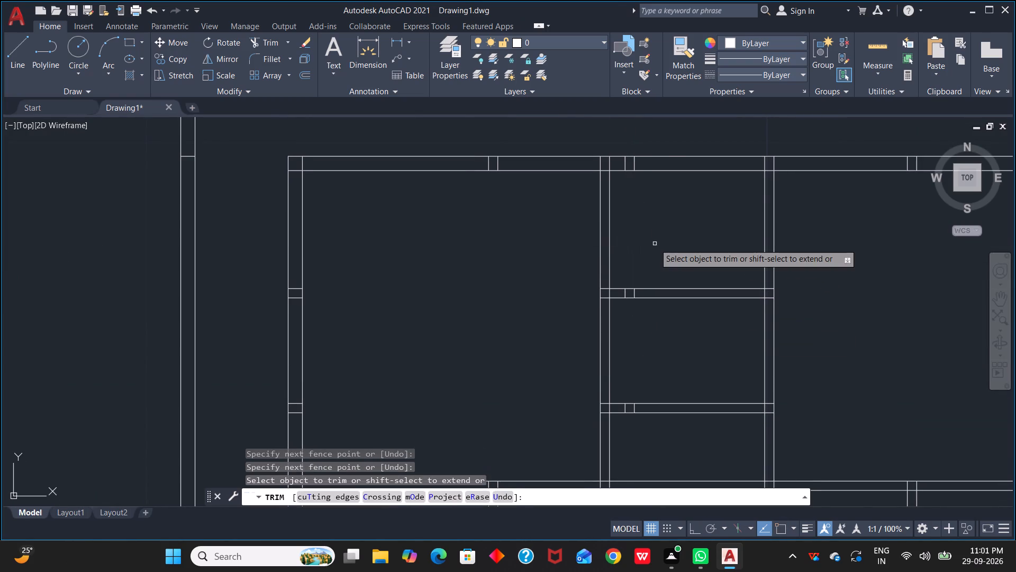
Trim the overlapping lines and leftover cross stubs inside the plot wall around its upper-left corner.
scroll(655, 244, "down", 2)
middle_click_drag(755, 290, 697, 208)
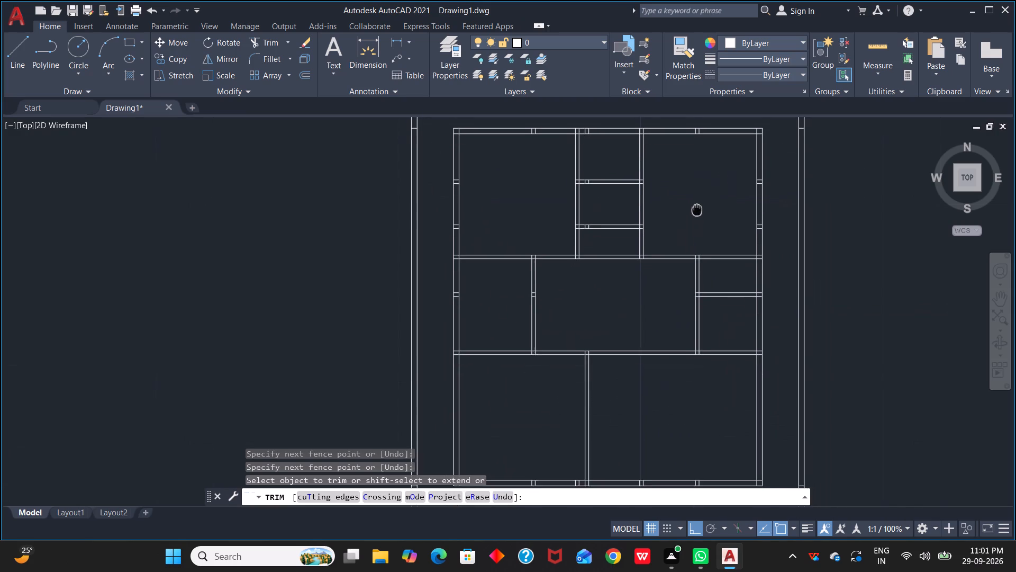
middle_click_drag(697, 208, 694, 208)
scroll(628, 331, "down", 1)
middle_click_drag(627, 306, 656, 251)
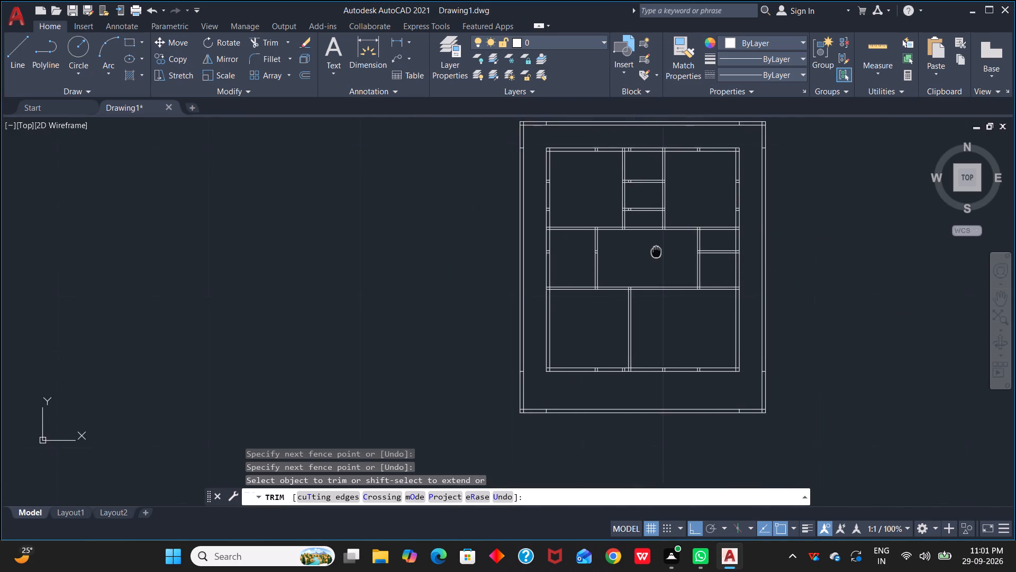
middle_click_drag(656, 251, 630, 277)
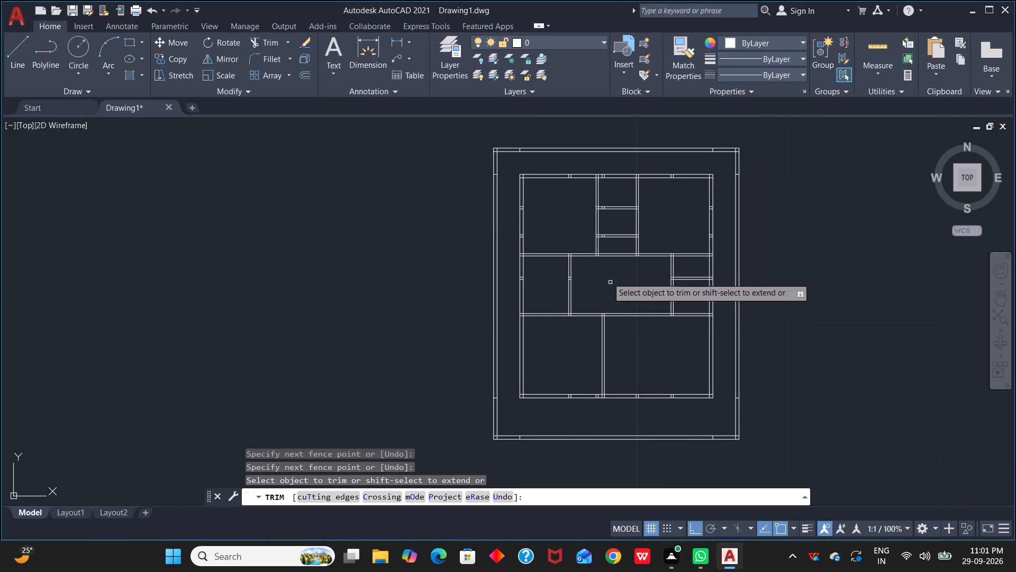
scroll(553, 184, "up", 1)
middle_click_drag(554, 183, 664, 361)
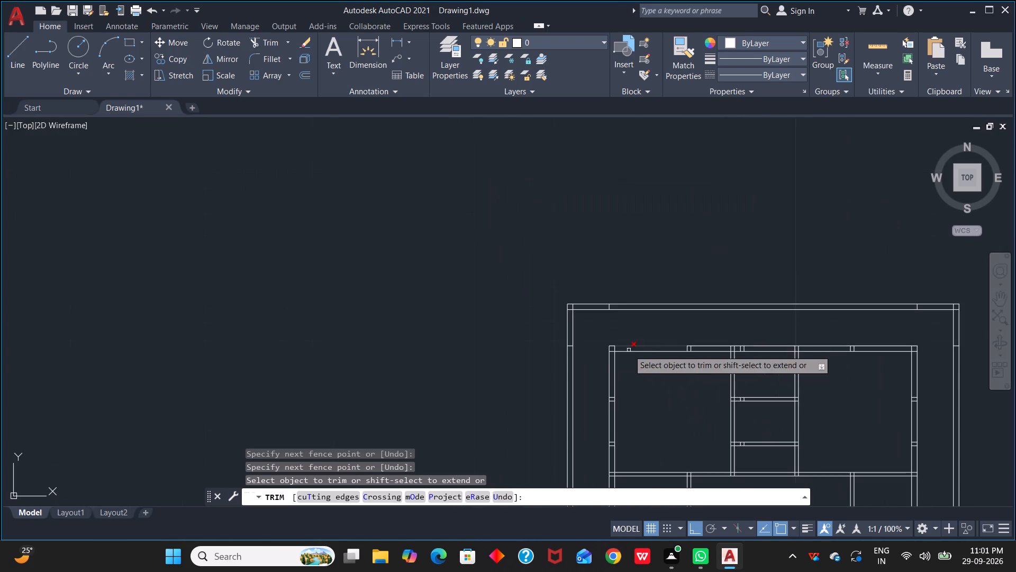
scroll(576, 324, "up", 4)
left_click_drag(537, 219, 816, 216)
left_click_drag(540, 217, 537, 271)
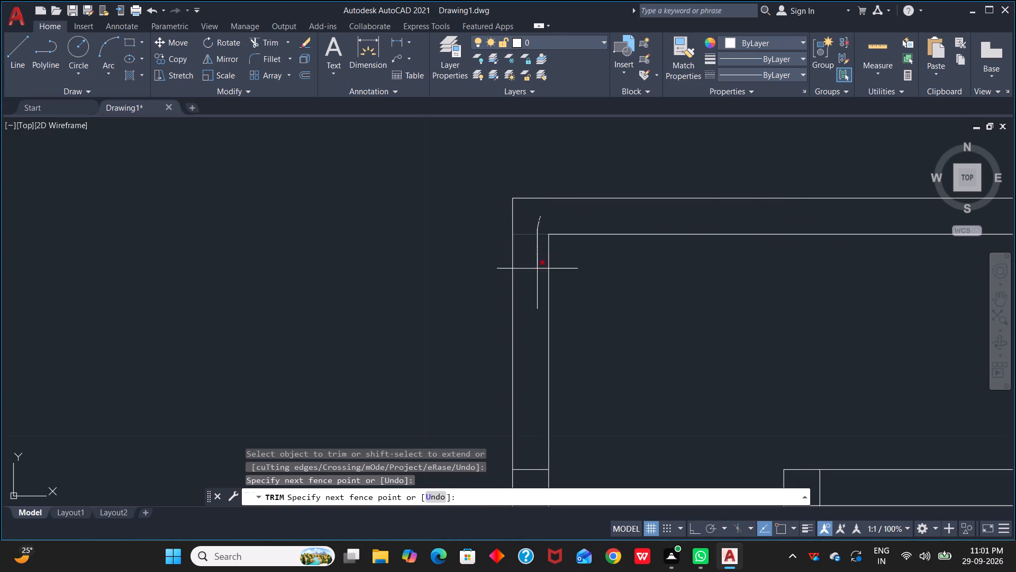
left_click_drag(537, 271, 528, 476)
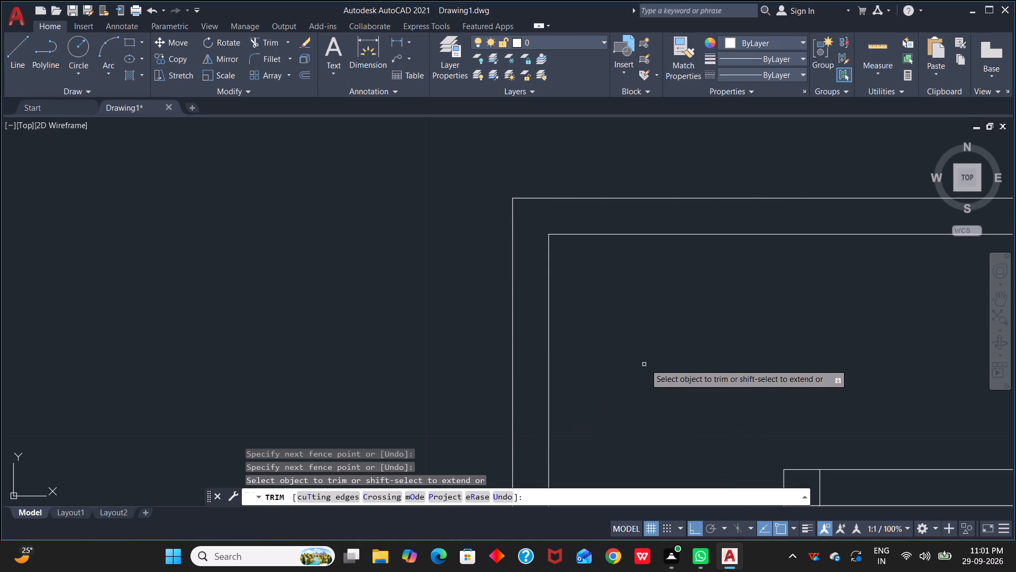
Trim the overlapping lines and cross stubs inside the plot wall around its upper-right corner.
scroll(645, 364, "down", 2)
middle_click_drag(687, 376, 93, 381)
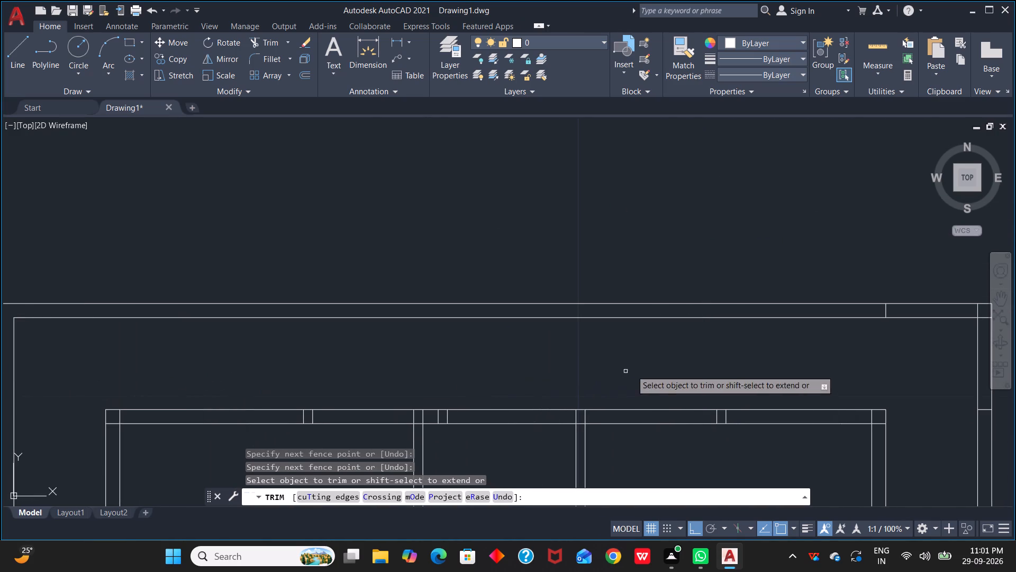
middle_click_drag(659, 363, 361, 363)
left_click_drag(578, 311, 603, 311)
left_click_drag(668, 312, 687, 330)
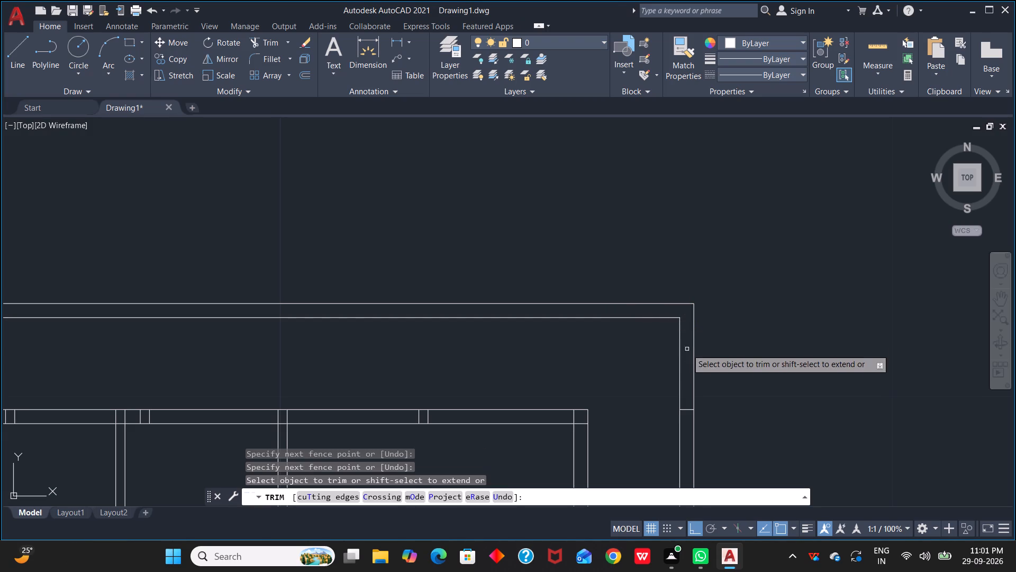
left_click_drag(688, 402, 685, 425)
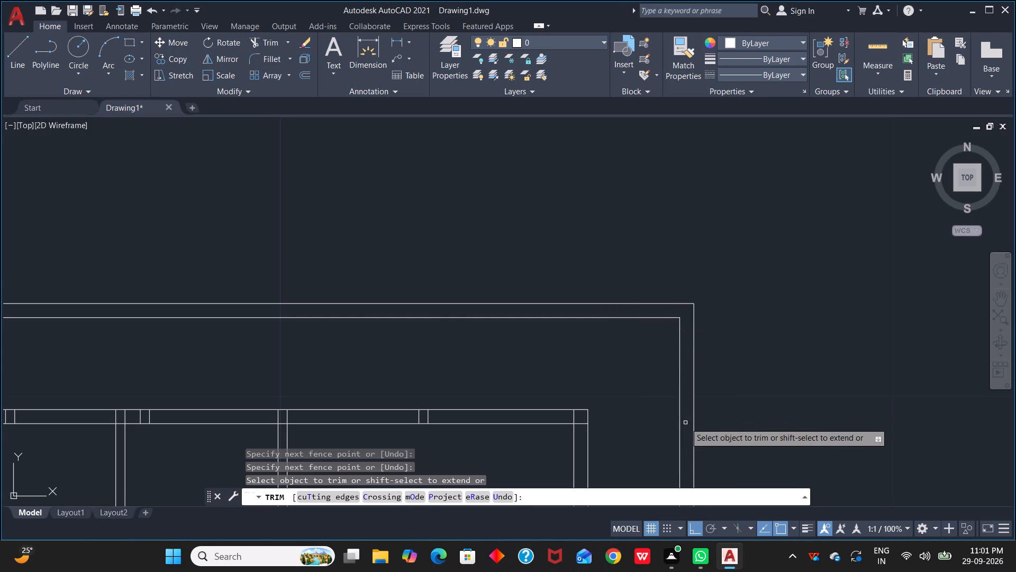
Trim the overlapping lines and cross stubs inside the plot wall around its lower-right corner.
scroll(767, 390, "down", 2)
middle_click_drag(770, 393, 781, 144)
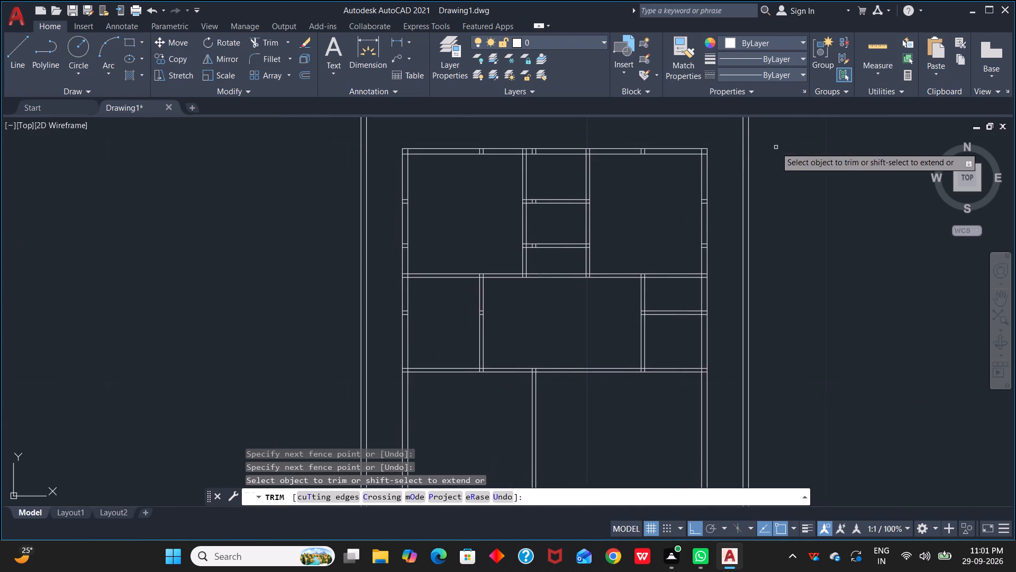
scroll(764, 210, "down", 1)
middle_click_drag(767, 319, 773, 190)
scroll(784, 257, "up", 2)
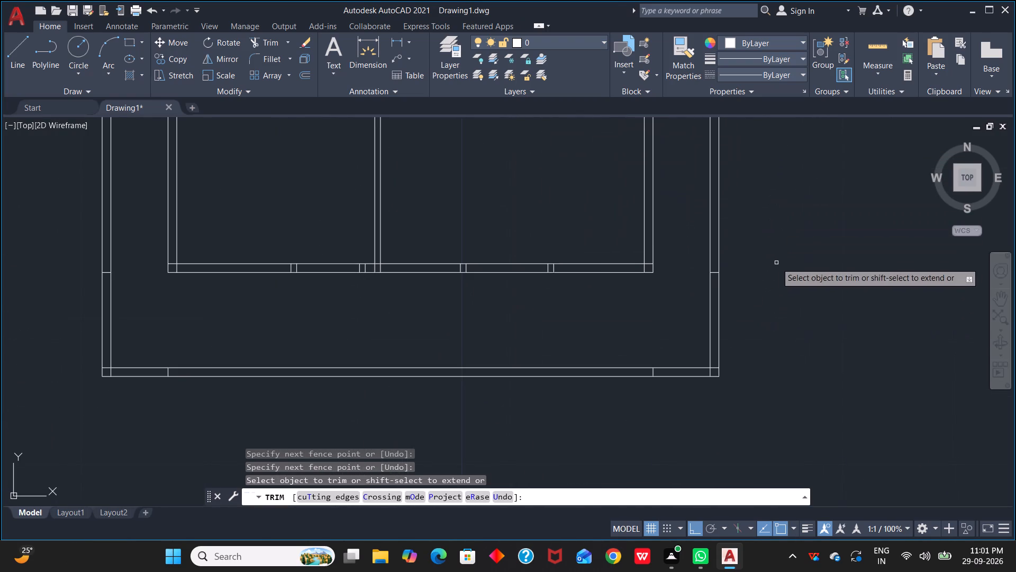
middle_click_drag(772, 266, 802, 187)
scroll(776, 202, "up", 1)
left_click_drag(724, 177, 724, 211)
left_click_drag(725, 334, 724, 350)
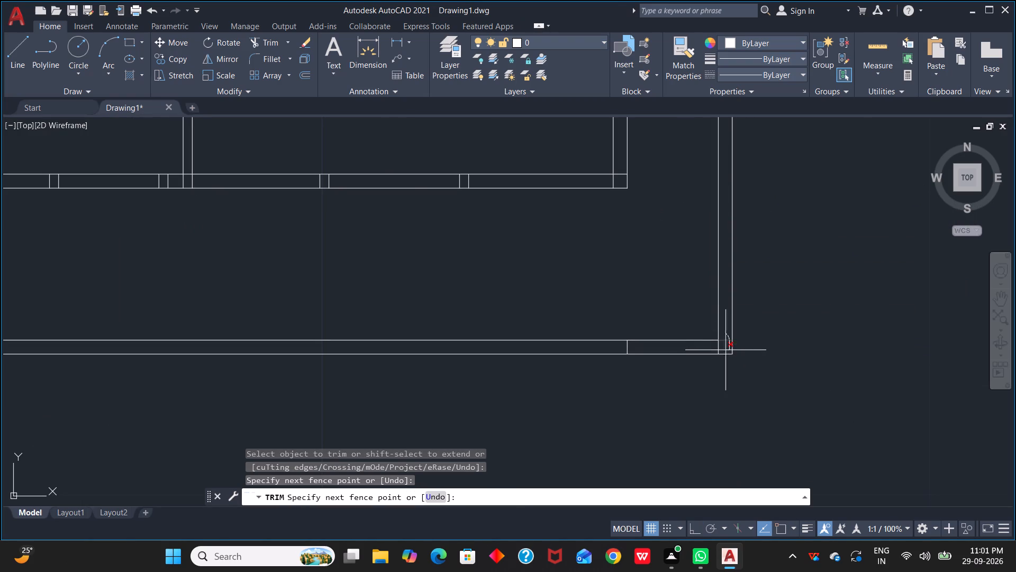
left_click_drag(724, 350, 709, 348)
left_click_drag(607, 347, 636, 348)
Trim the overlapping lines and cross stubs inside the plot wall around its lower-left corner.
scroll(682, 209, "down", 1)
middle_click_drag(622, 237, 862, 222)
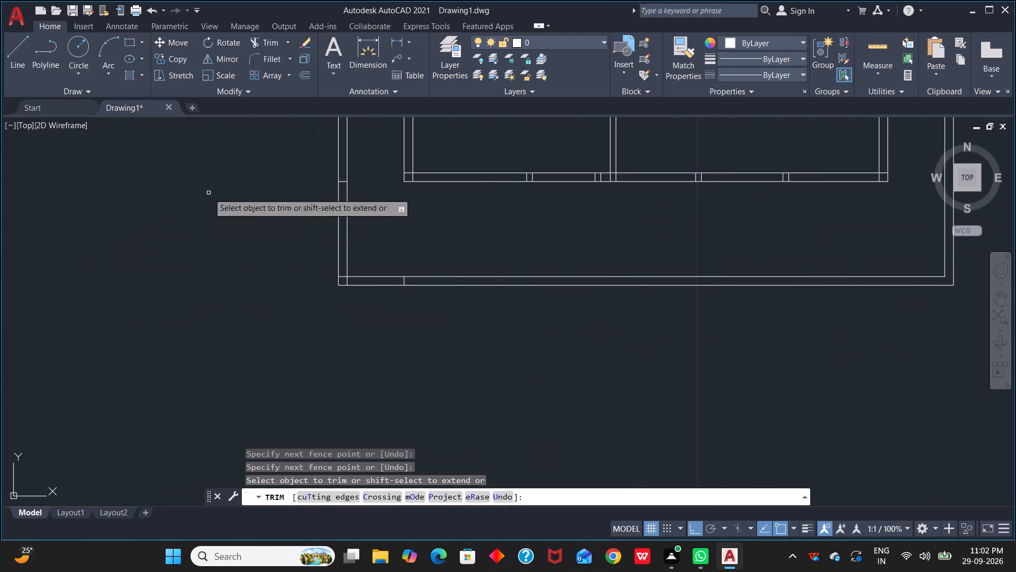
scroll(297, 179, "up", 1)
left_click_drag(371, 175, 369, 181)
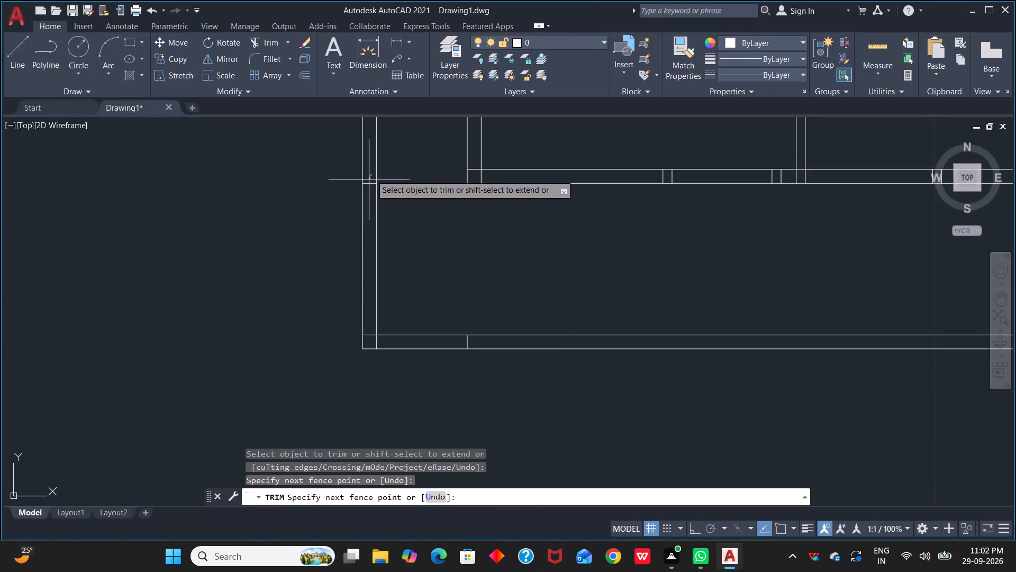
left_click_drag(369, 181, 369, 196)
left_click_drag(367, 327, 370, 345)
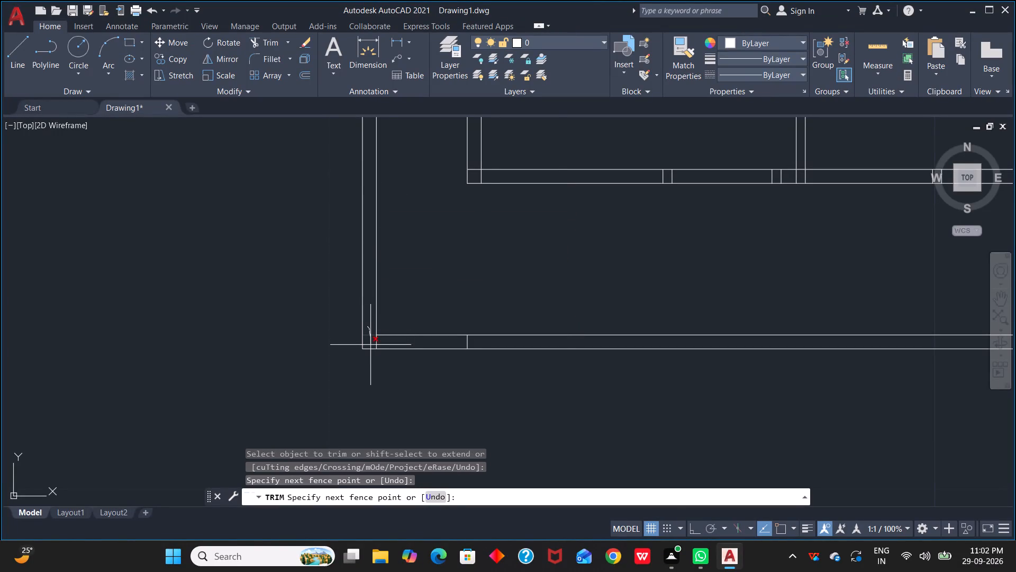
left_click_drag(370, 345, 481, 342)
Trim the vertical line stubs crossing the building's top wall, from its left corner past the partition before the right corner.
scroll(518, 248, "down", 3)
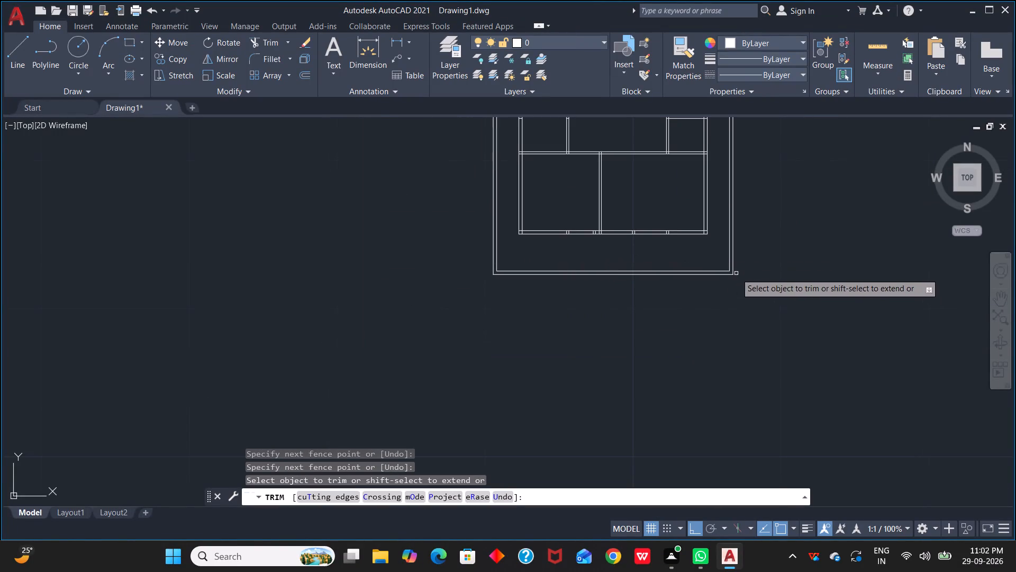
middle_click_drag(768, 230, 813, 328)
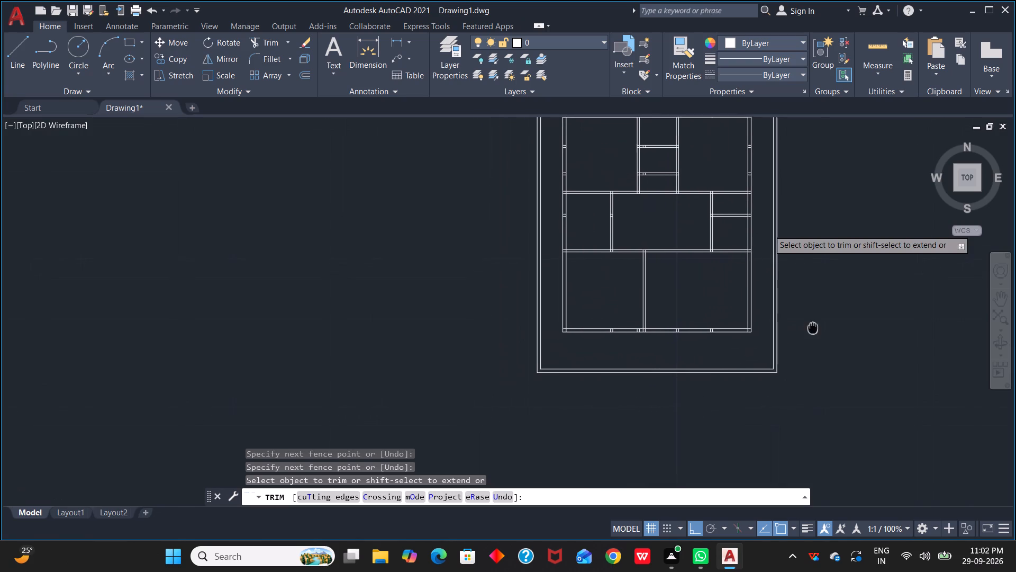
middle_click_drag(813, 328, 817, 326)
middle_click_drag(571, 158, 645, 232)
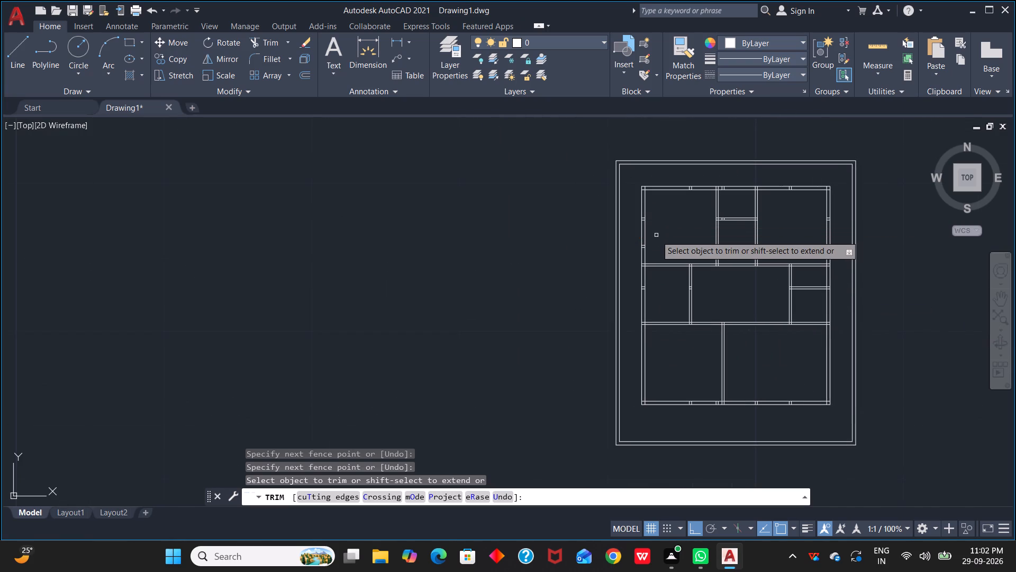
scroll(656, 236, "up", 2)
middle_click_drag(645, 190, 484, 203)
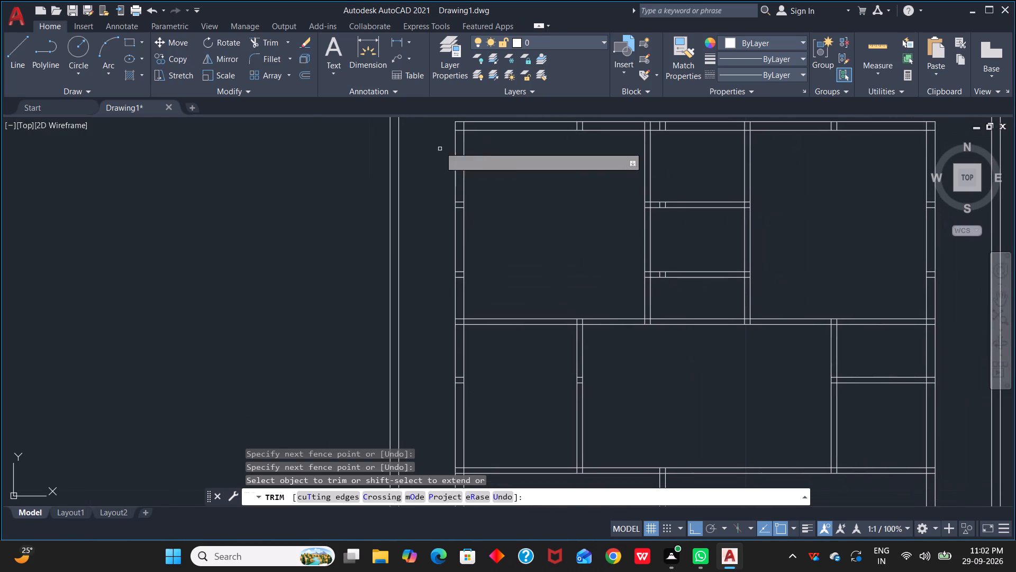
scroll(520, 142, "up", 1)
middle_click_drag(526, 169, 325, 255)
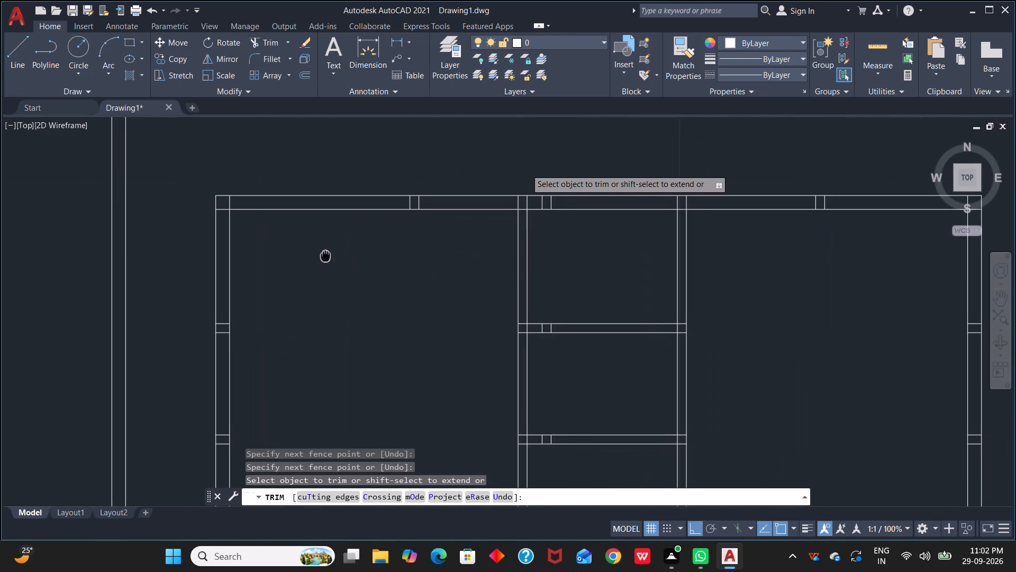
middle_click_drag(325, 255, 323, 255)
left_click_drag(222, 202, 278, 204)
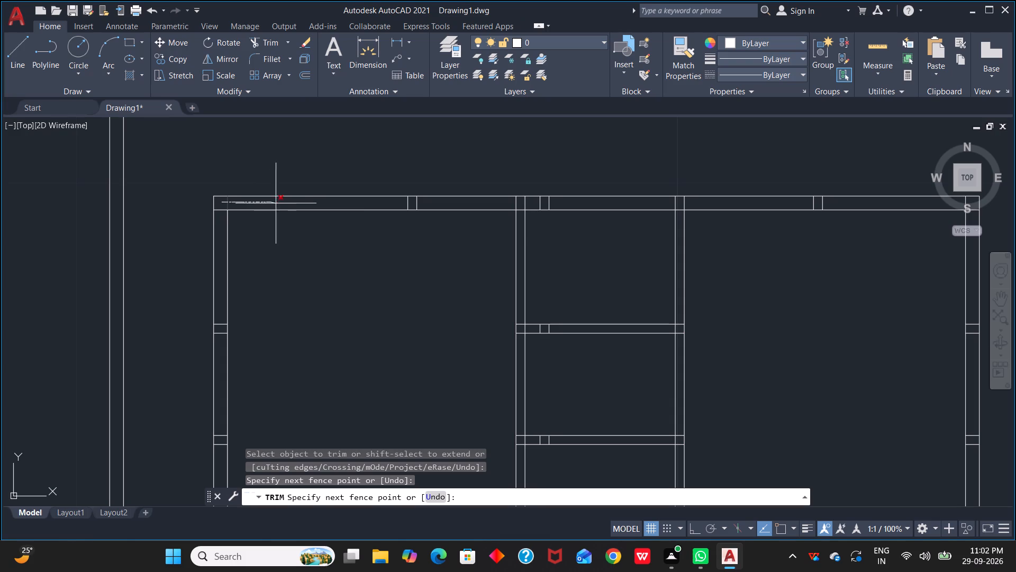
left_click_drag(278, 204, 521, 207)
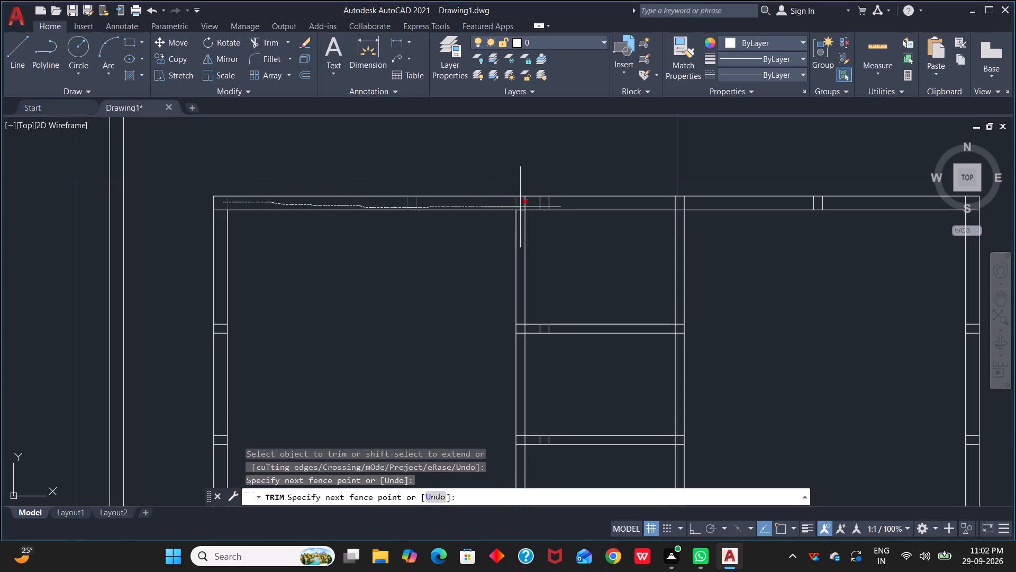
left_click_drag(521, 207, 683, 203)
left_click_drag(683, 203, 842, 201)
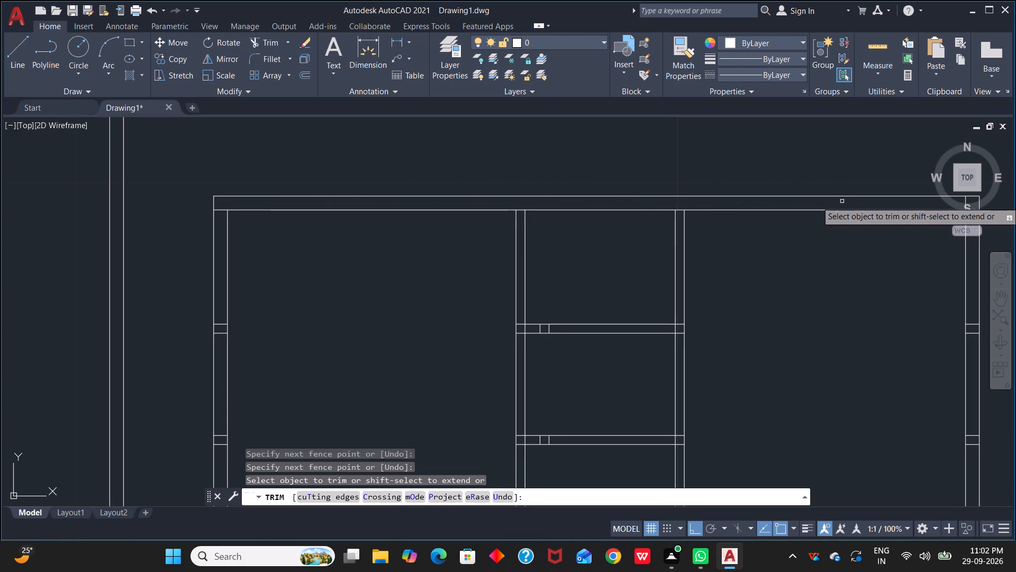
Trim the top wall's inner line between the faces of both upper vertical partitions to open the two wall junctions.
scroll(493, 210, "up", 2)
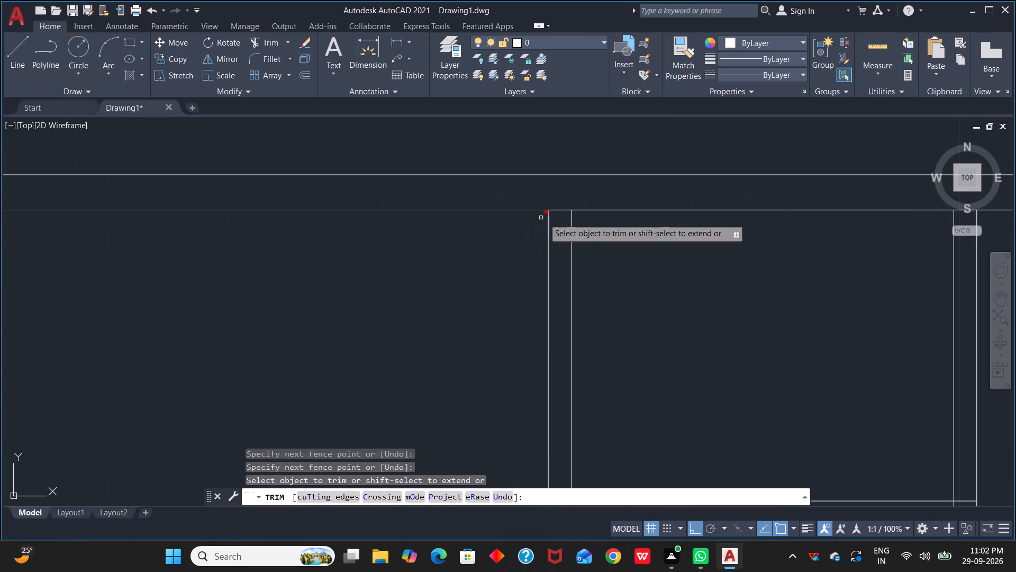
left_click_drag(560, 199, 560, 230)
scroll(663, 237, "down", 1)
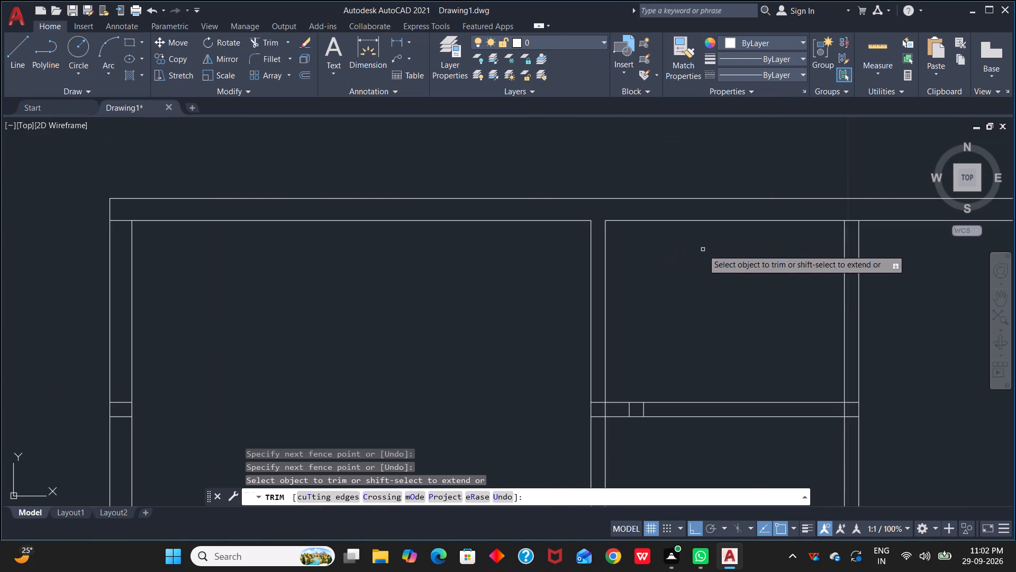
middle_click_drag(702, 251, 533, 255)
left_click_drag(682, 220, 683, 224)
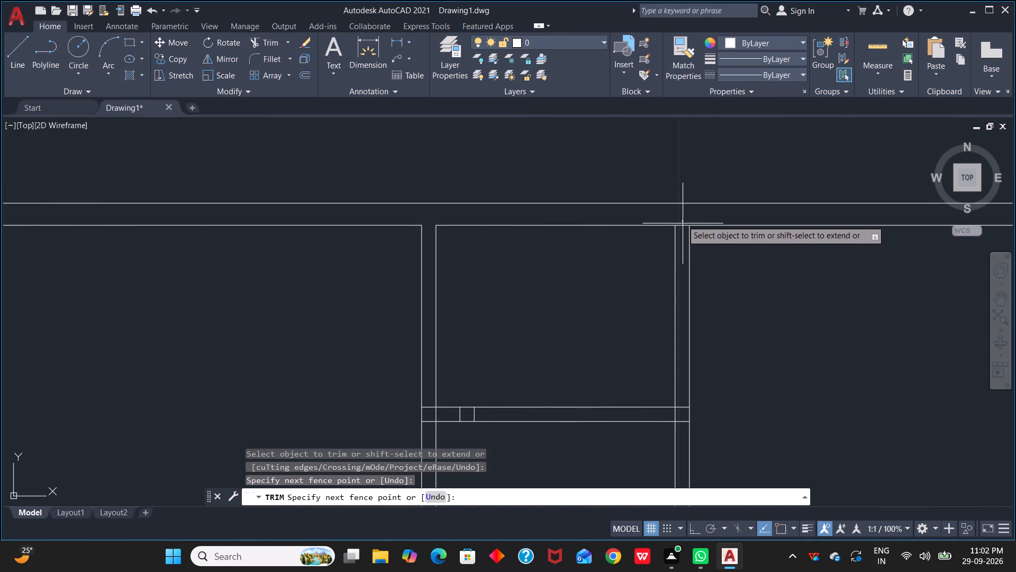
left_click_drag(683, 224, 685, 242)
Trim the overlaps and cross stubs inside the building's right wall, from its upper corner down to the middle horizontal wall junction.
scroll(751, 242, "down", 1)
middle_click_drag(751, 243, 527, 262)
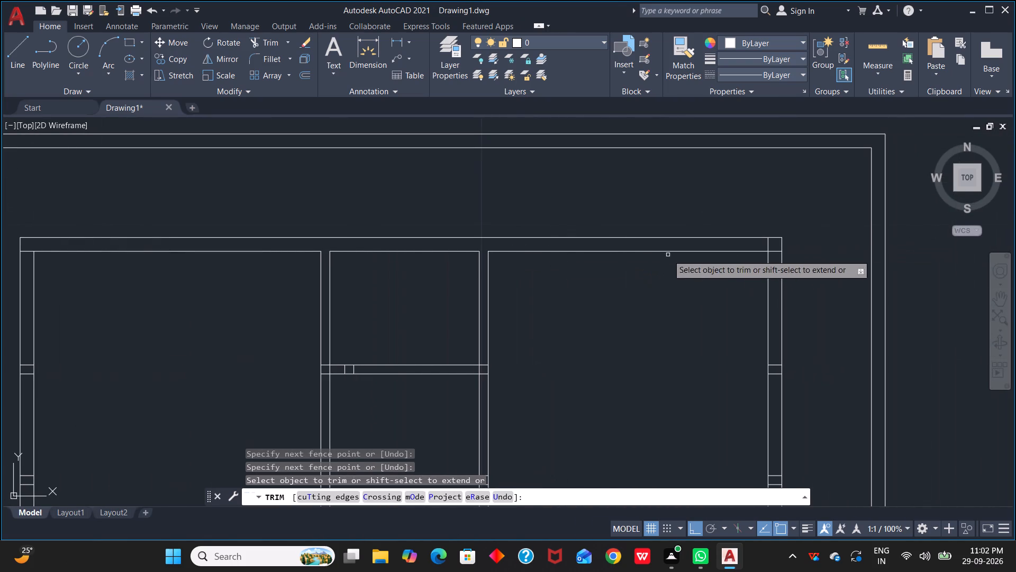
left_click_drag(757, 246, 768, 246)
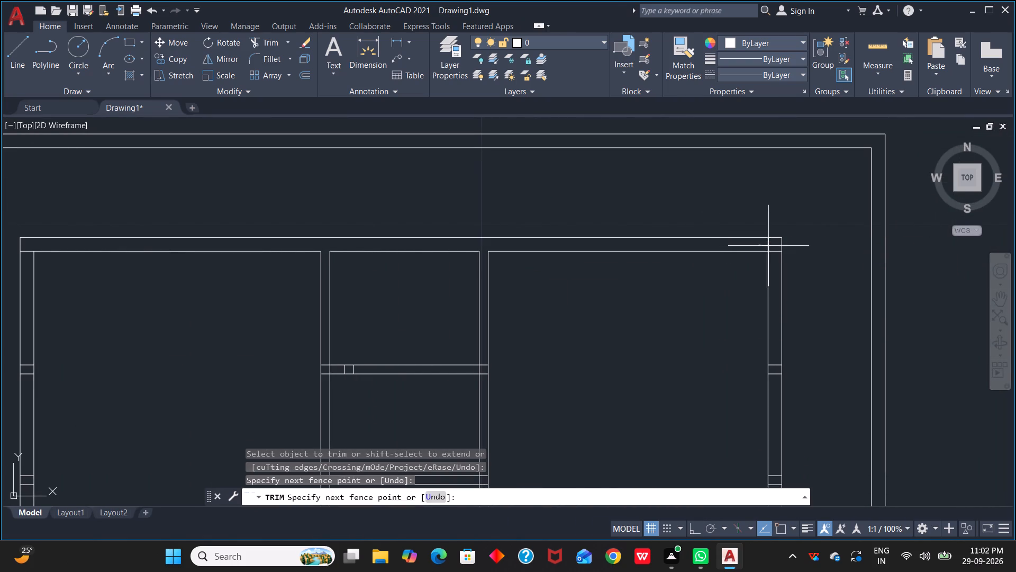
left_click_drag(768, 246, 776, 269)
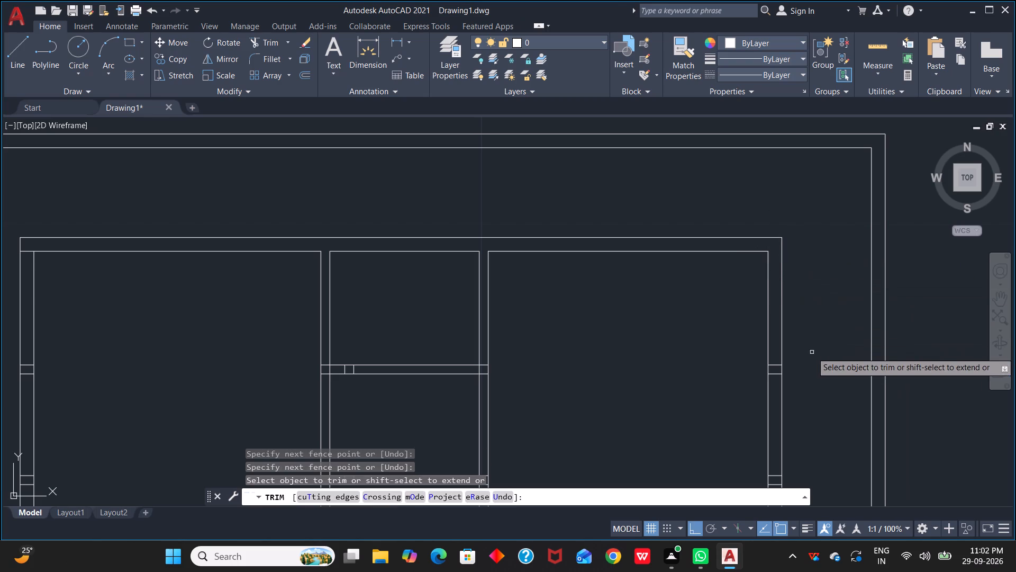
left_click_drag(774, 354, 774, 385)
middle_click_drag(775, 387, 749, 201)
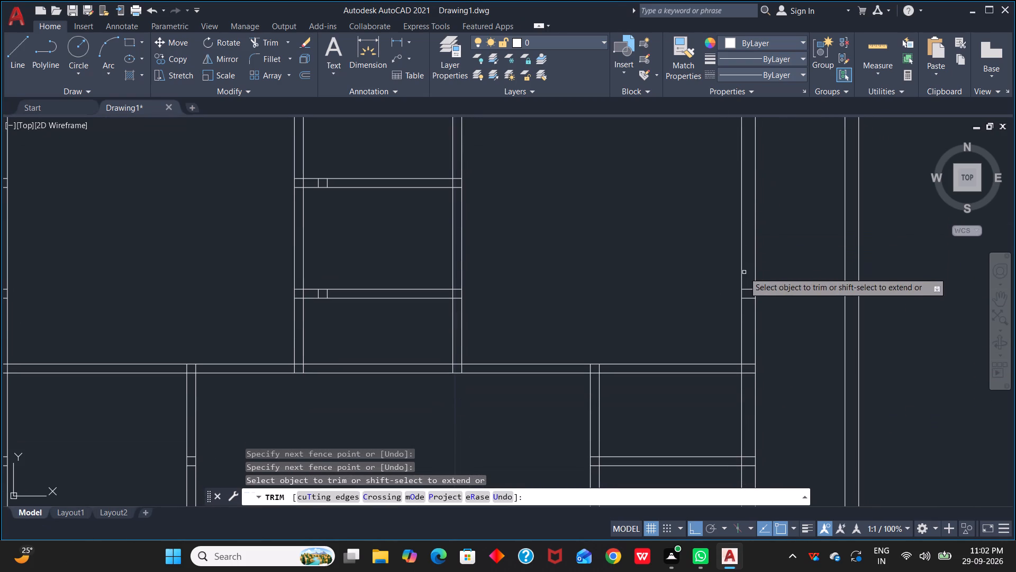
left_click_drag(747, 277, 748, 311)
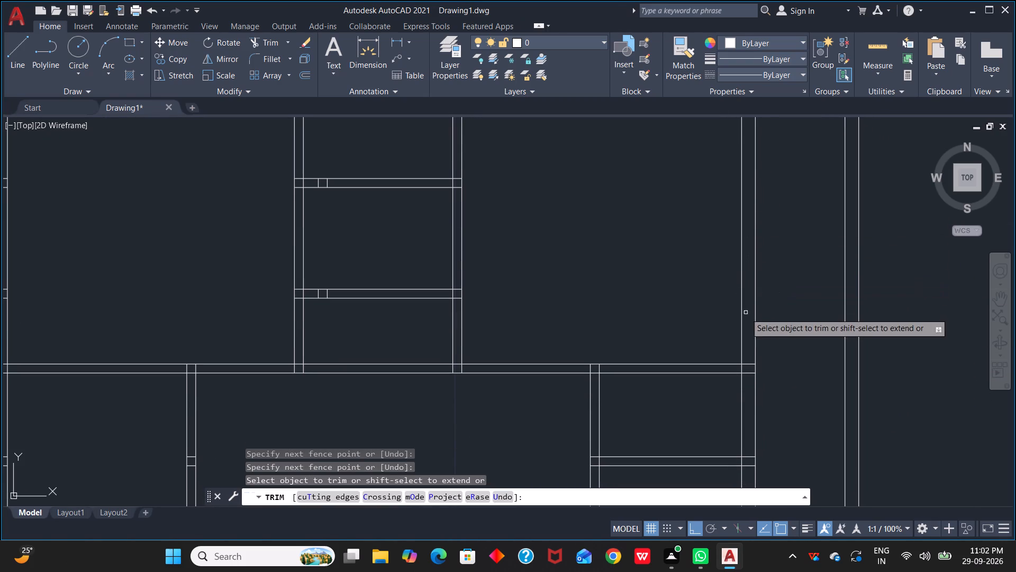
left_click_drag(749, 354, 749, 379)
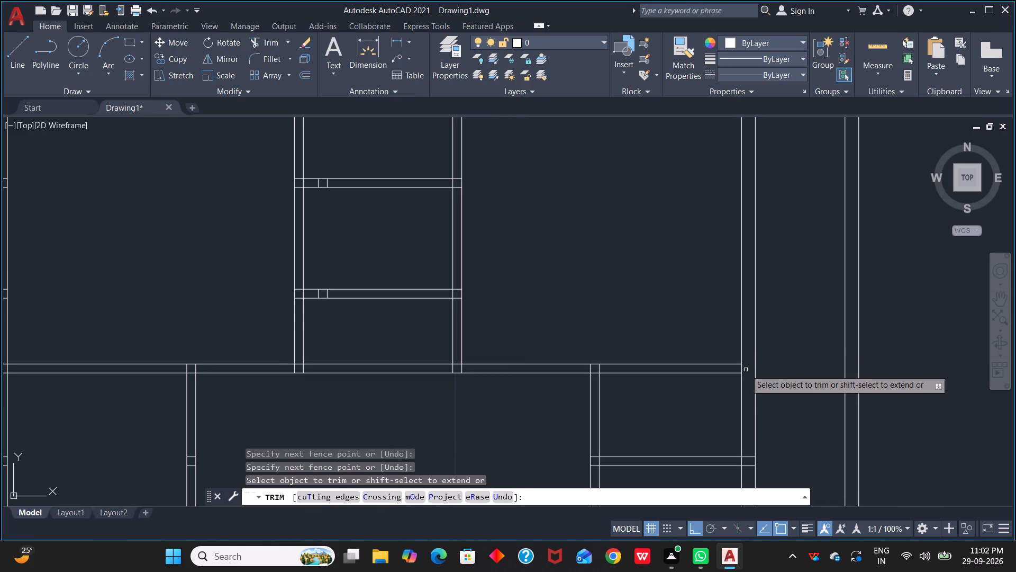
left_click_drag(749, 368, 736, 367)
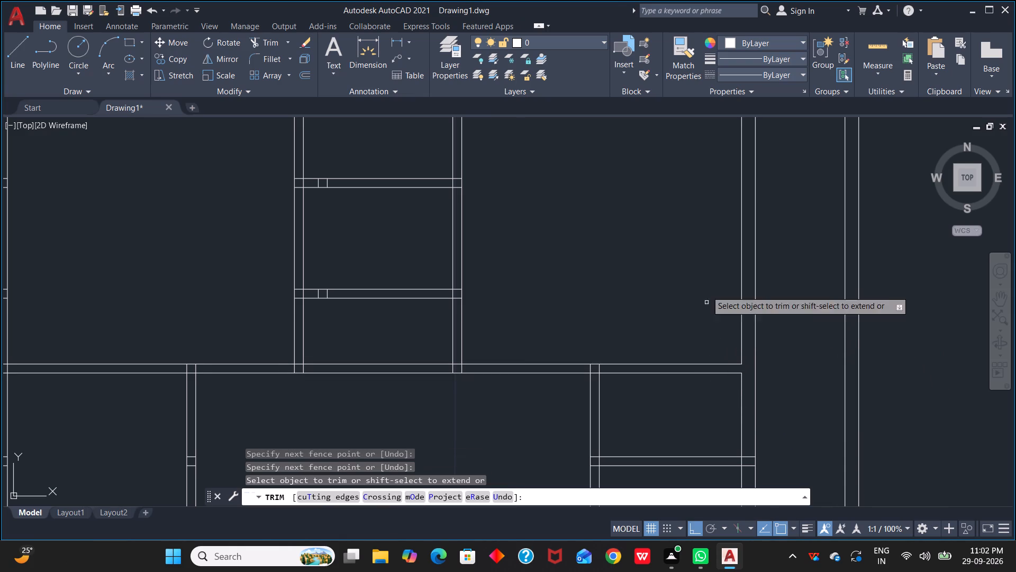
Trim the upper cross wall between the two vertical partitions, removing its inner stubs and the overlapping lines at both ends.
scroll(538, 203, "down", 1)
middle_click_drag(538, 203, 702, 262)
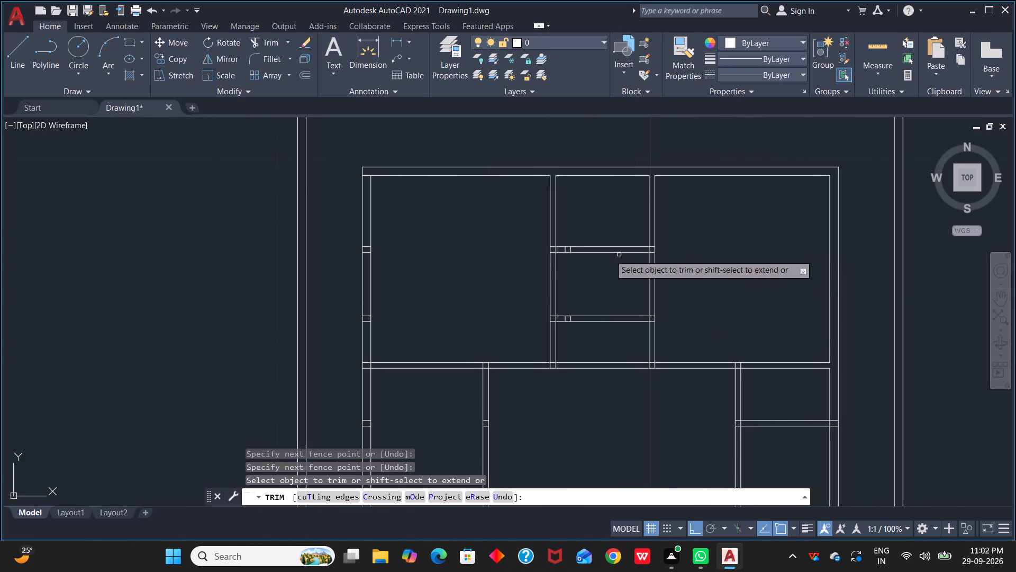
scroll(528, 228, "up", 1)
scroll(566, 260, "up", 2)
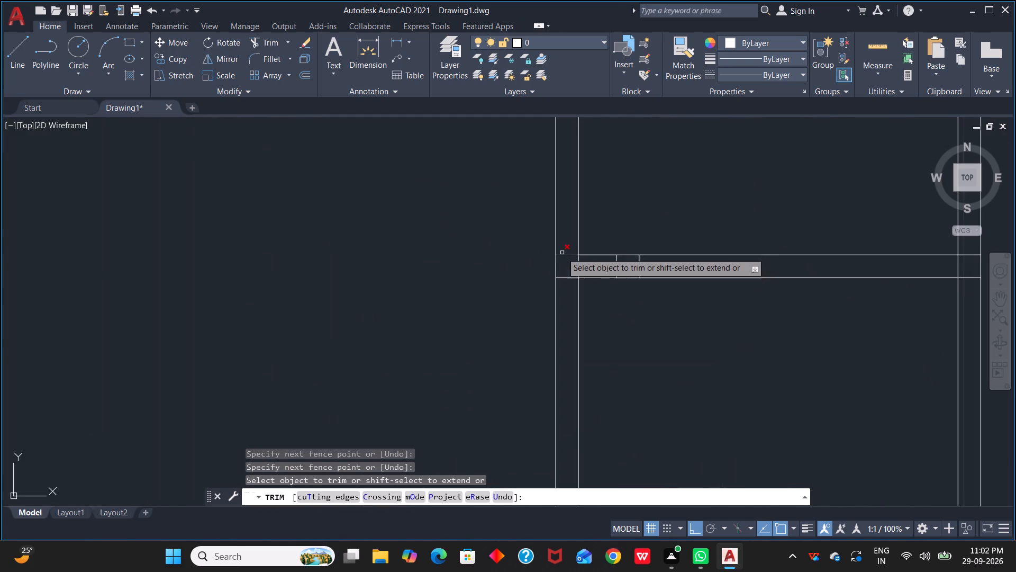
left_click_drag(566, 246, 570, 270)
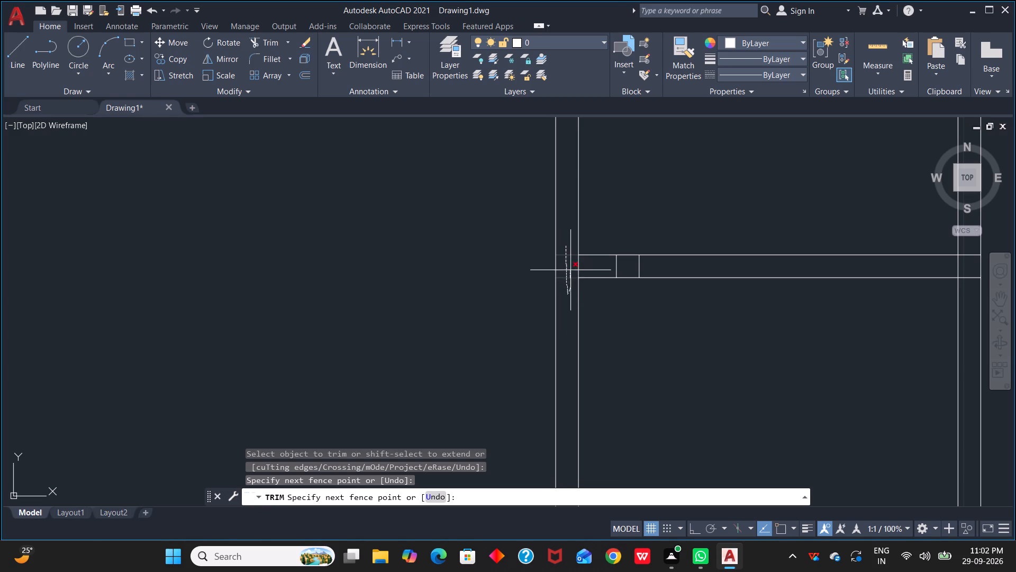
left_click_drag(570, 270, 665, 261)
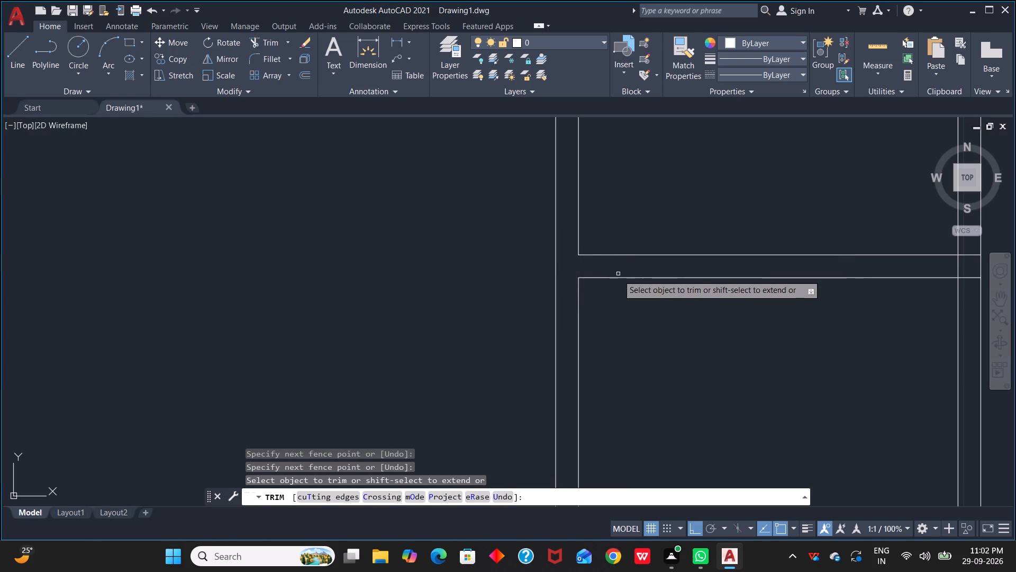
scroll(626, 301, "down", 2)
middle_click_drag(714, 320, 624, 314)
scroll(645, 266, "up", 1)
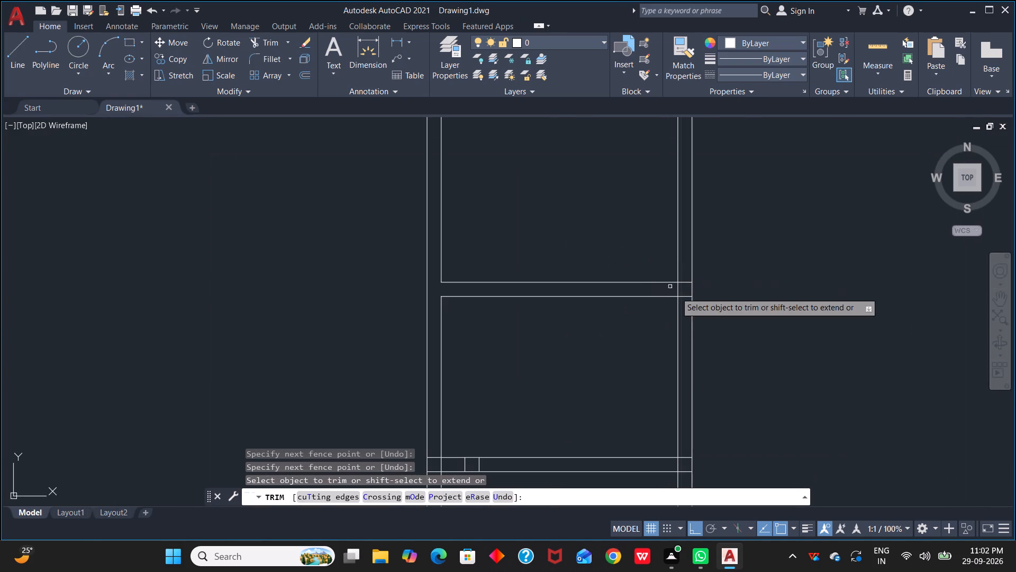
middle_click_drag(685, 309, 687, 294)
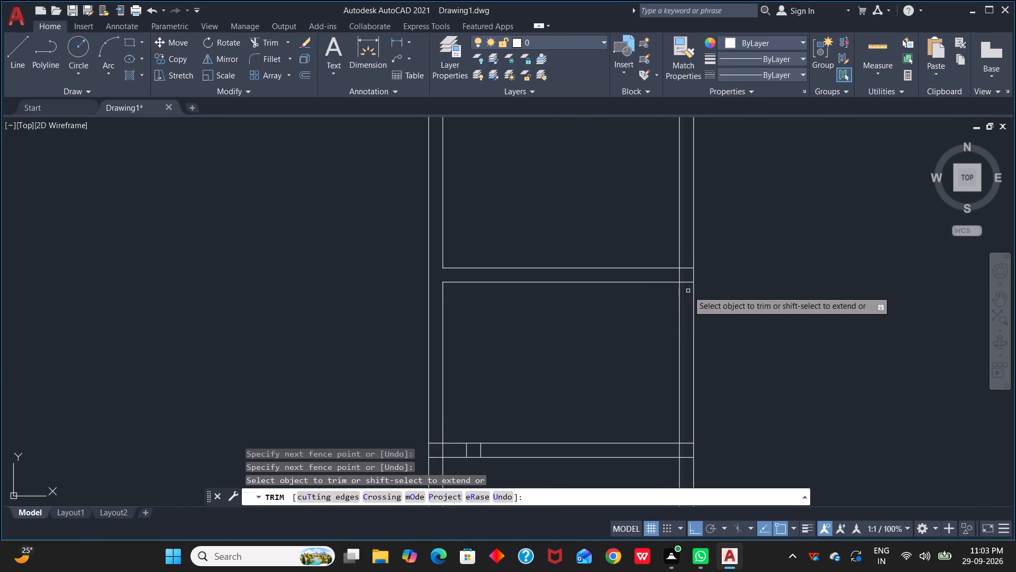
left_click_drag(685, 289, 673, 278)
Trim the lower cross wall between the two vertical partitions, removing its inner stubs and the overlapping lines at both ends.
middle_click_drag(683, 343, 701, 220)
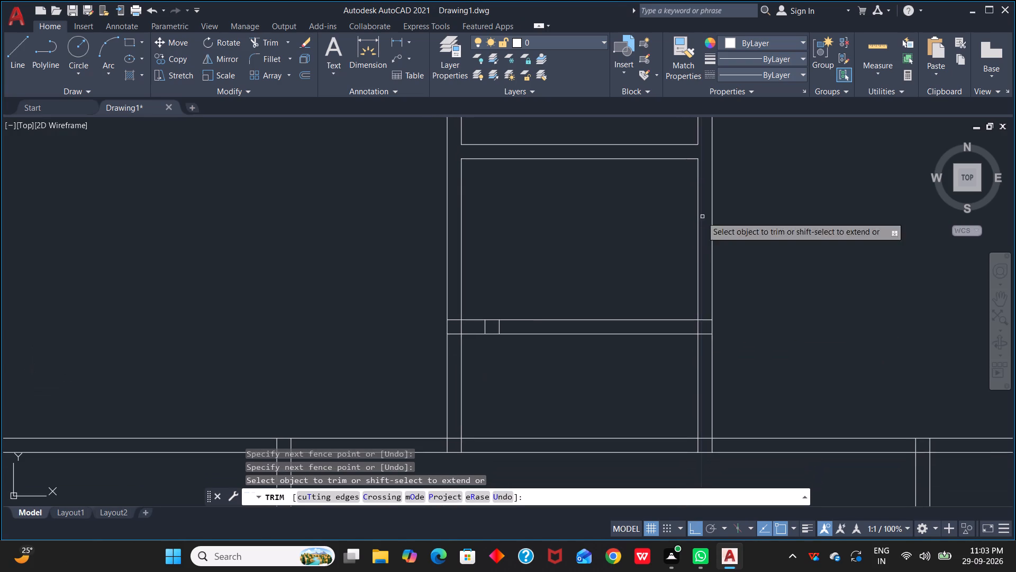
left_click_drag(455, 306, 455, 330)
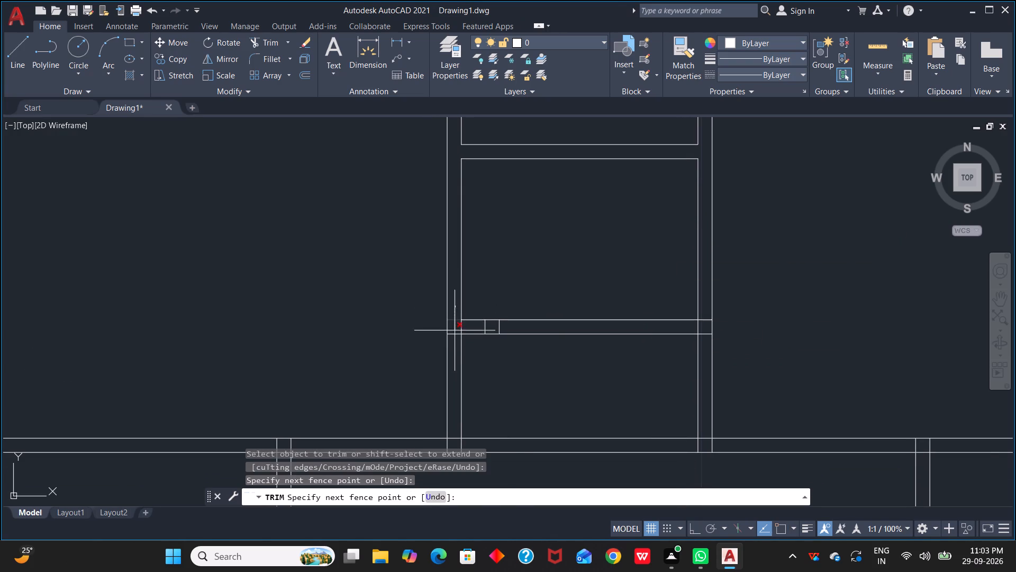
left_click_drag(455, 330, 530, 326)
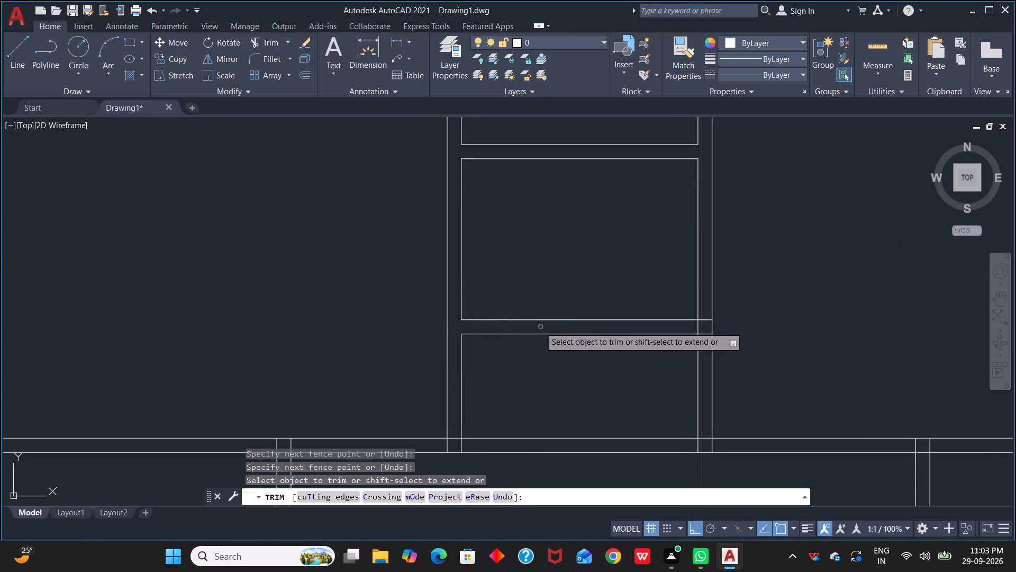
left_click_drag(687, 327, 704, 318)
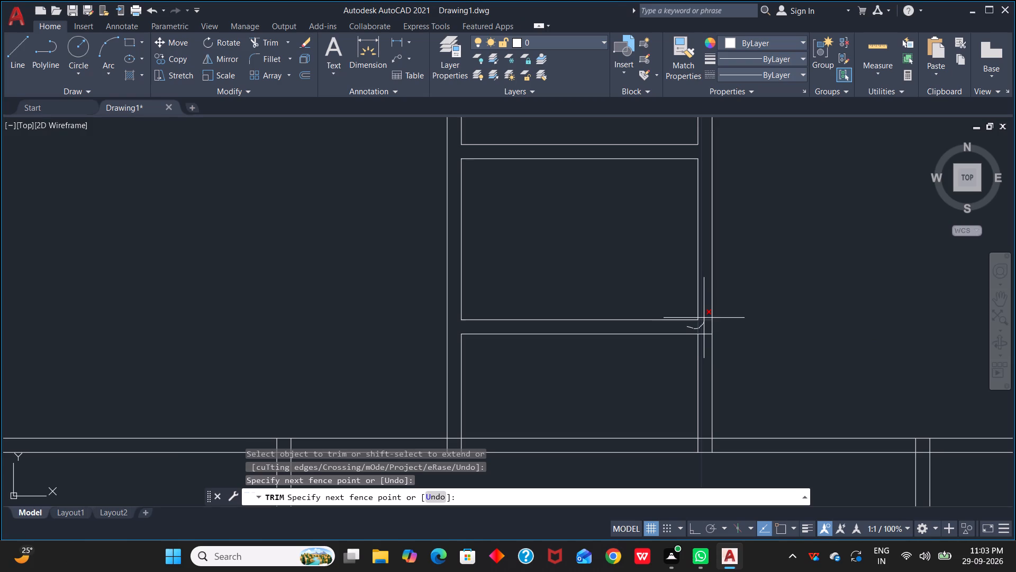
left_click_drag(704, 318, 707, 342)
Trim the overlaps and cross stubs inside the building's left wall, from its upper corner down to the middle horizontal wall junction.
scroll(759, 327, "down", 1)
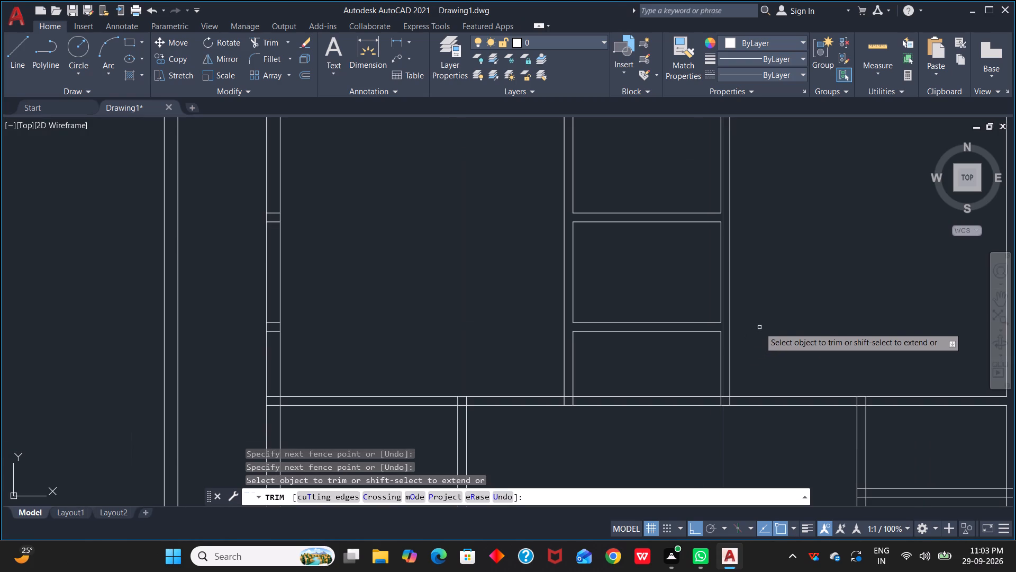
middle_click_drag(342, 233, 394, 248)
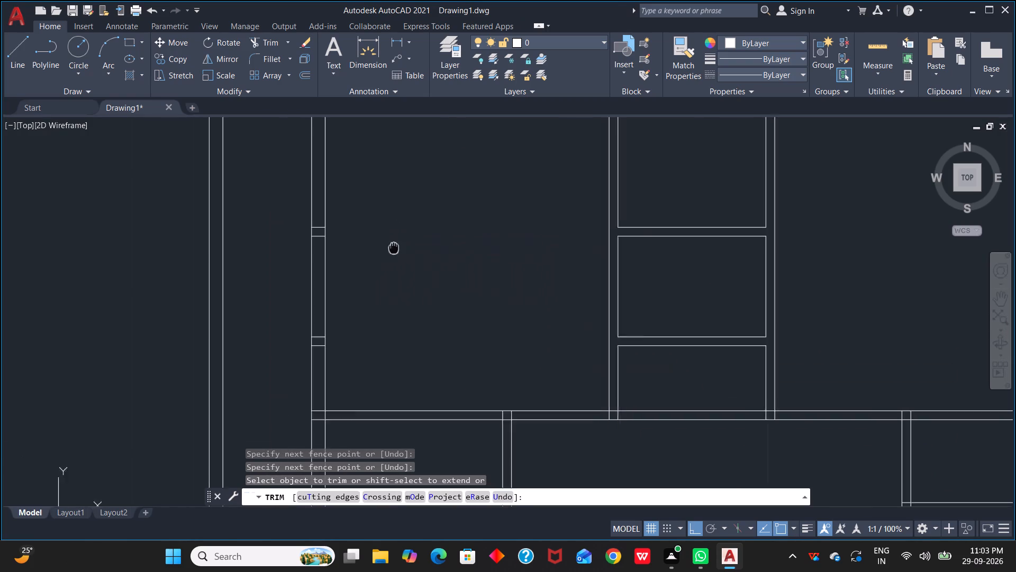
middle_click_drag(394, 248, 624, 244)
scroll(625, 243, "down", 2)
scroll(590, 218, "up", 2)
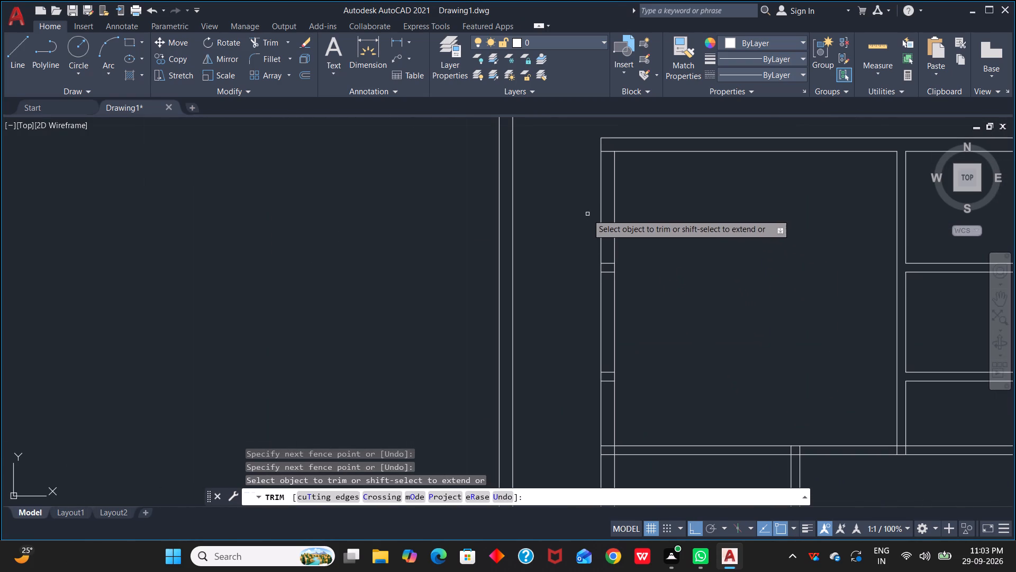
left_click_drag(610, 147, 606, 173)
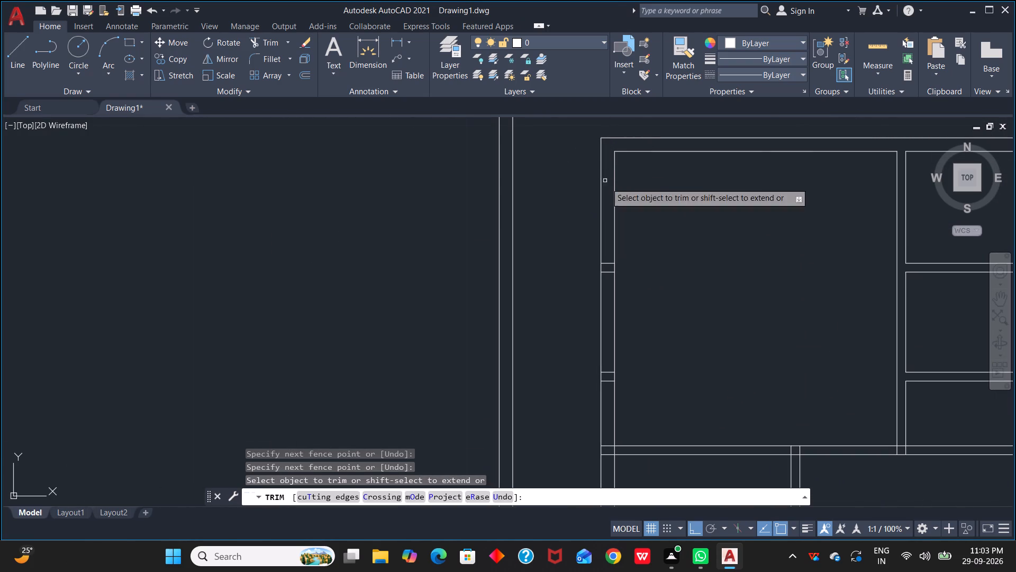
left_click_drag(609, 253, 610, 291)
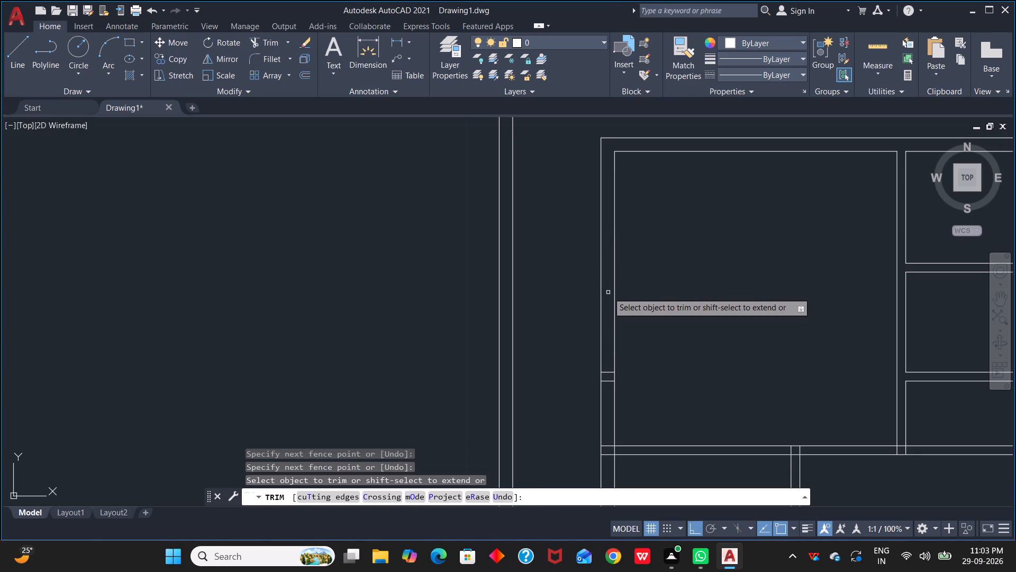
middle_click_drag(608, 292, 607, 161)
left_click_drag(607, 225, 610, 265)
left_click_drag(607, 305, 609, 330)
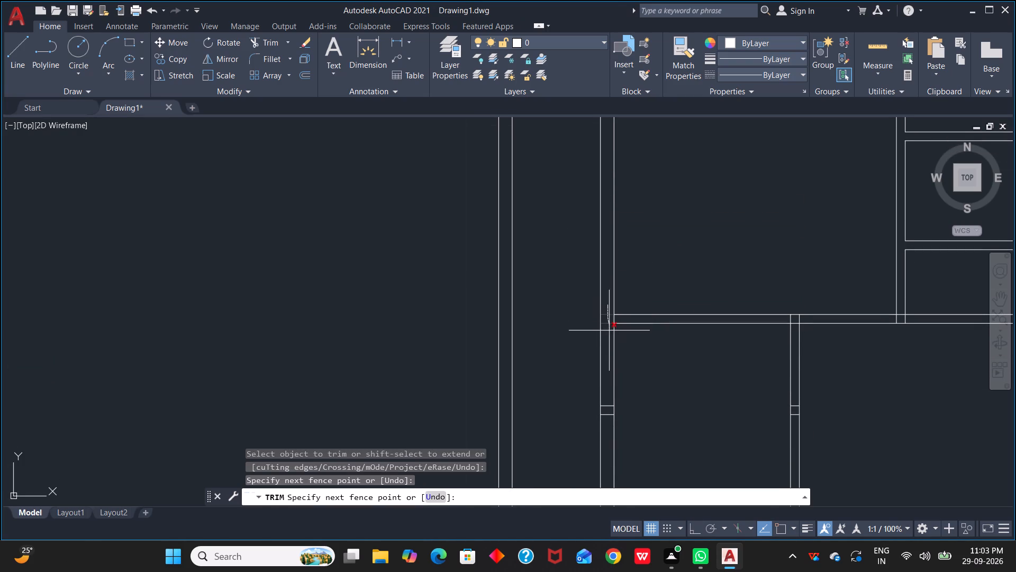
left_click_drag(609, 330, 619, 318)
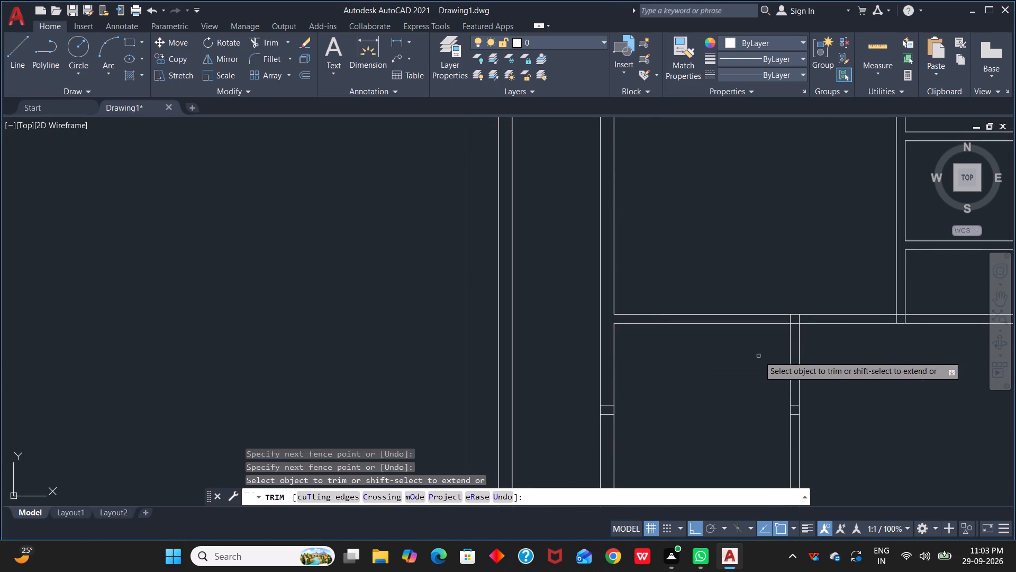
Trim the overlapping lines where the middle horizontal wall meets the left room's partition below and the two upper vertical partitions.
middle_click_drag(805, 285, 682, 275)
scroll(673, 278, "up", 2)
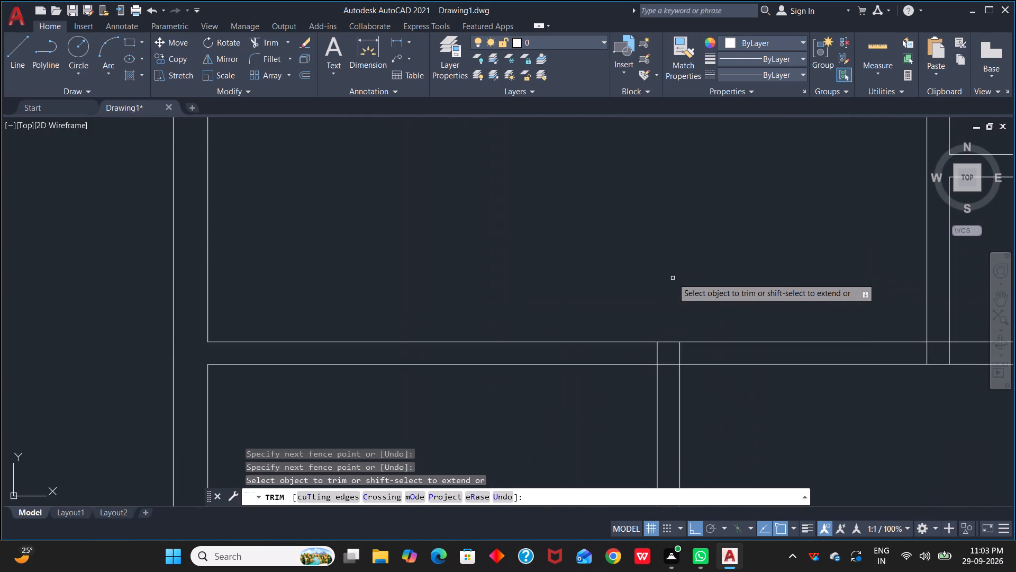
left_click_drag(640, 356, 669, 364)
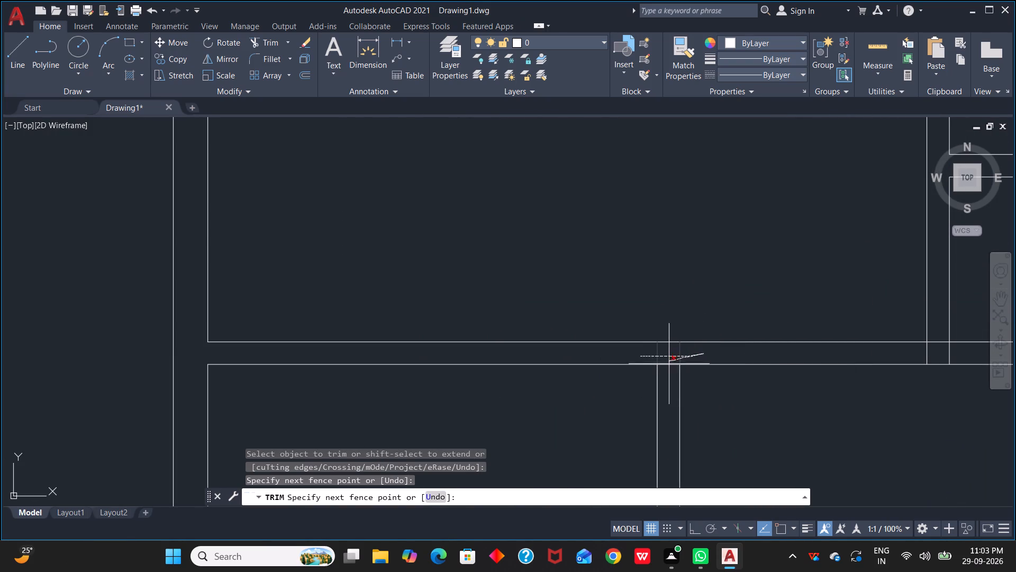
left_click_drag(669, 364, 667, 371)
middle_click_drag(714, 354, 420, 303)
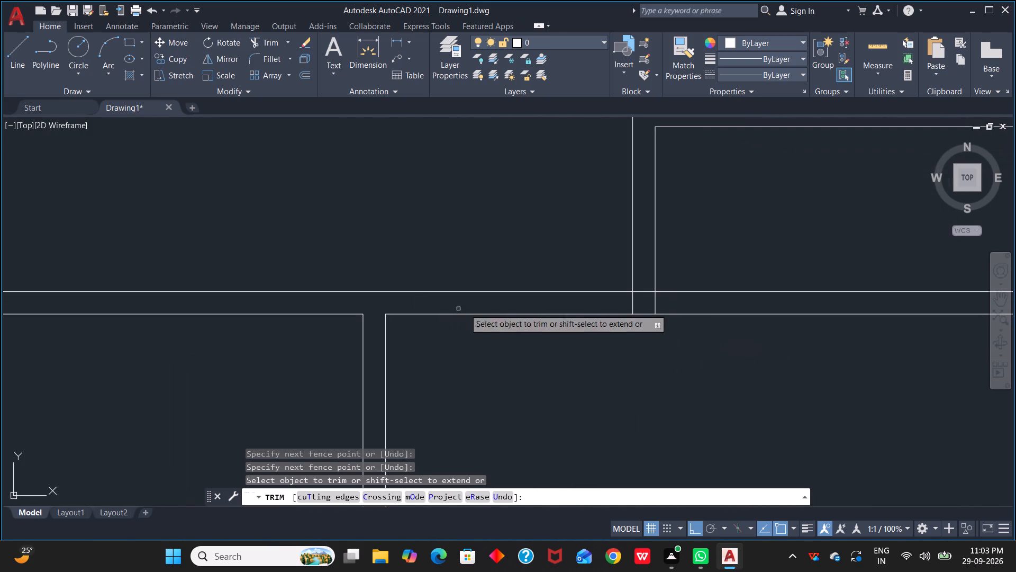
left_click_drag(605, 301, 637, 271)
scroll(719, 222, "down", 2)
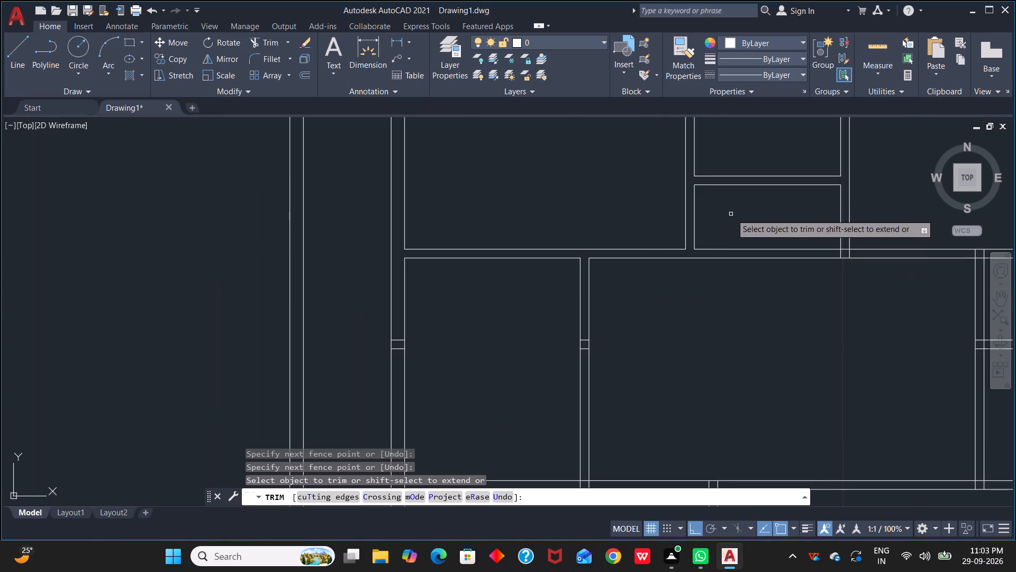
scroll(757, 212, "down", 1)
middle_click_drag(757, 212, 636, 271)
scroll(686, 310, "up", 2)
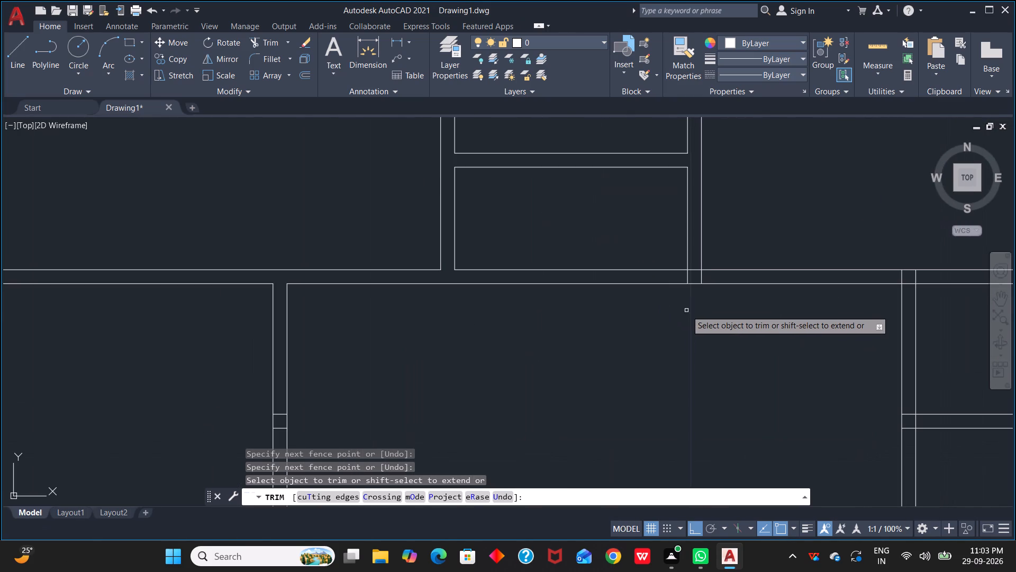
left_click_drag(678, 274, 696, 278)
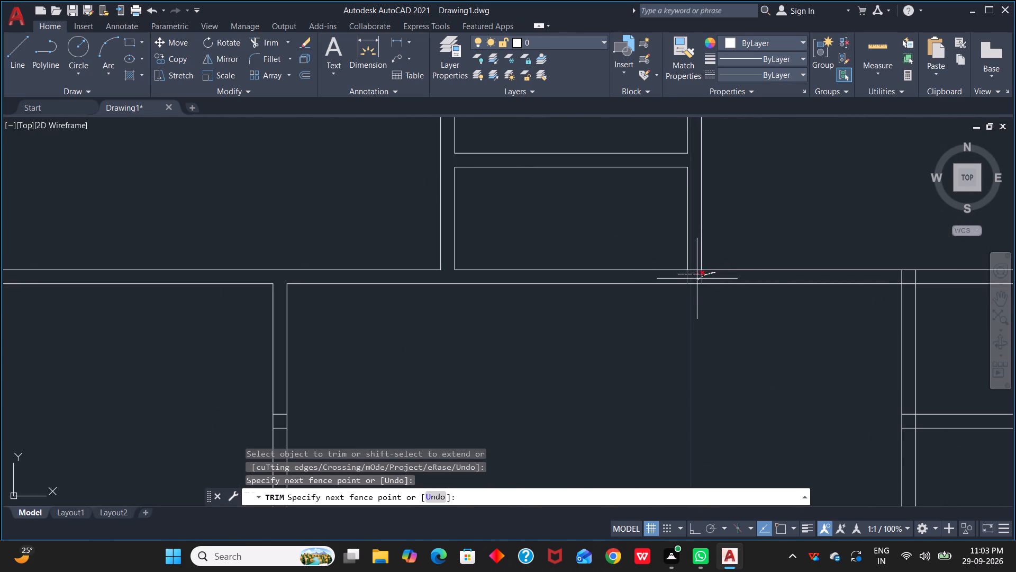
left_click_drag(696, 278, 694, 266)
scroll(732, 236, "down", 3)
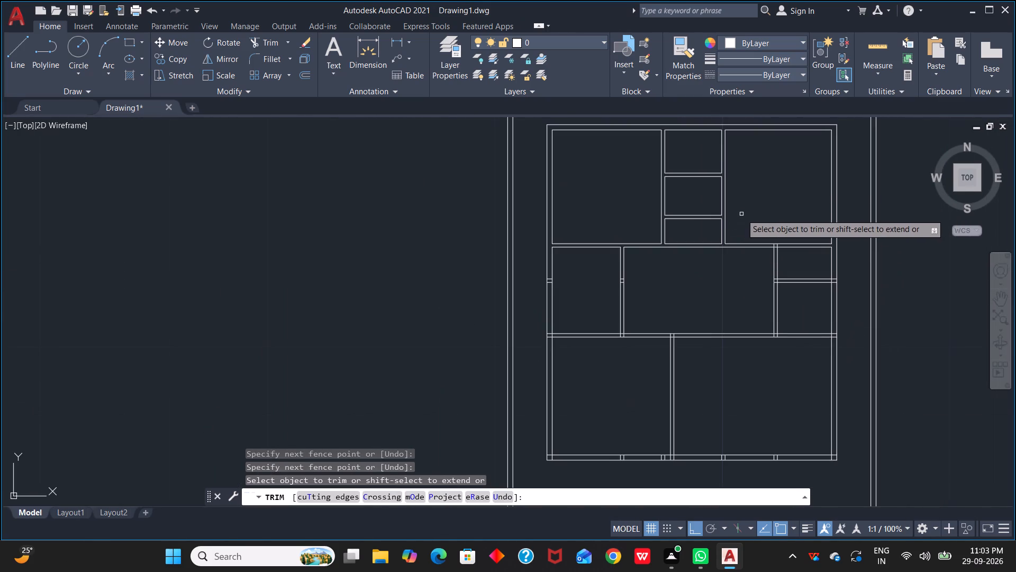
middle_click_drag(741, 214, 651, 250)
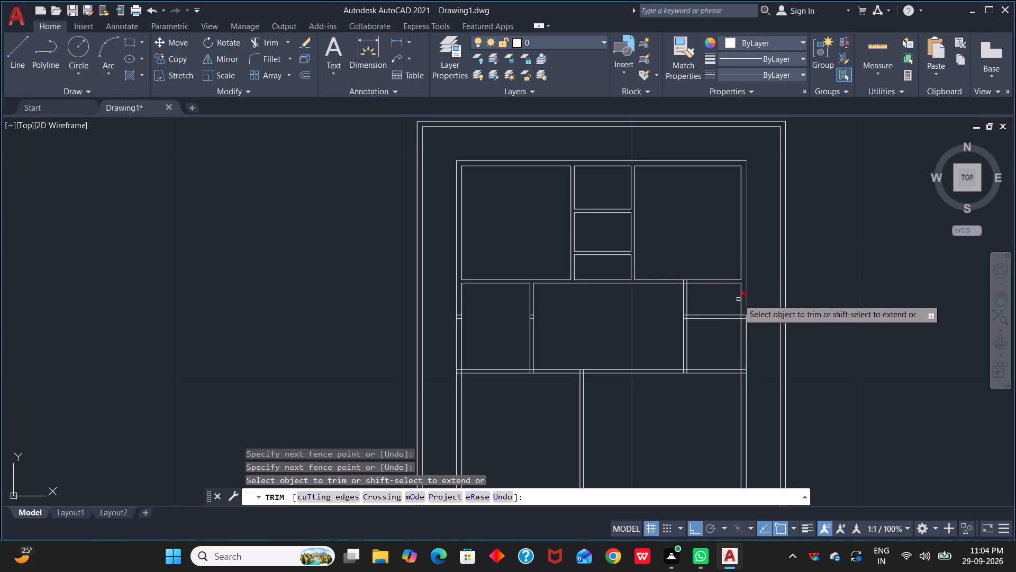
Trim the overlapping lines where the right room's vertical partition meets the middle horizontal wall.
scroll(690, 290, "up", 4)
left_click_drag(622, 228, 697, 234)
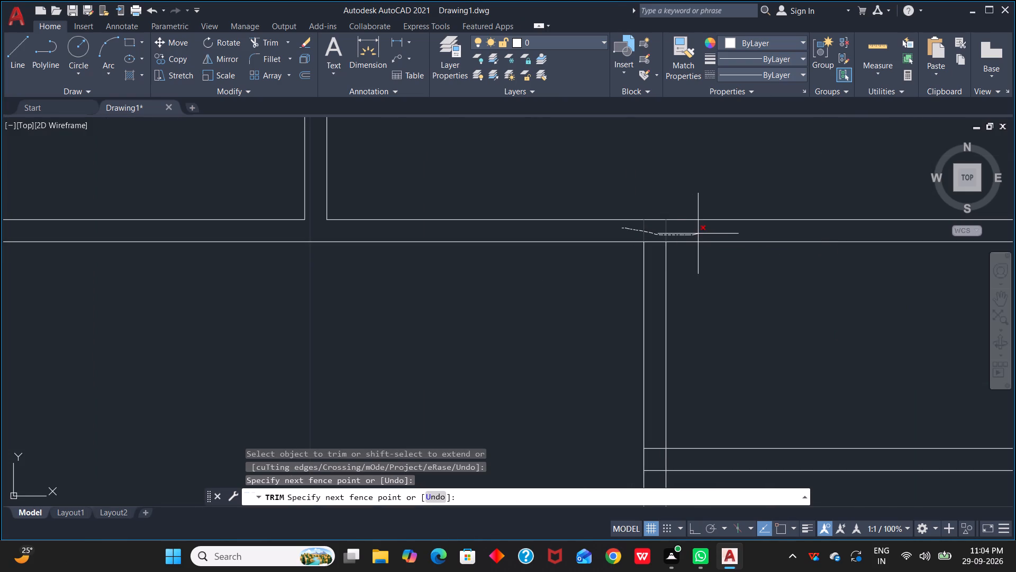
left_click_drag(697, 234, 659, 264)
scroll(833, 301, "down", 2)
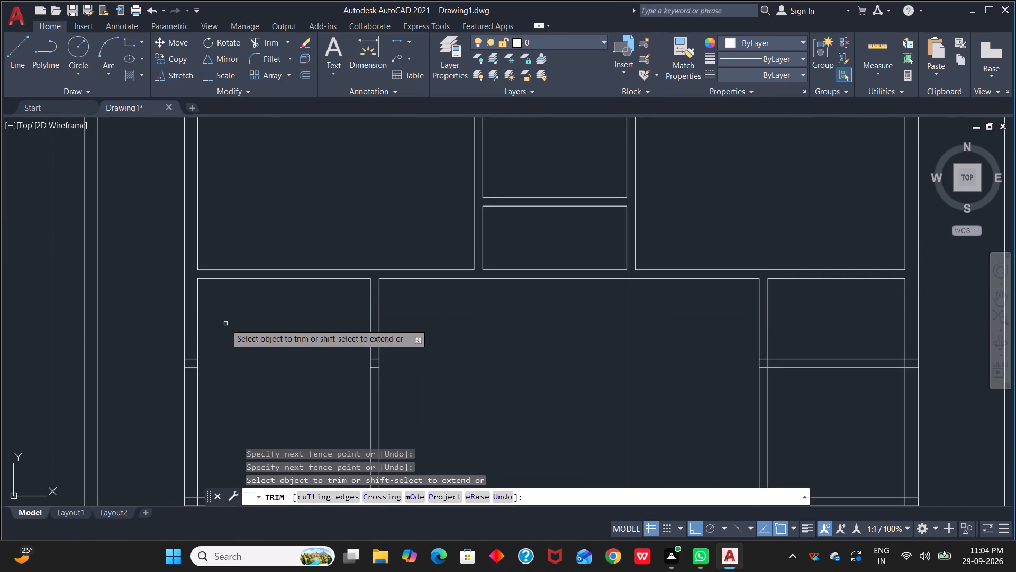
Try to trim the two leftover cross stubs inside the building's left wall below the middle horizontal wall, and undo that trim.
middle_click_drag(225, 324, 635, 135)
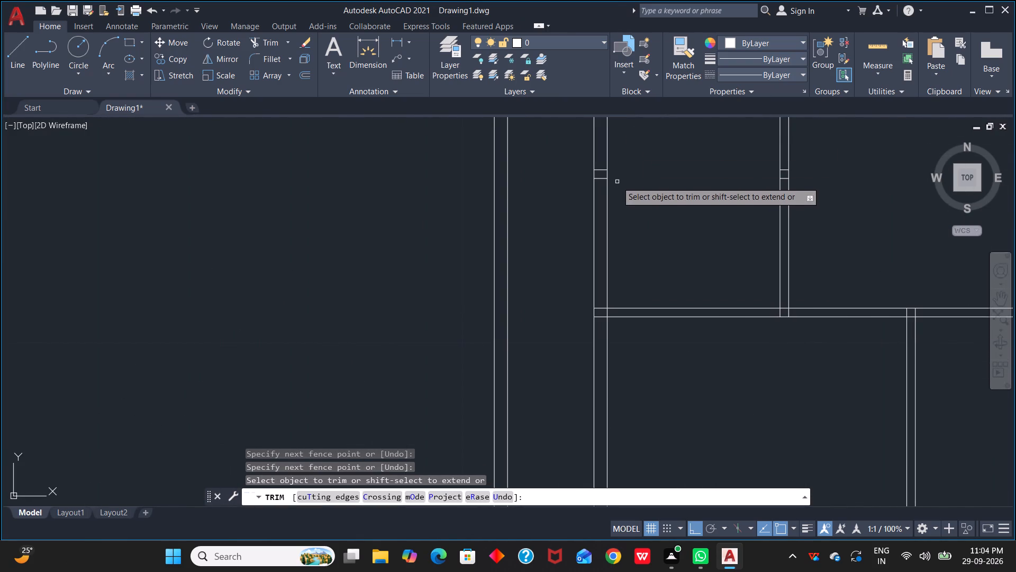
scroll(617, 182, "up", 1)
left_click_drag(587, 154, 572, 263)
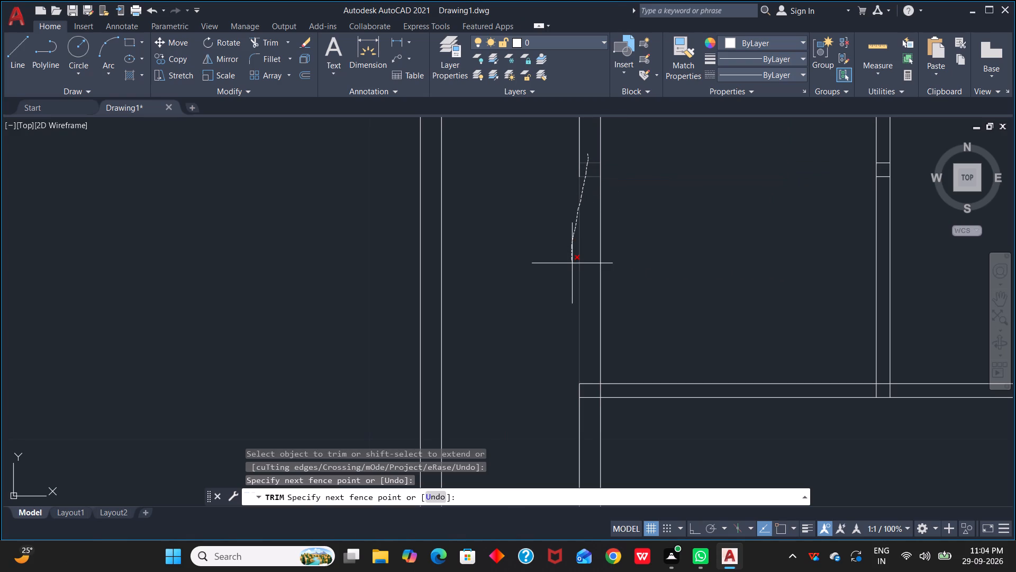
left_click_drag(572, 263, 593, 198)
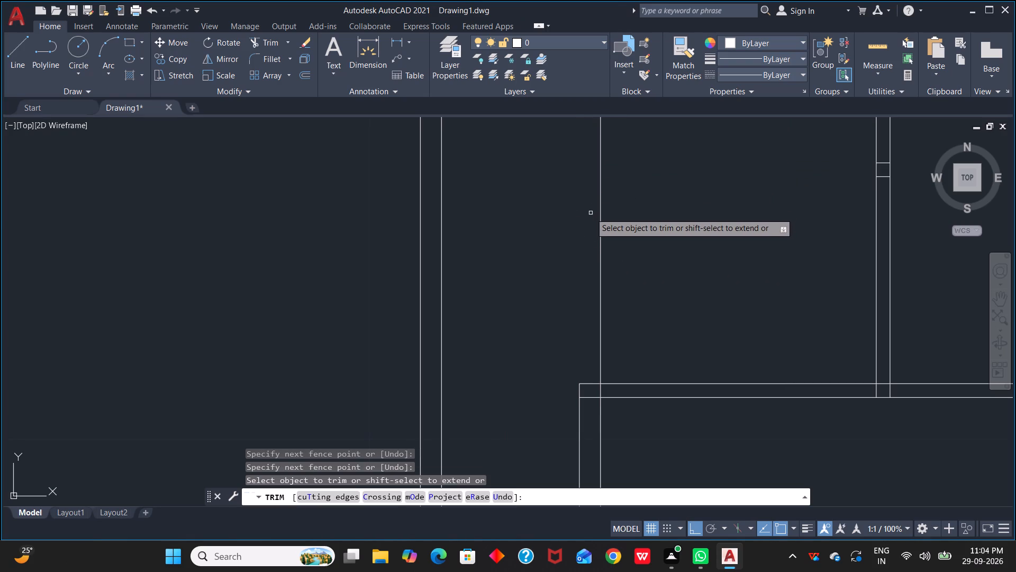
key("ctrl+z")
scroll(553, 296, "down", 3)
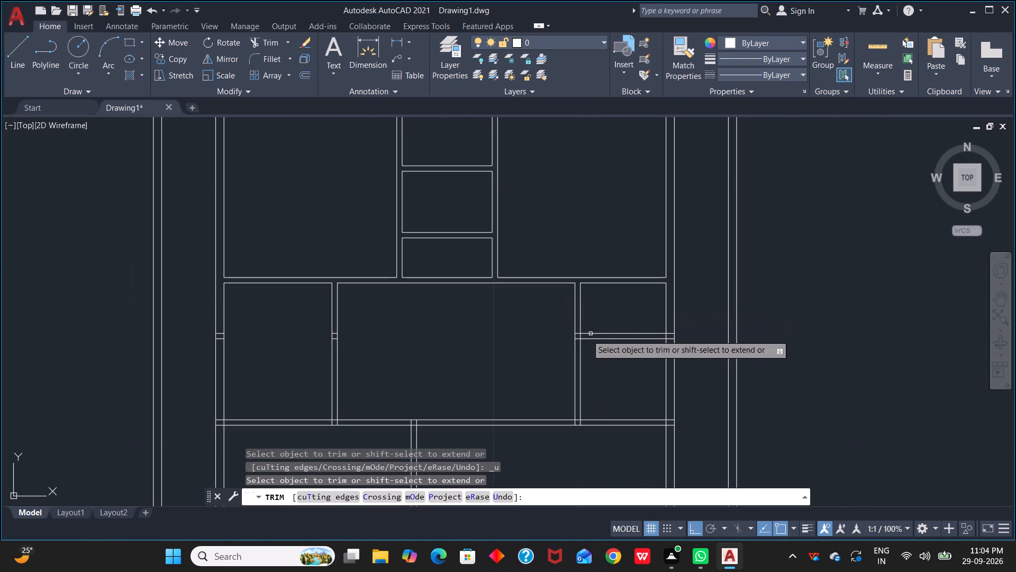
Trim the leftover pairs of cross stubs inside the building's left wall and inside the left room's vertical partition.
middle_click_drag(349, 327, 725, 258)
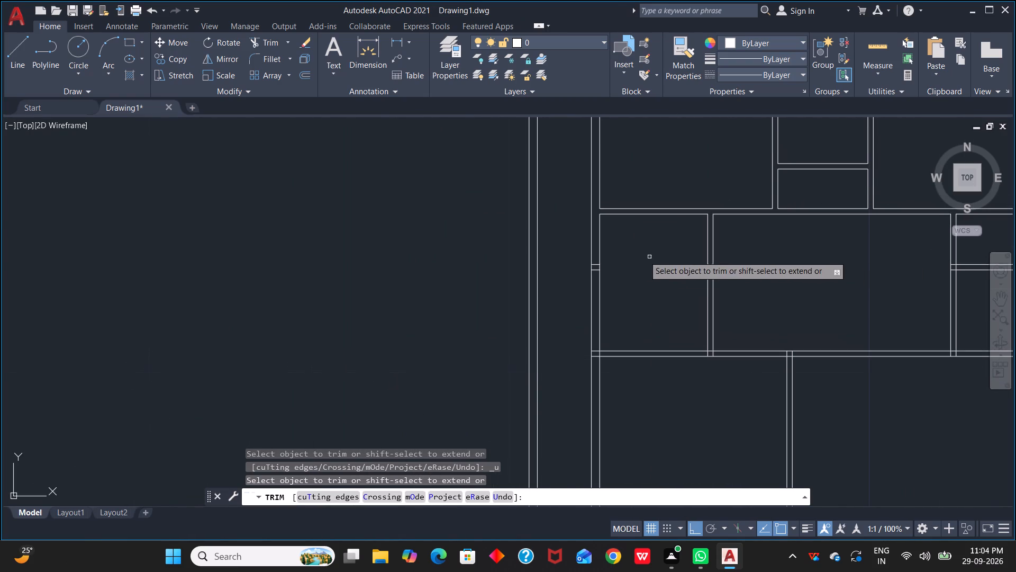
scroll(631, 254, "up", 3)
left_click_drag(477, 288, 477, 318)
left_click(477, 319)
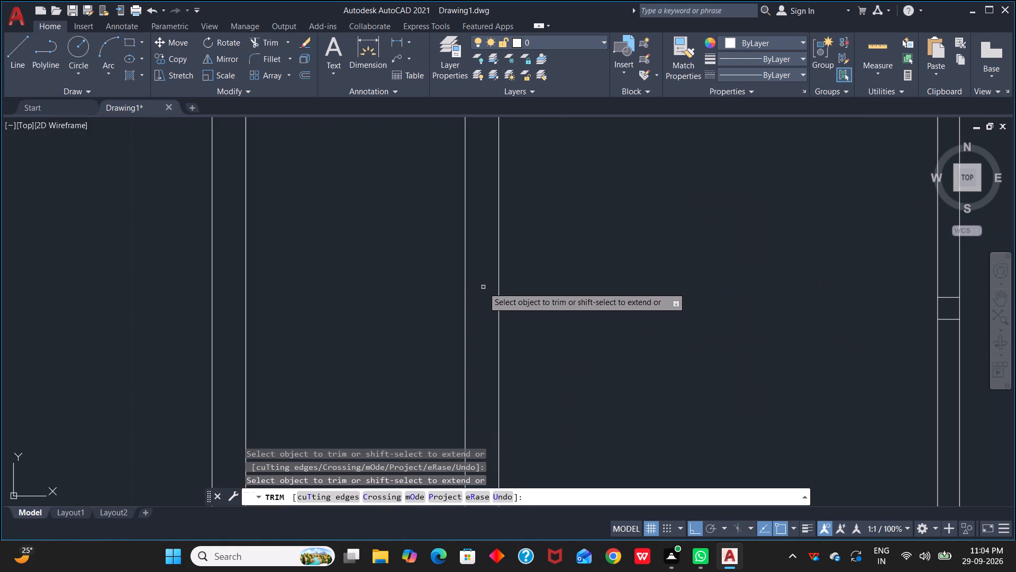
scroll(550, 224, "down", 5)
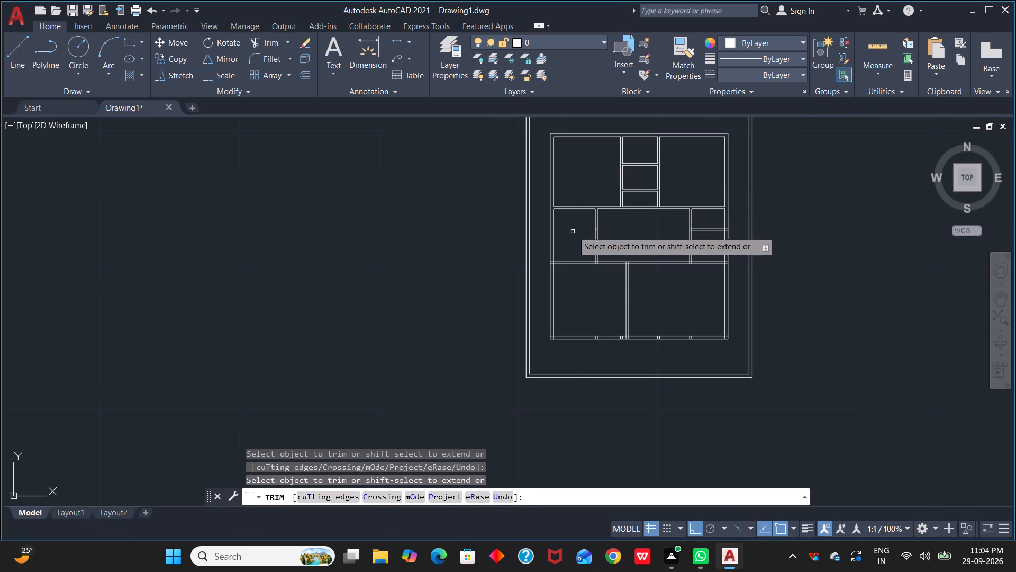
scroll(619, 219, "up", 4)
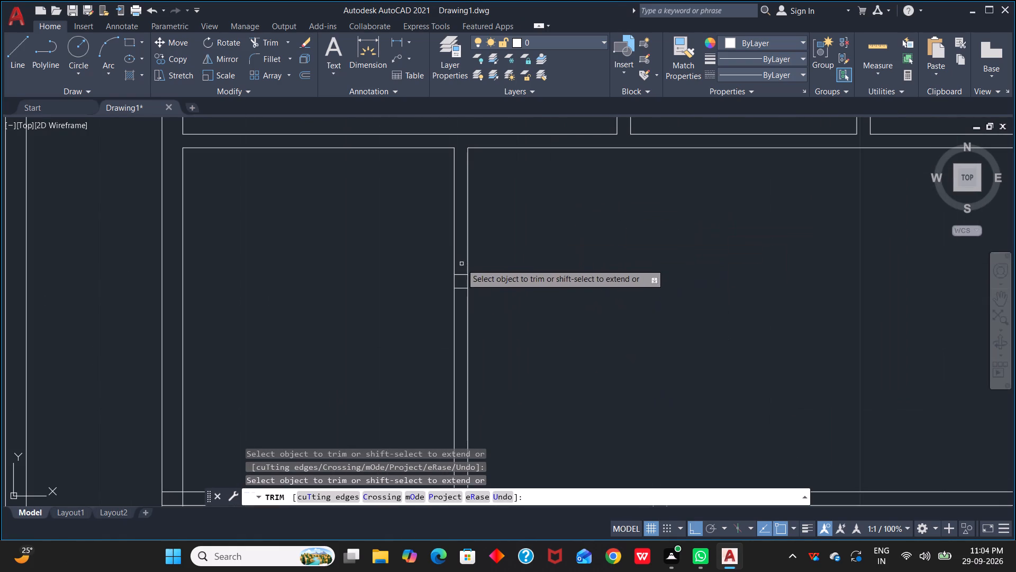
left_click_drag(461, 268, 461, 300)
Trim the overlaps where the lower horizontal wall meets the building's left wall and the left room's vertical partition.
scroll(539, 256, "down", 2)
middle_click_drag(578, 263, 567, 167)
scroll(404, 257, "up", 2)
left_click_drag(354, 238, 351, 257)
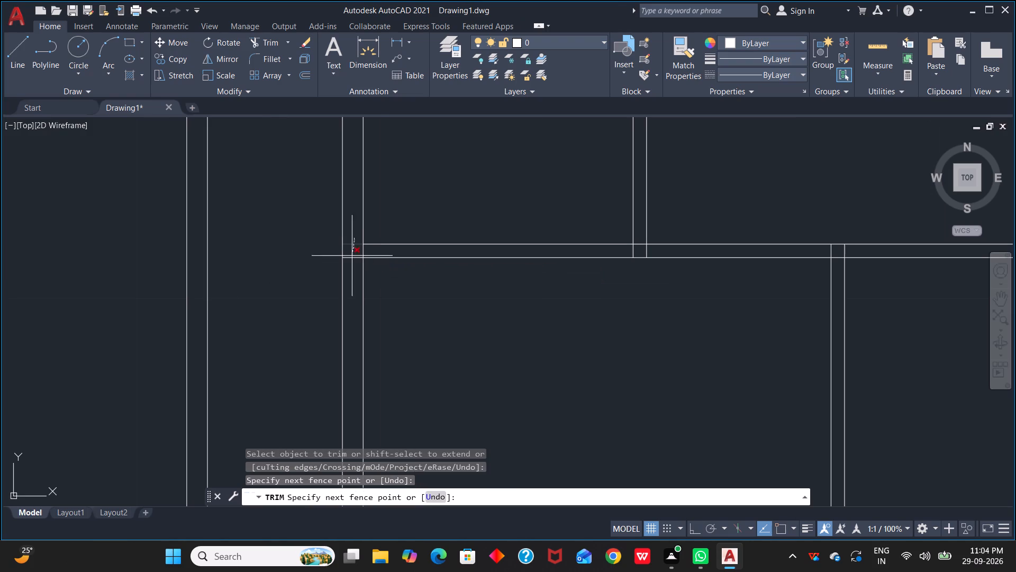
left_click_drag(351, 257, 369, 252)
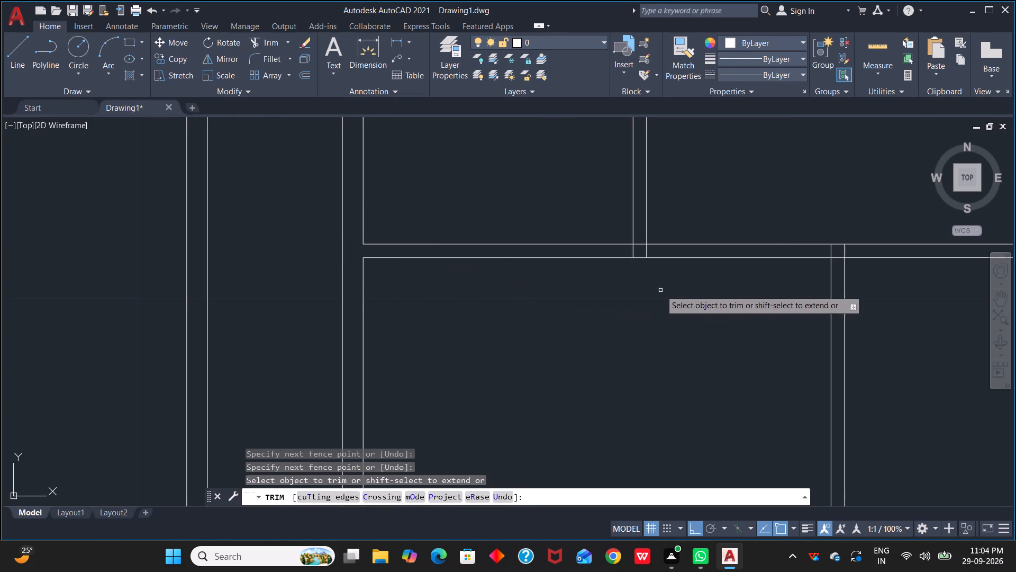
scroll(630, 251, "up", 2)
left_click_drag(614, 253, 663, 253)
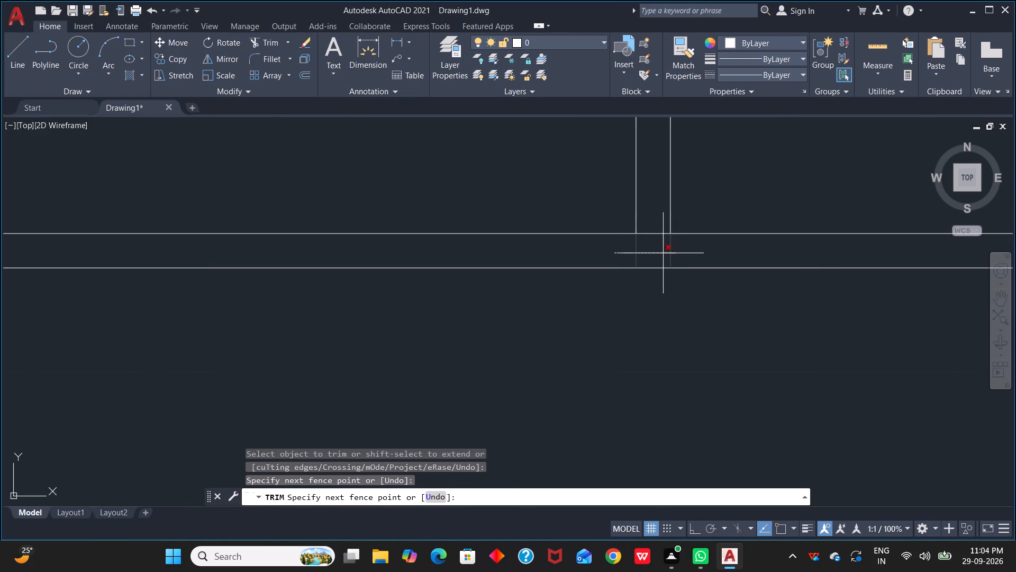
left_click_drag(663, 253, 656, 226)
Trim the overlapping lines where the partition between the two bottom rooms meets the lower horizontal wall.
scroll(713, 255, "down", 3)
middle_click_drag(770, 288, 760, 288)
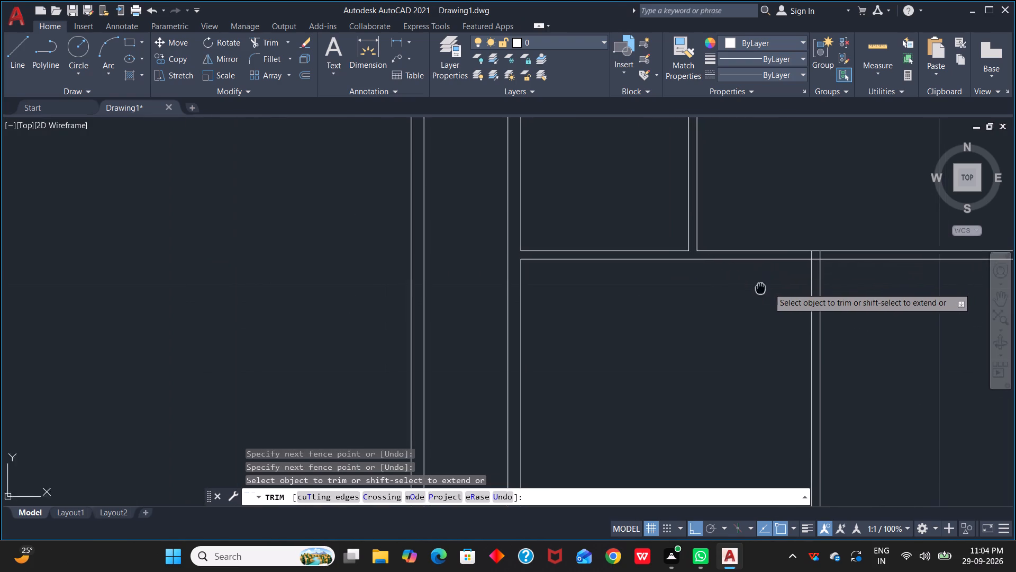
middle_click_drag(760, 288, 632, 290)
scroll(680, 256, "up", 4)
left_click_drag(634, 259, 716, 257)
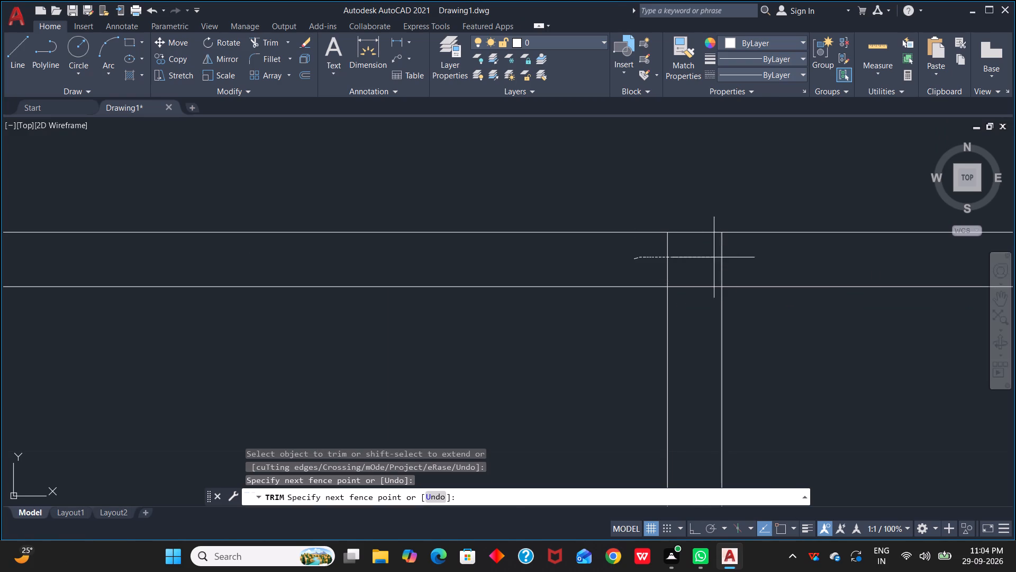
left_click_drag(716, 257, 689, 315)
Trim the overlaps at both ends of the short cross wall between the right partition and the building's right wall.
scroll(715, 263, "down", 3)
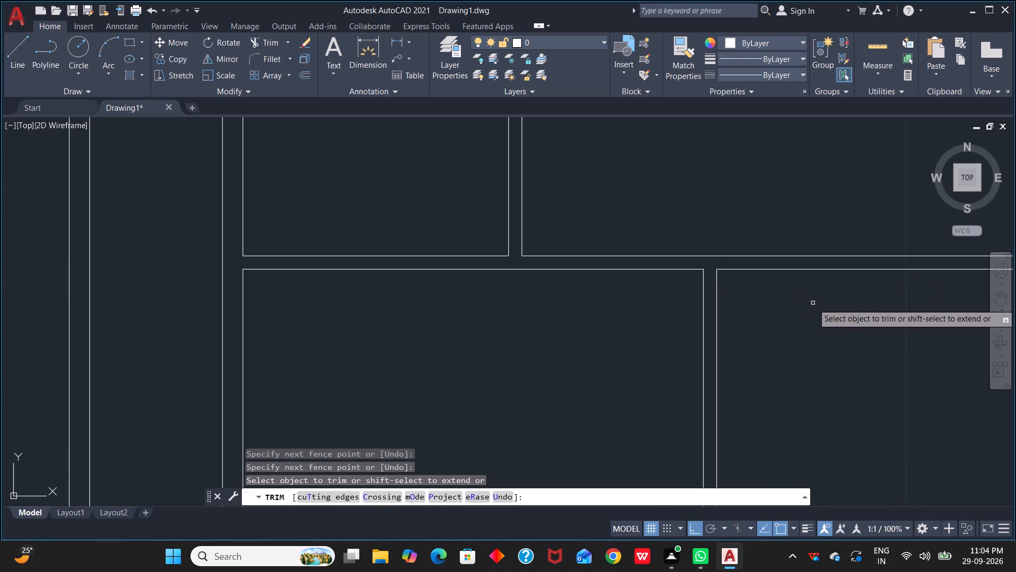
scroll(812, 303, "down", 3)
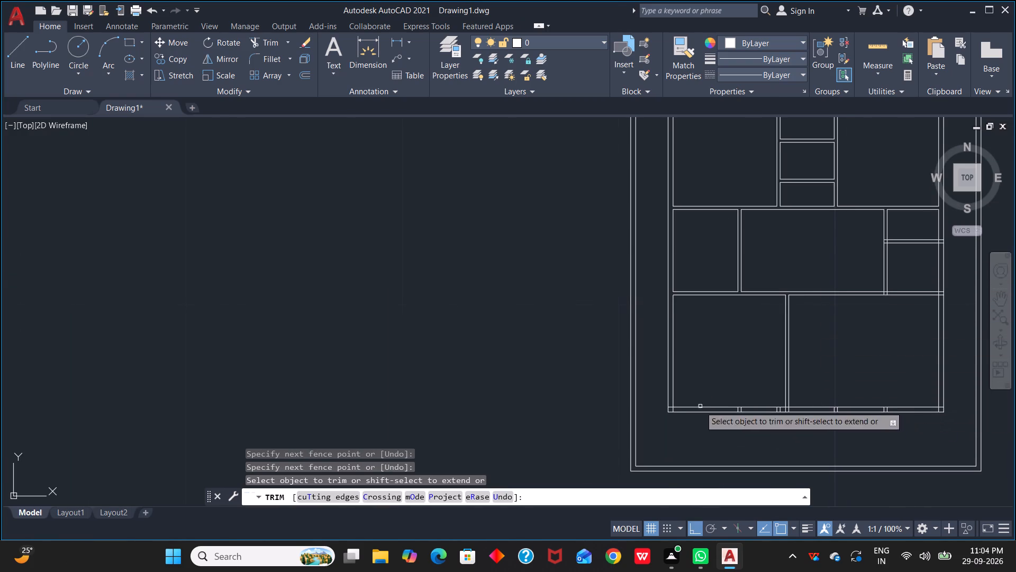
scroll(796, 246, "down", 1)
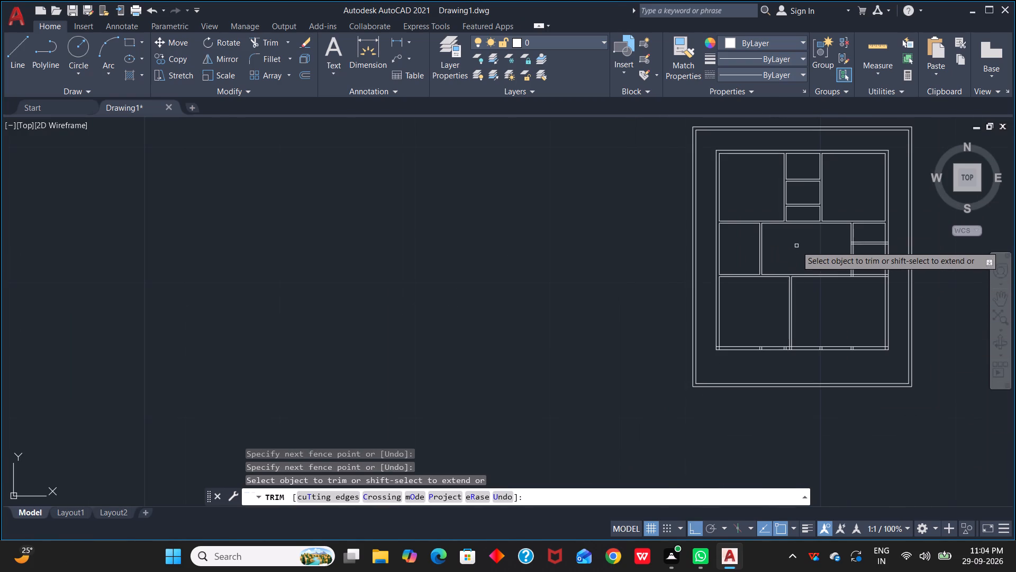
scroll(796, 246, "up", 1)
middle_click_drag(795, 246, 611, 280)
scroll(673, 266, "up", 3)
scroll(713, 290, "down", 2)
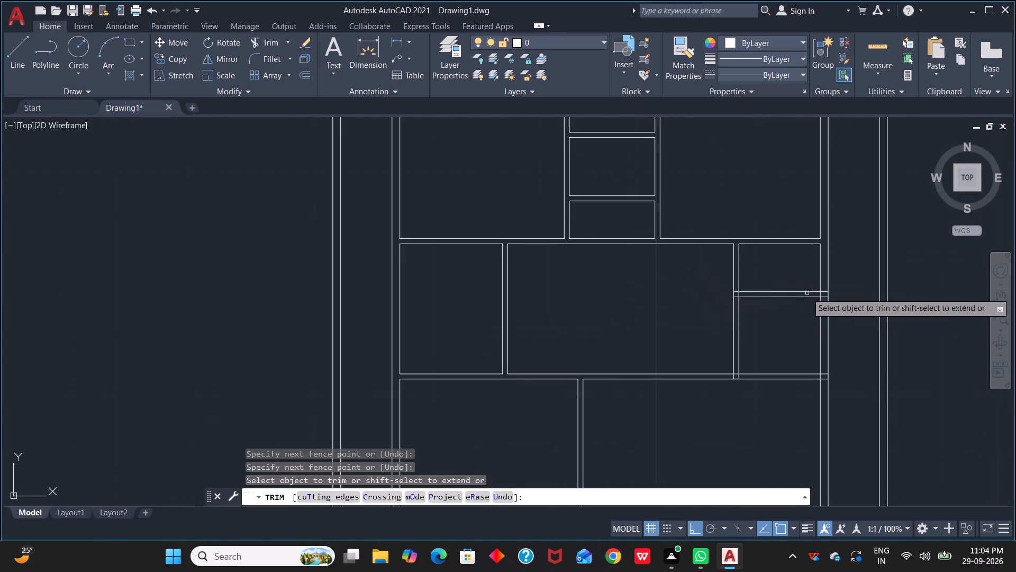
scroll(824, 304, "up", 2)
left_click_drag(824, 304, 824, 274)
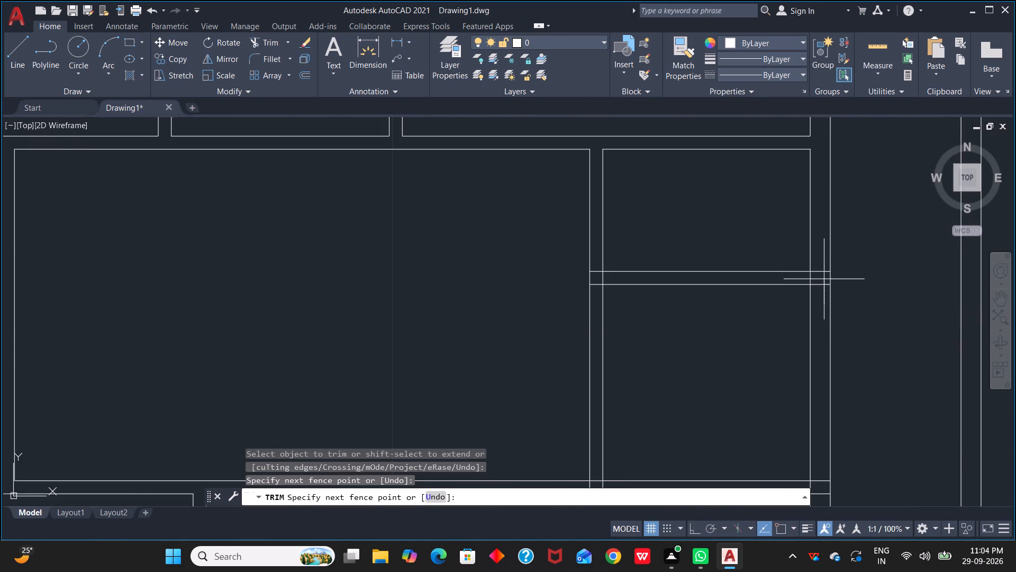
left_click_drag(824, 274, 806, 282)
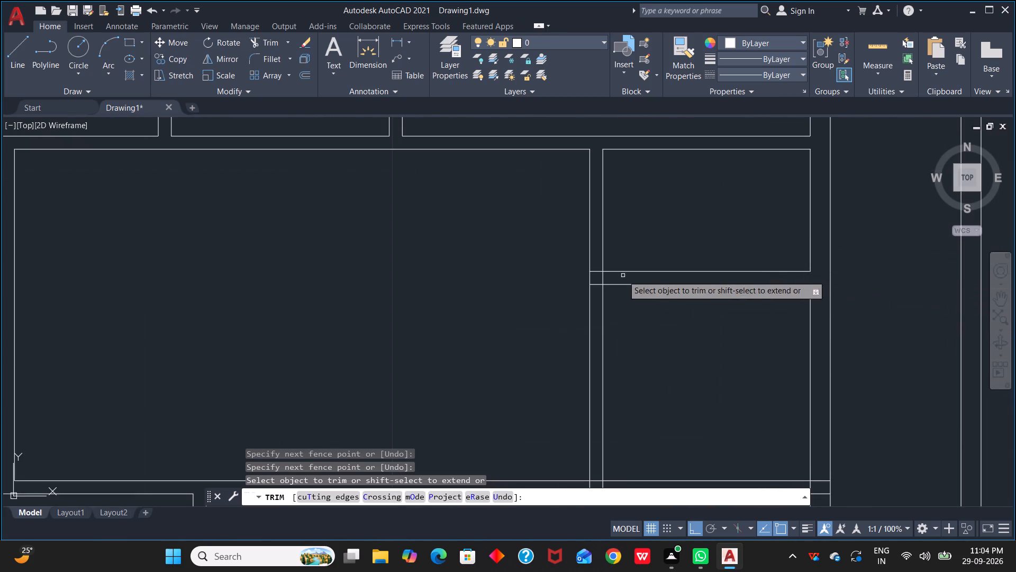
left_click_drag(597, 266, 614, 278)
Trim the overlaps where the lower horizontal wall meets the right room's vertical partition and the building's right wall.
scroll(629, 330, "down", 3)
scroll(656, 345, "up", 3)
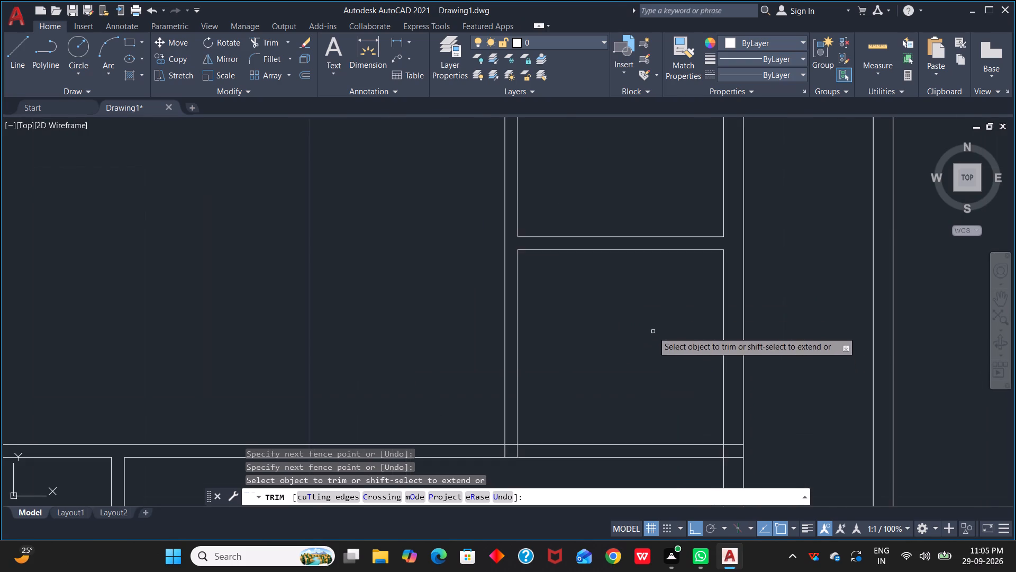
middle_click_drag(653, 332, 653, 191)
scroll(495, 311, "up", 1)
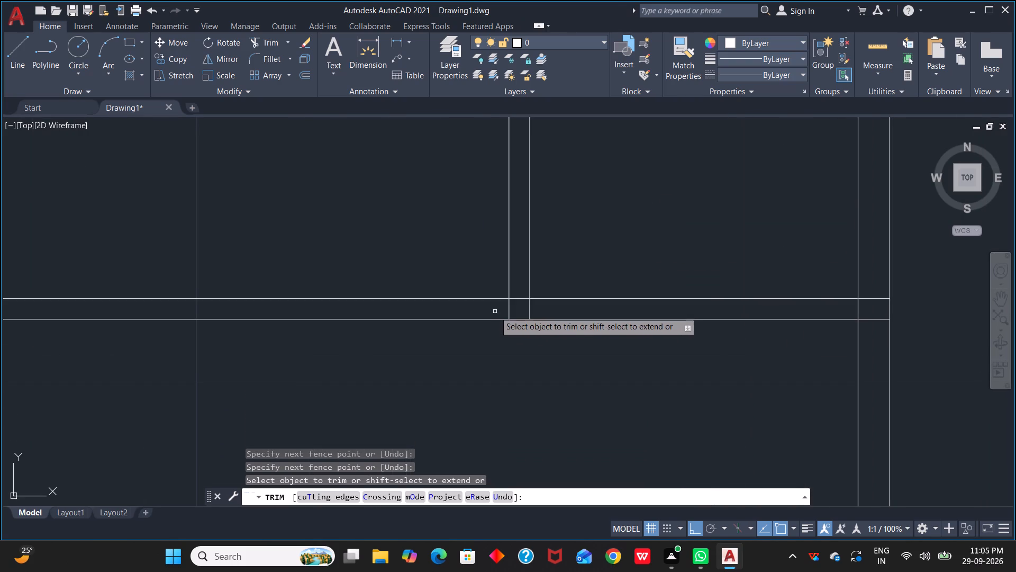
left_click_drag(495, 308, 518, 289)
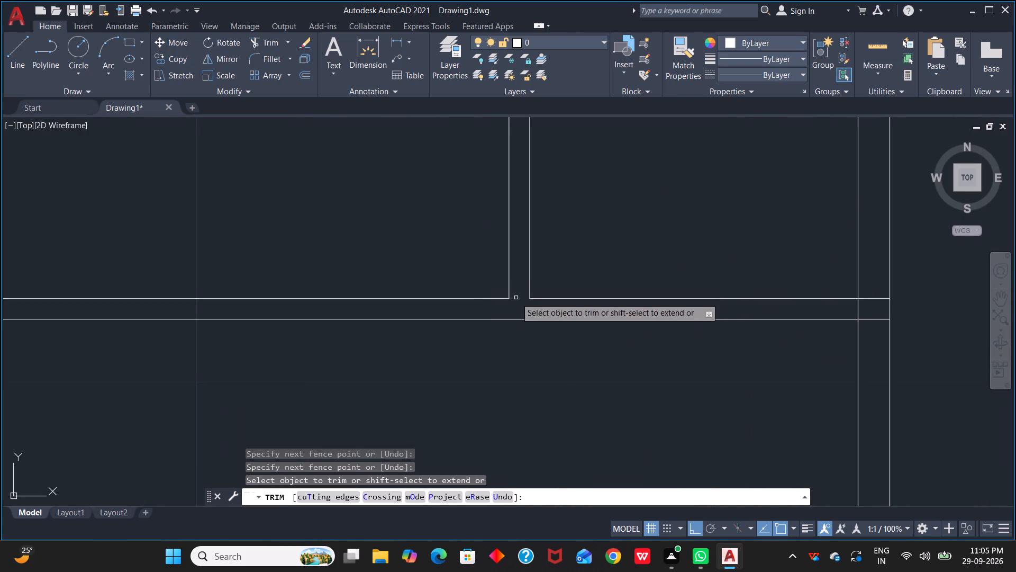
left_click_drag(879, 335, 870, 307)
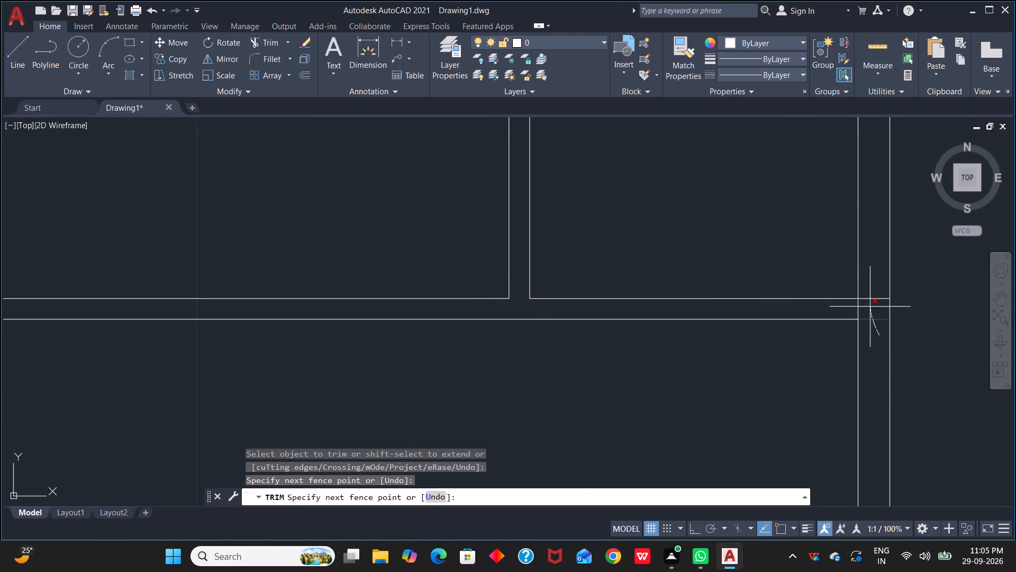
left_click_drag(870, 307, 844, 314)
left_click(844, 314)
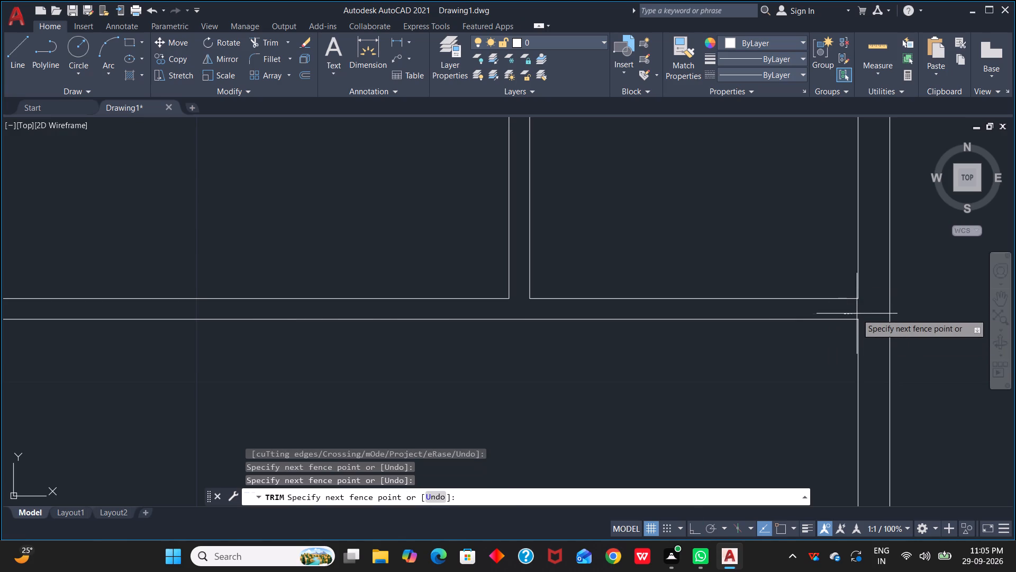
scroll(857, 314, "down", 2)
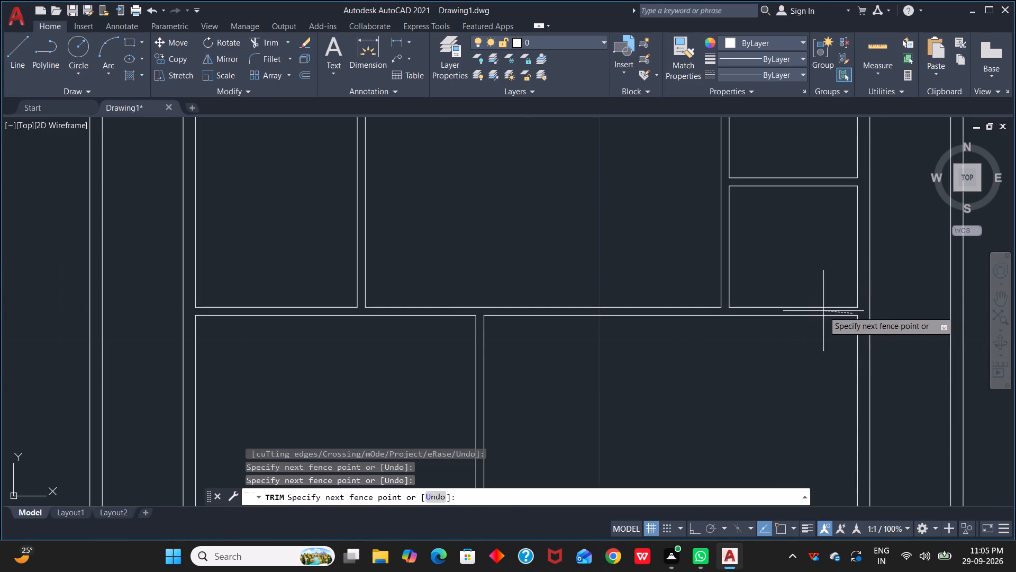
key("Escape")
Trim the overlapping wall lines at the building's lower-left corner.
scroll(761, 358, "down", 2)
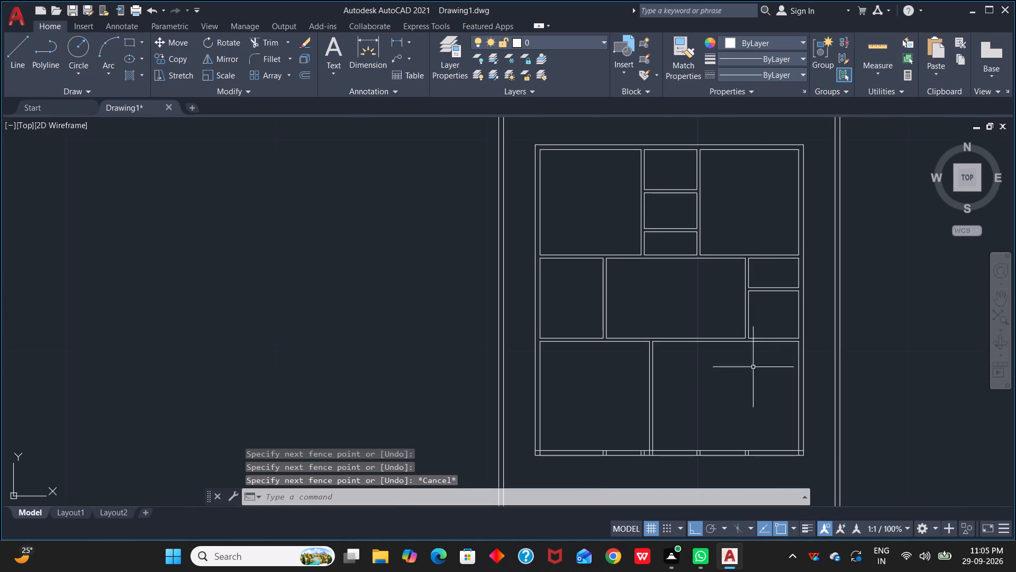
middle_click_drag(706, 396, 728, 249)
scroll(702, 255, "up", 1)
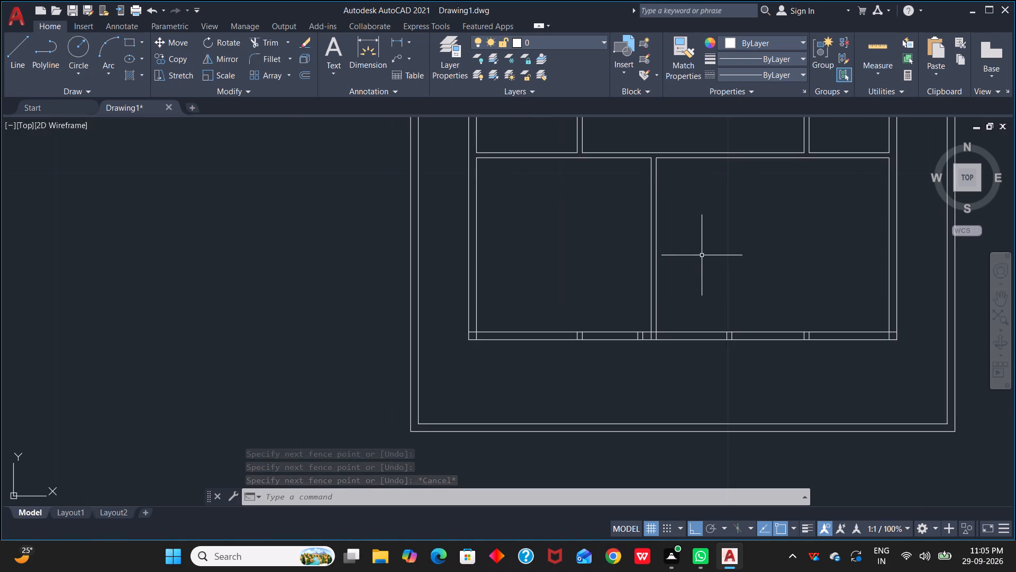
scroll(489, 337, "up", 1)
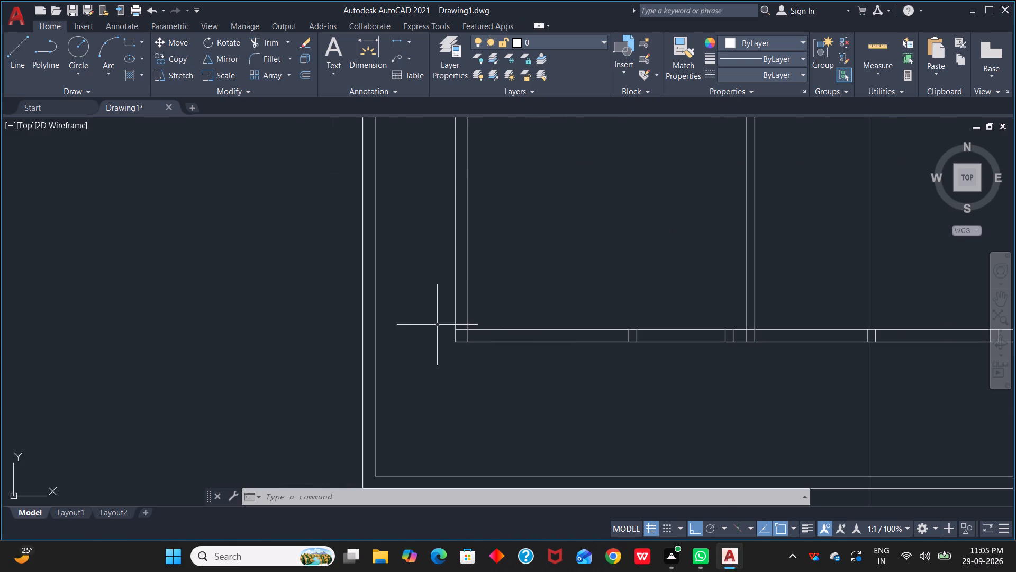
left_click(461, 324)
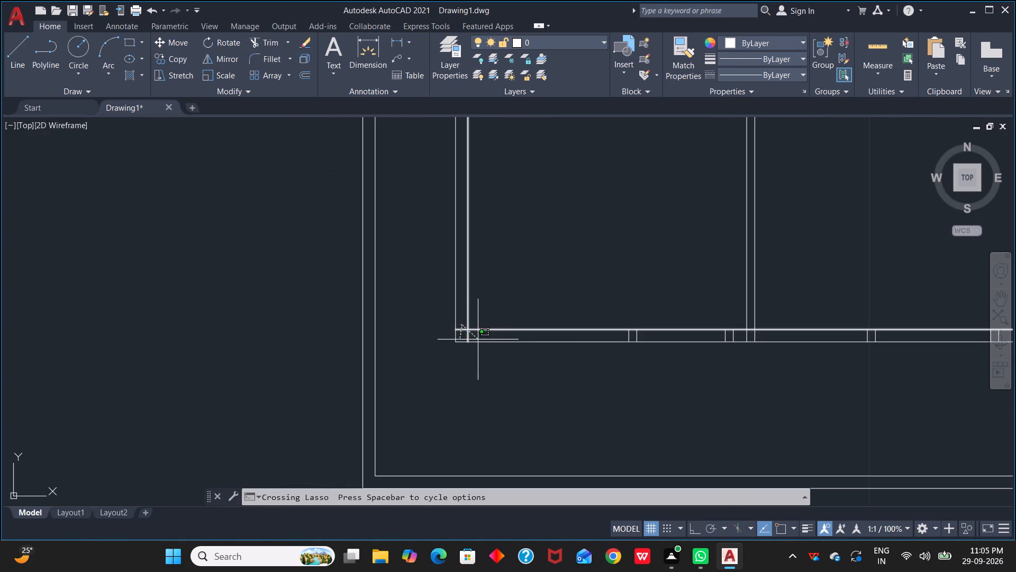
key("Escape")
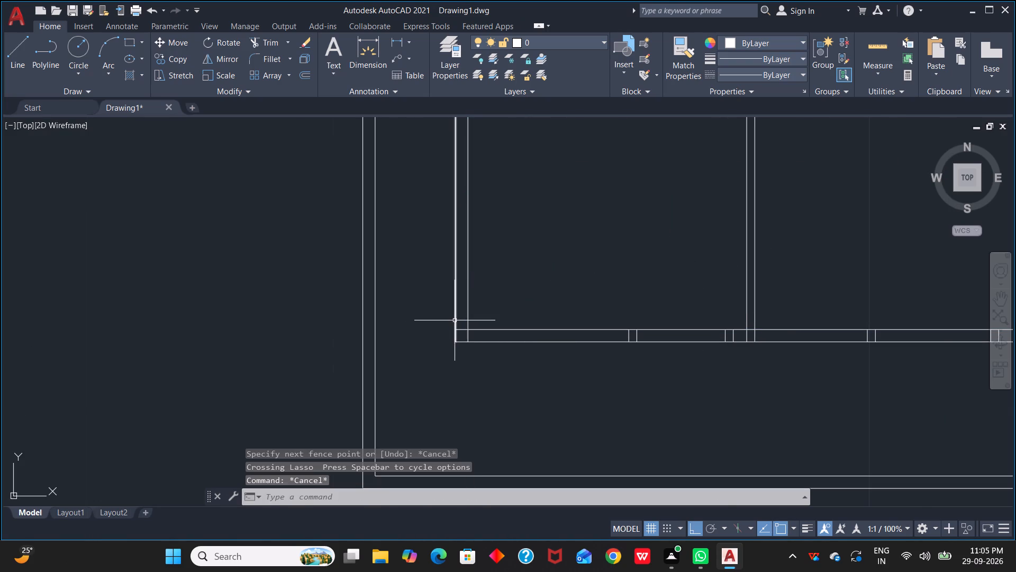
key("t")
key("r")
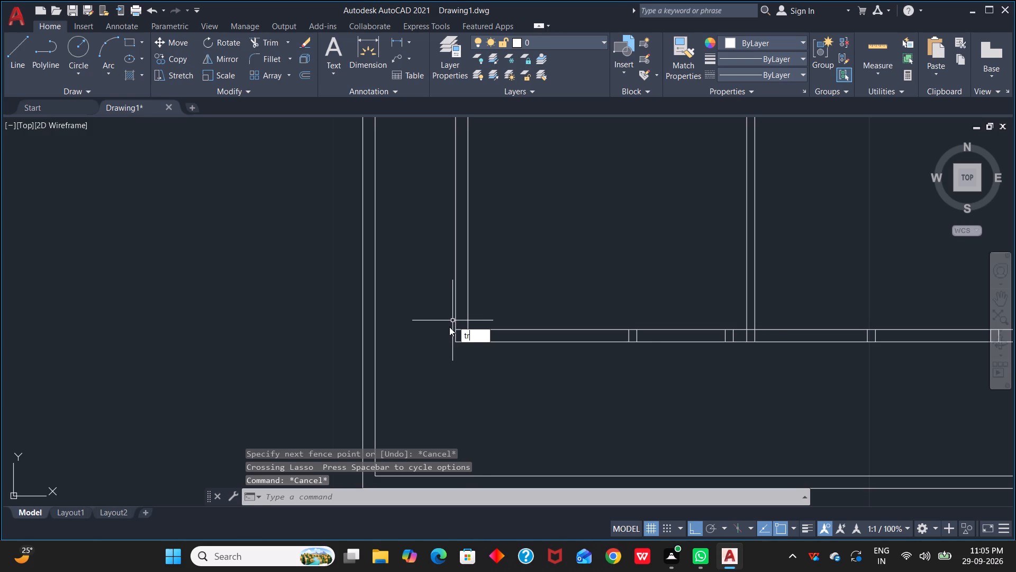
key("space")
left_click(464, 330)
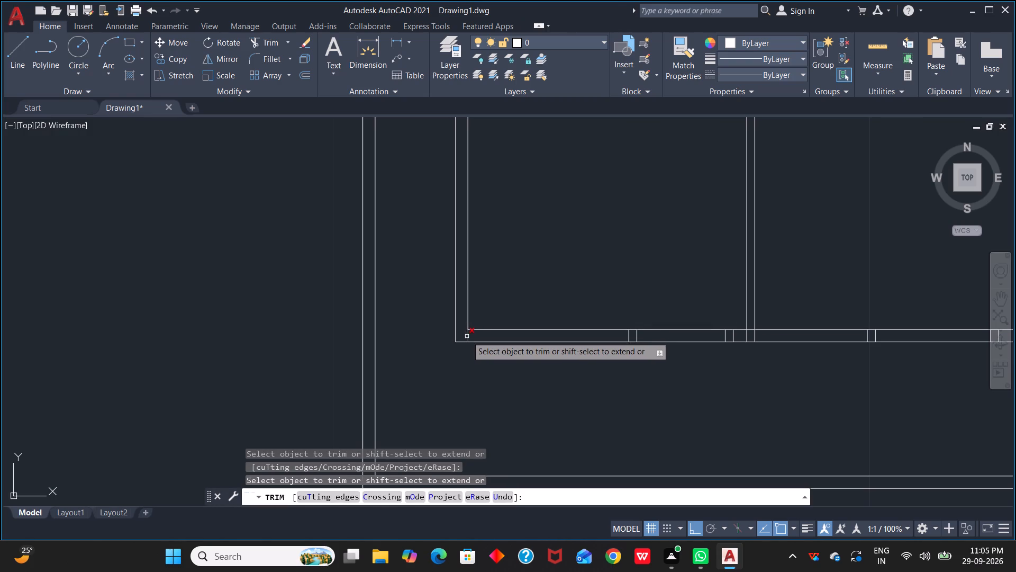
left_click_drag(467, 336, 620, 336)
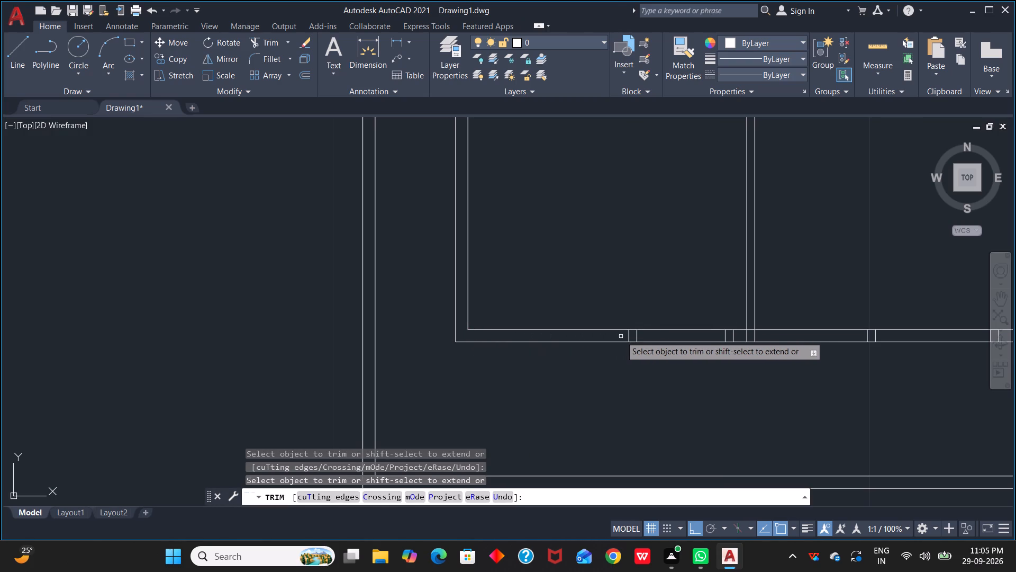
Trim the leftover stubs in the building's bottom wall and the overlap where the partition between the two bottom rooms meets it.
left_click_drag(623, 337, 648, 337)
left_click_drag(718, 338, 763, 337)
left_click_drag(750, 334, 751, 333)
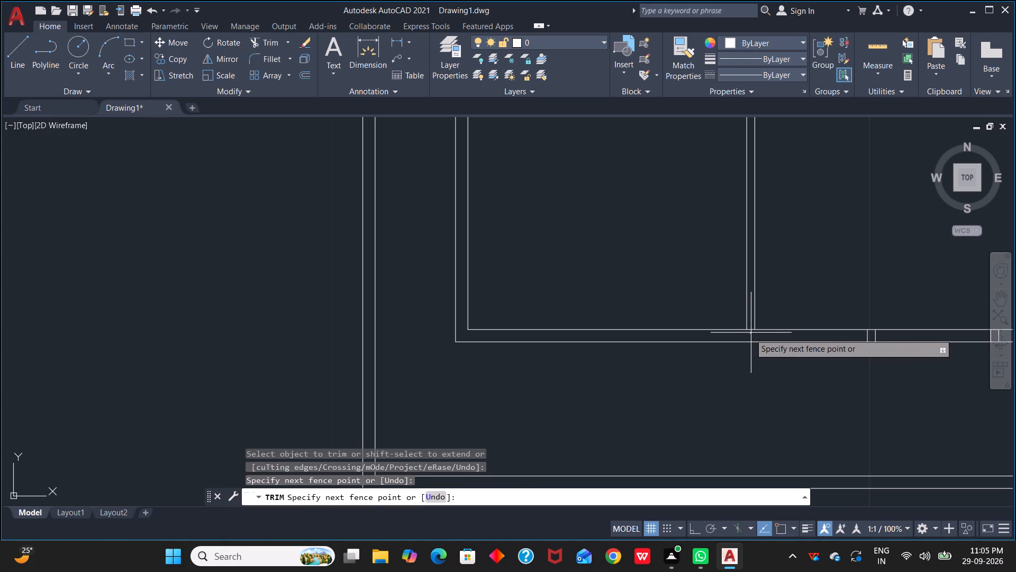
left_click_drag(751, 333, 751, 328)
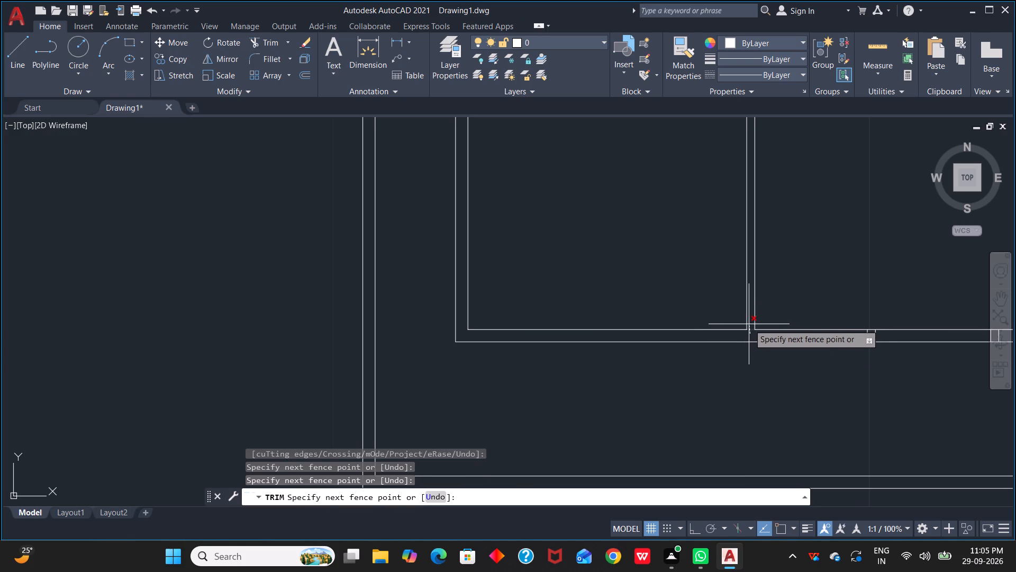
left_click(750, 324)
Trim the two remaining pairs of stub lines inside the bottom wall below the bottom-right room.
scroll(768, 253, "down", 2)
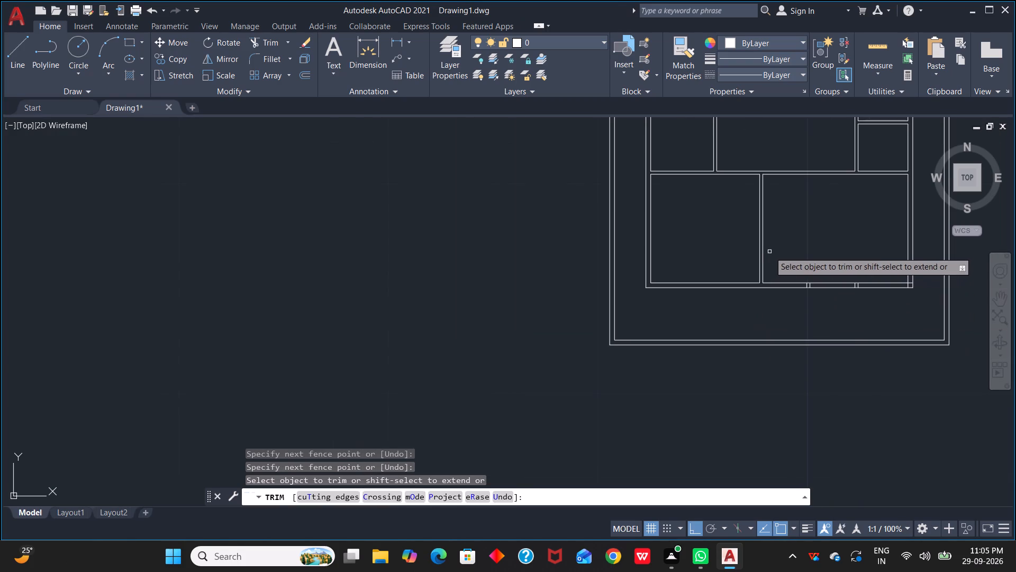
middle_click_drag(776, 238, 554, 247)
scroll(569, 296, "up", 3)
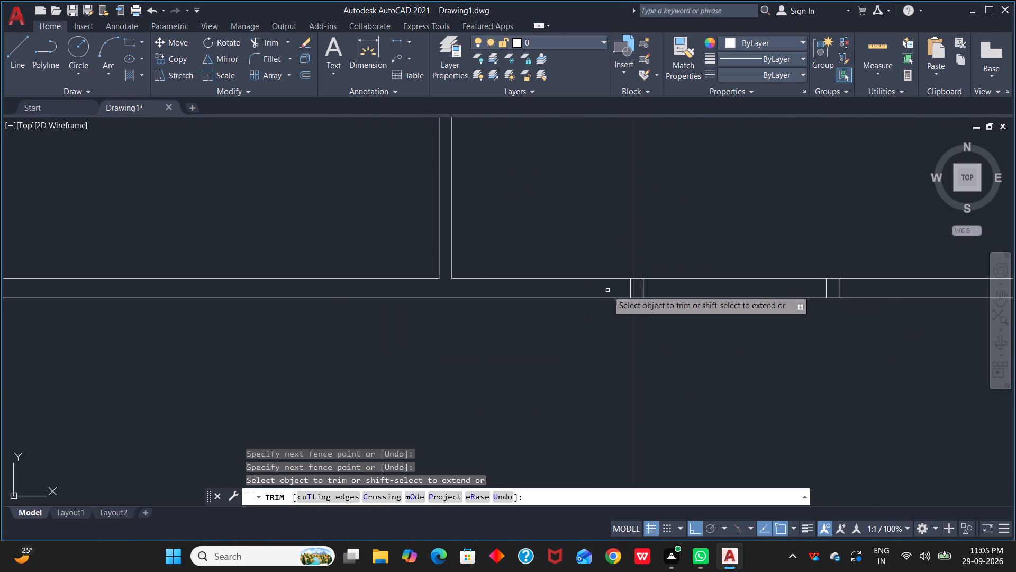
left_click(613, 285)
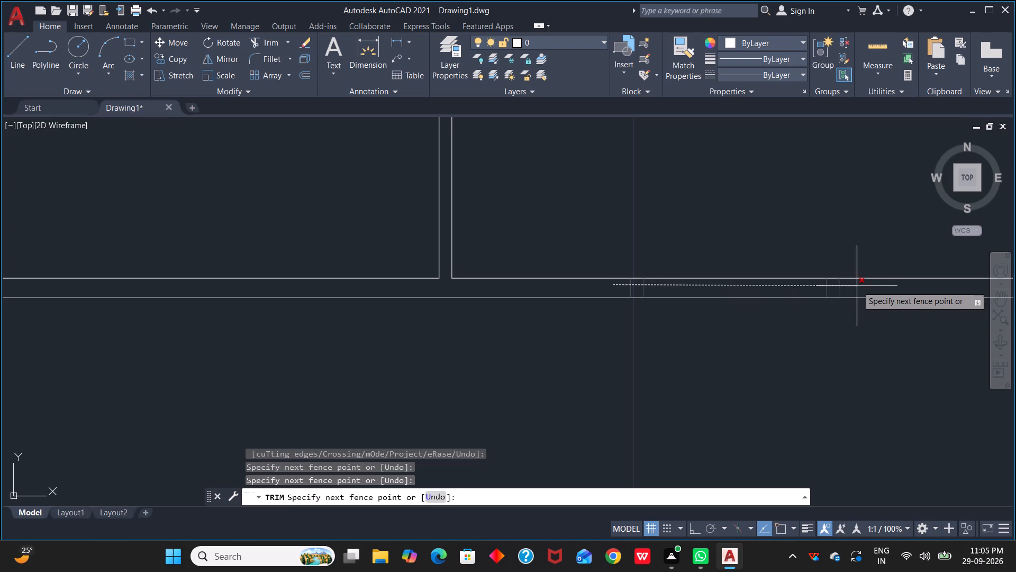
left_click(857, 286)
Trim the overlapping wall lines at the building's lower-right corner and end the trimming.
scroll(882, 238, "down", 2)
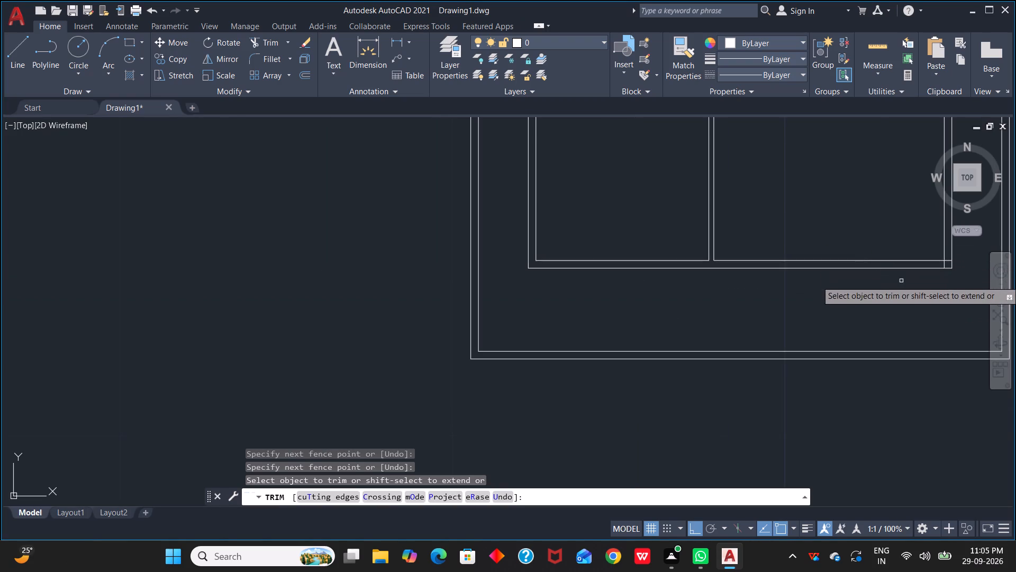
middle_click_drag(894, 285, 598, 319)
scroll(640, 304, "up", 2)
left_click(641, 289)
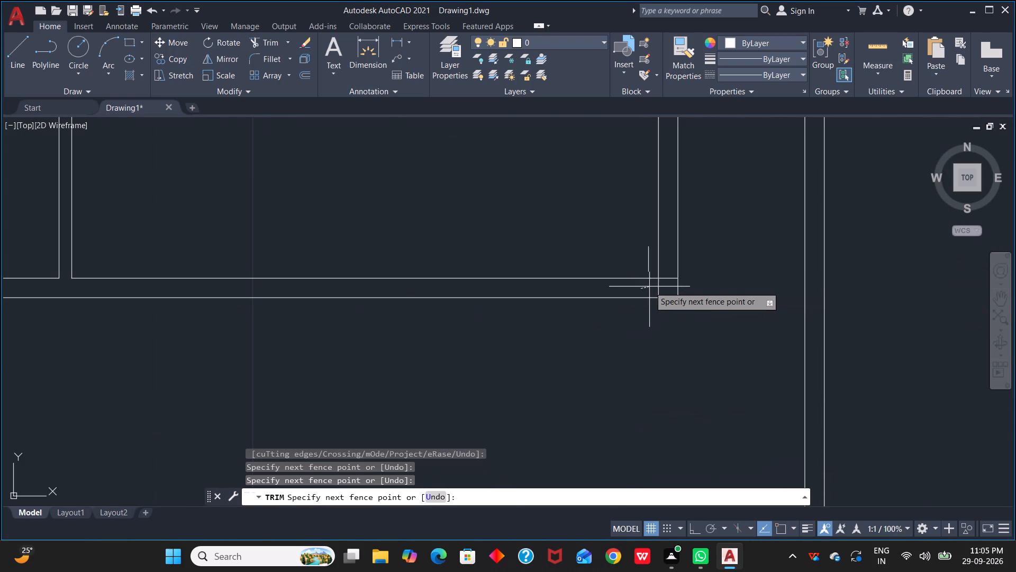
left_click(669, 275)
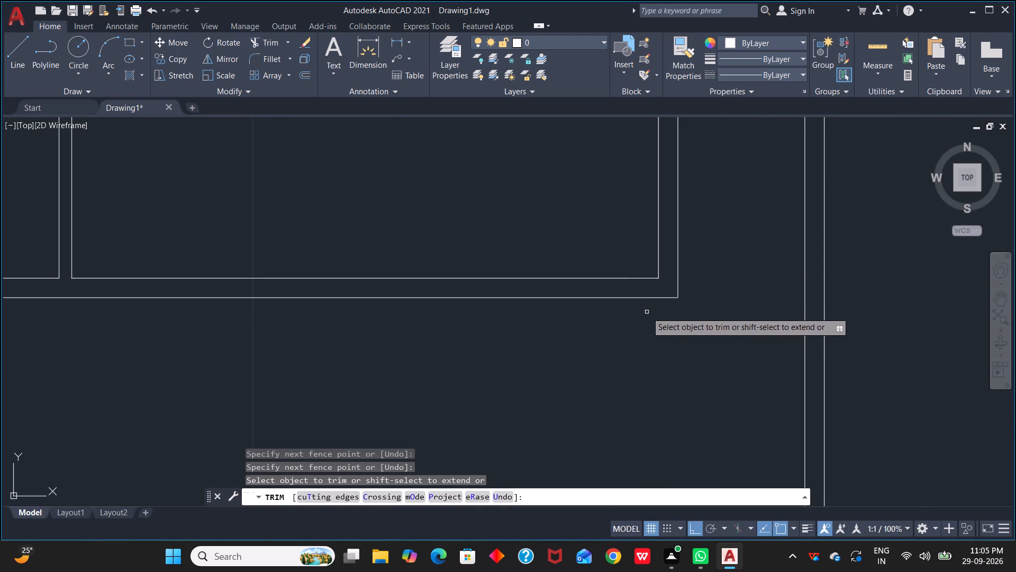
scroll(609, 300, "down", 3)
scroll(578, 217, "down", 1)
middle_click_drag(560, 228, 585, 296)
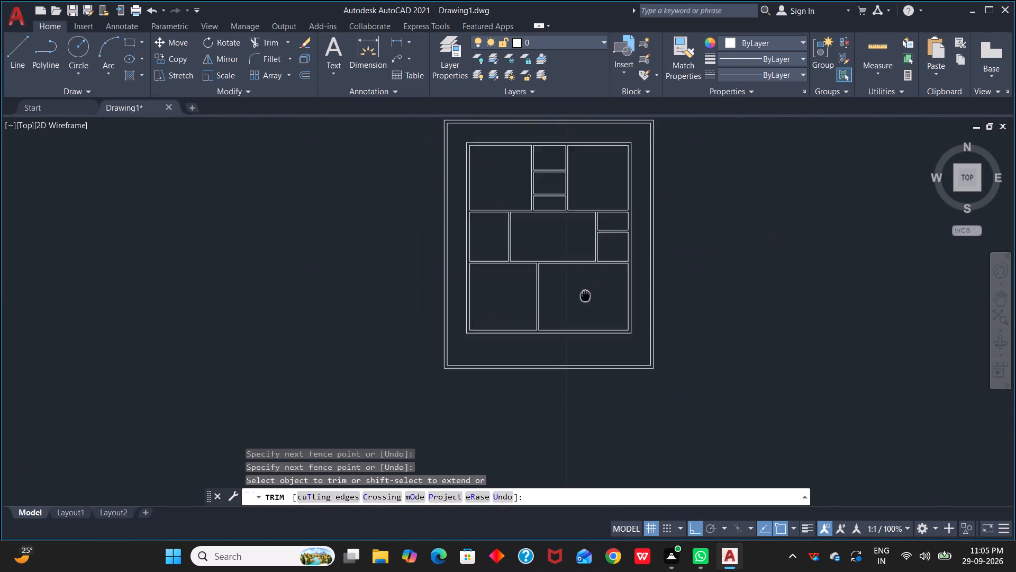
middle_click_drag(585, 296, 607, 361)
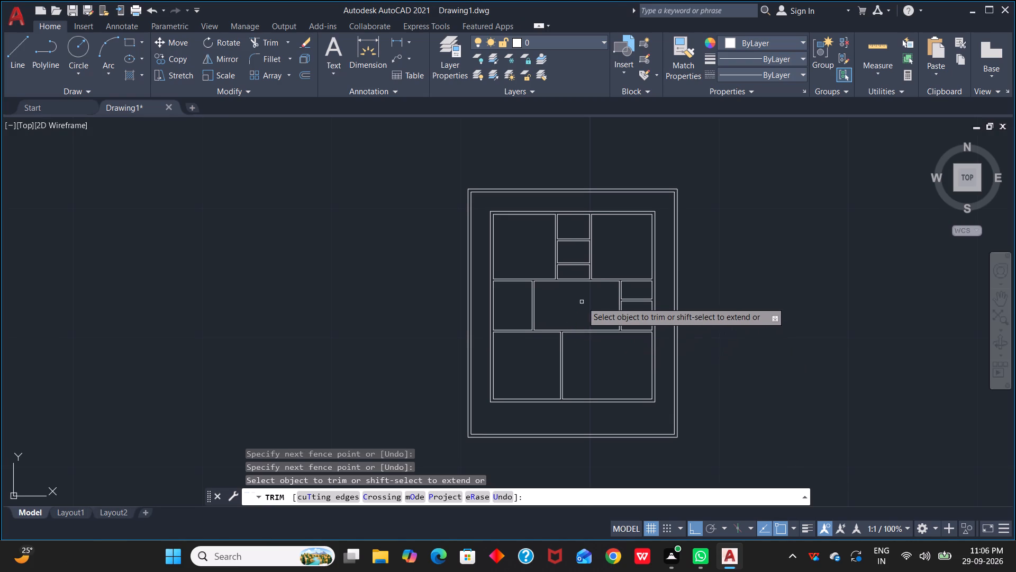
scroll(582, 302, "up", 3)
scroll(530, 151, "down", 2)
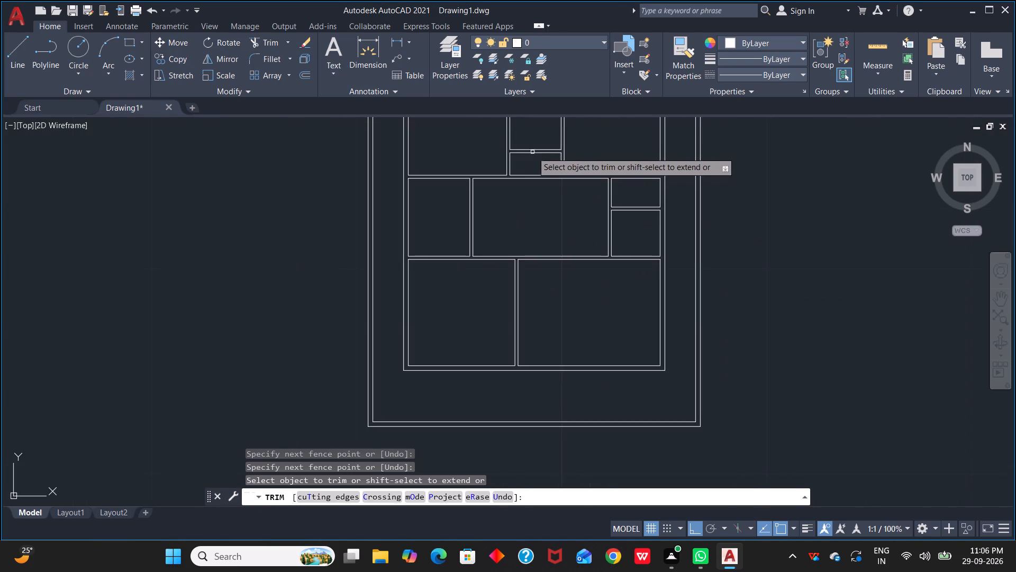
middle_click_drag(537, 145, 613, 291)
key("Escape")
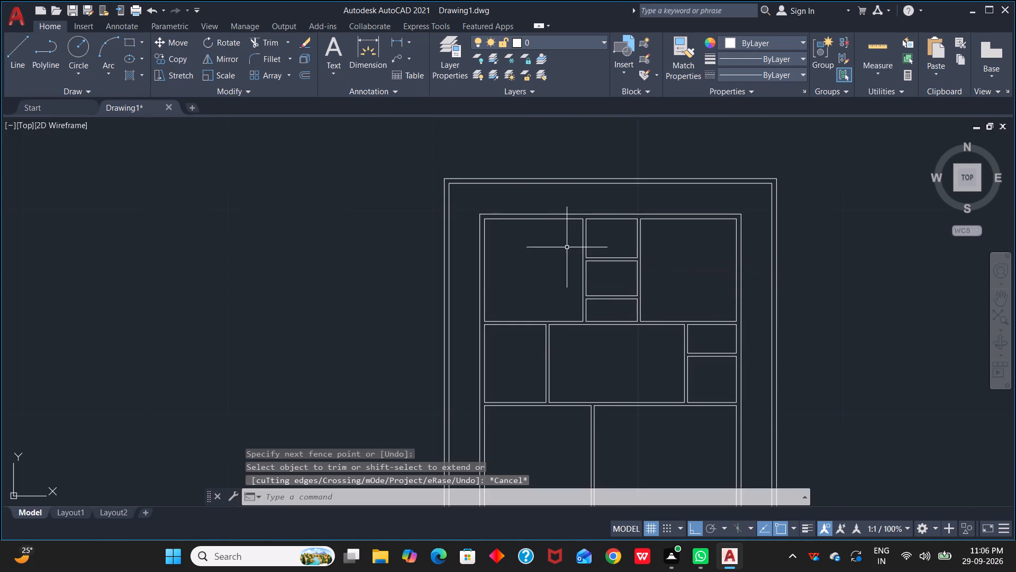
Draw a short line across the top end of the partition between the top-left room and the uppermost small middle room.
scroll(597, 234, "up", 2)
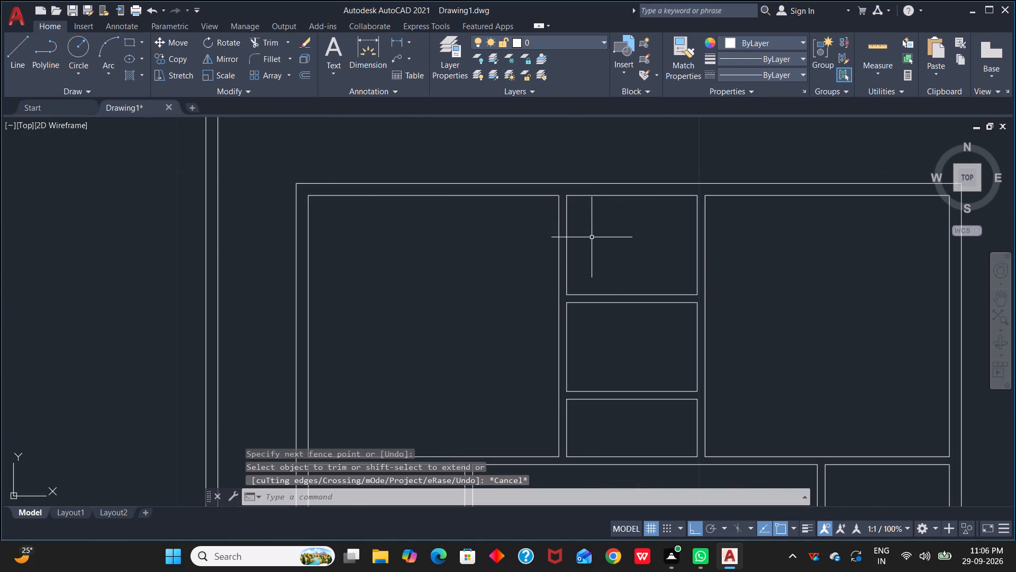
type("l")
key("space")
left_click(560, 199)
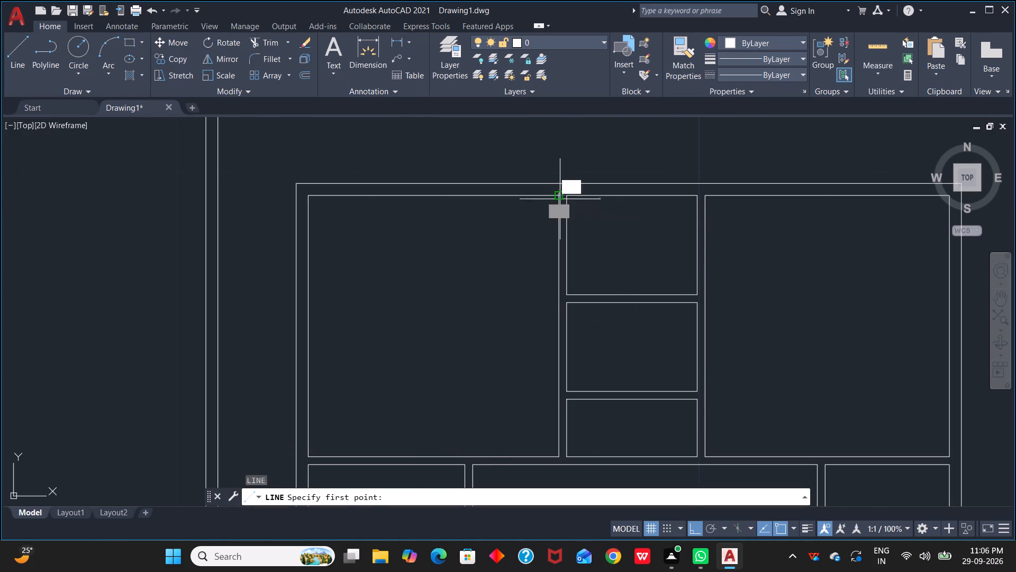
scroll(572, 202, "up", 3)
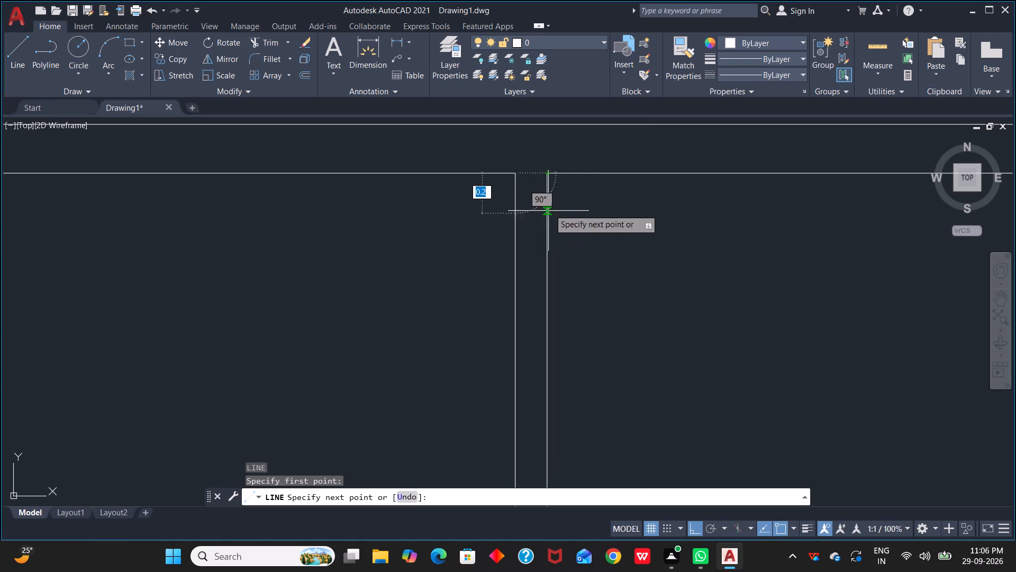
left_click(549, 176)
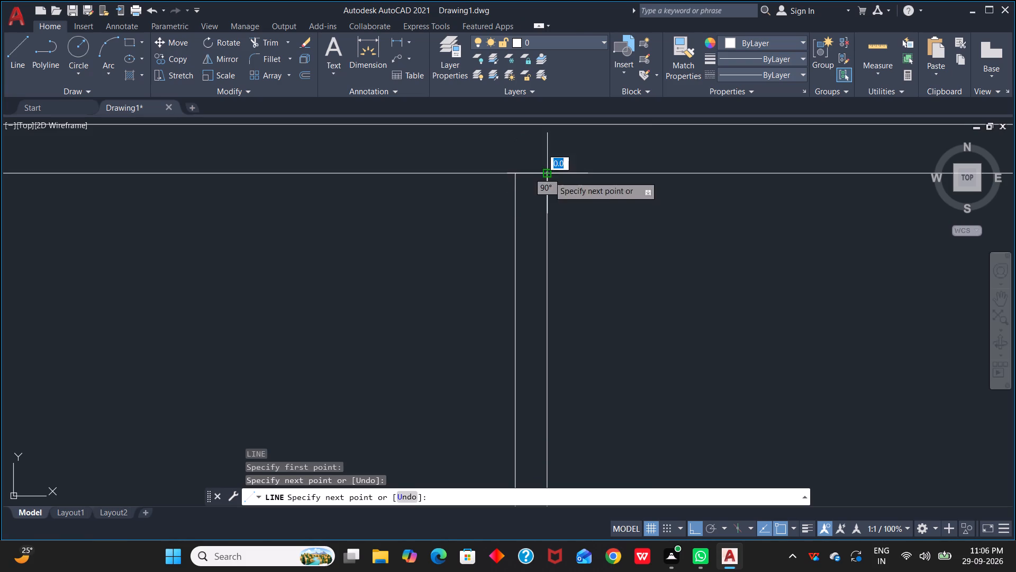
key("Escape")
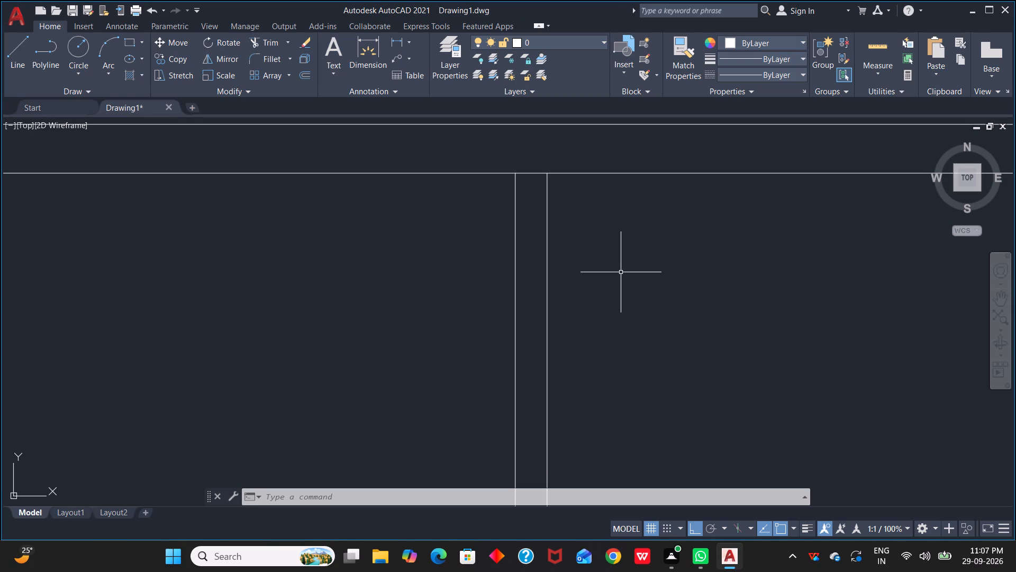
Offset the short line across the top-left room's partition 0.80 downward.
scroll(866, 177, "down", 2)
middle_click_drag(844, 231, 699, 245)
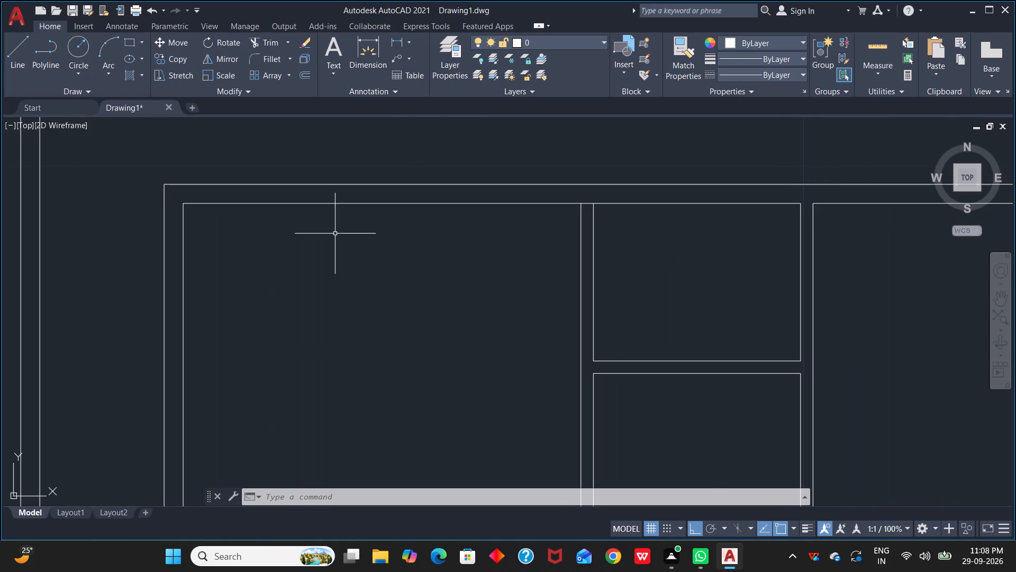
scroll(673, 312, "up", 2)
scroll(506, 173, "down", 1)
middle_click_drag(506, 173, 591, 297)
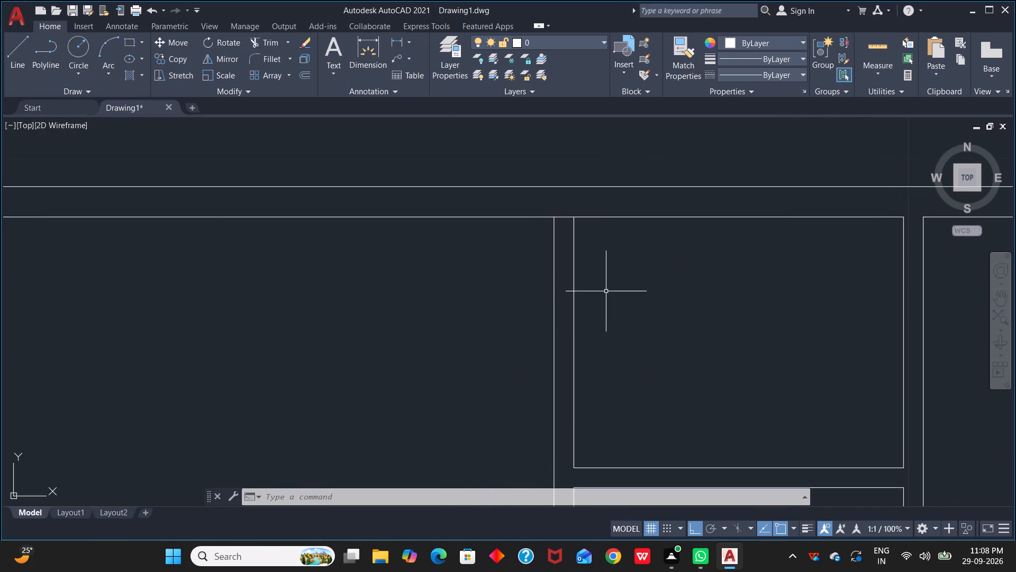
key("o")
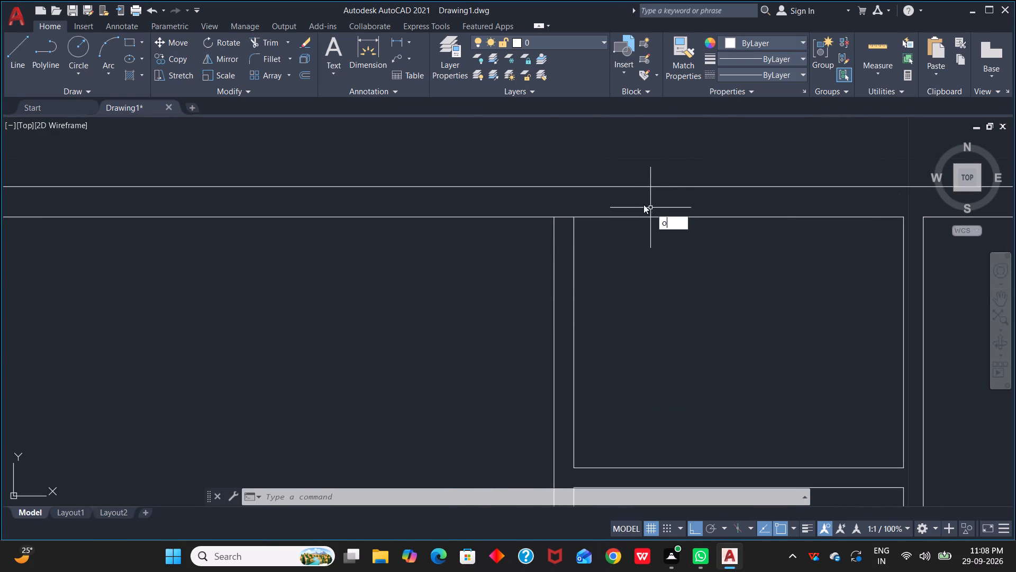
key("space")
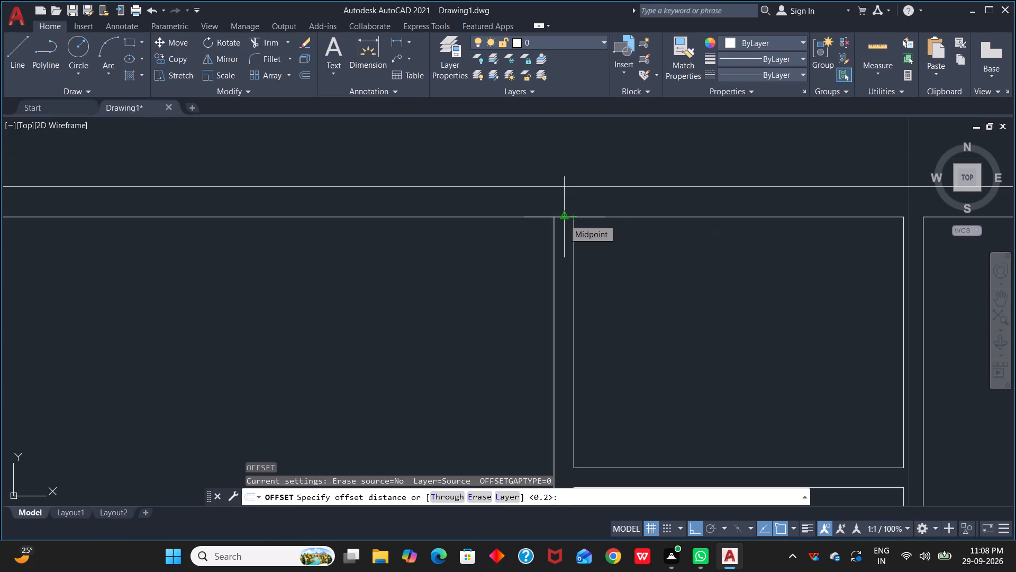
type("0.80")
key("Return")
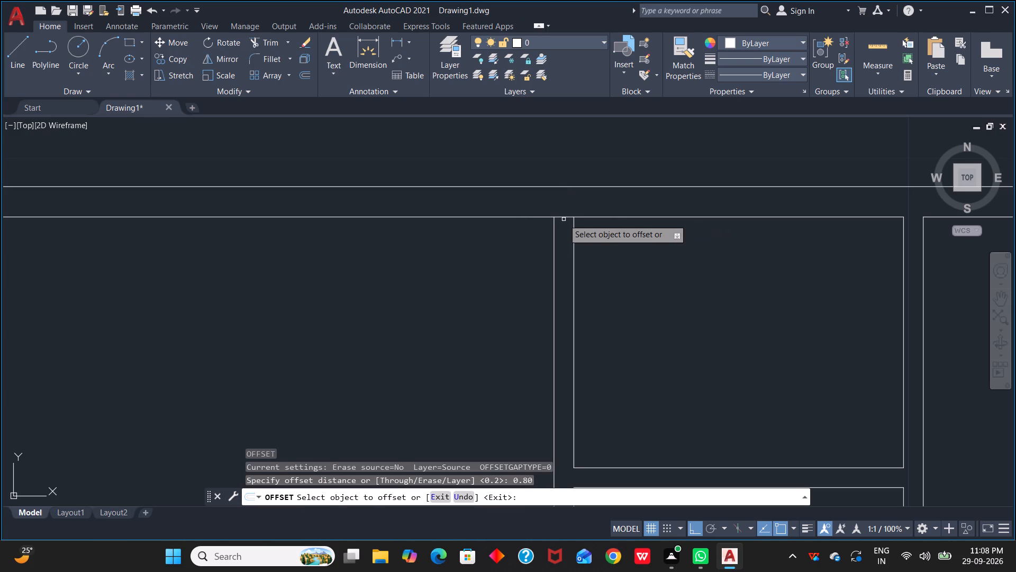
left_click(566, 218)
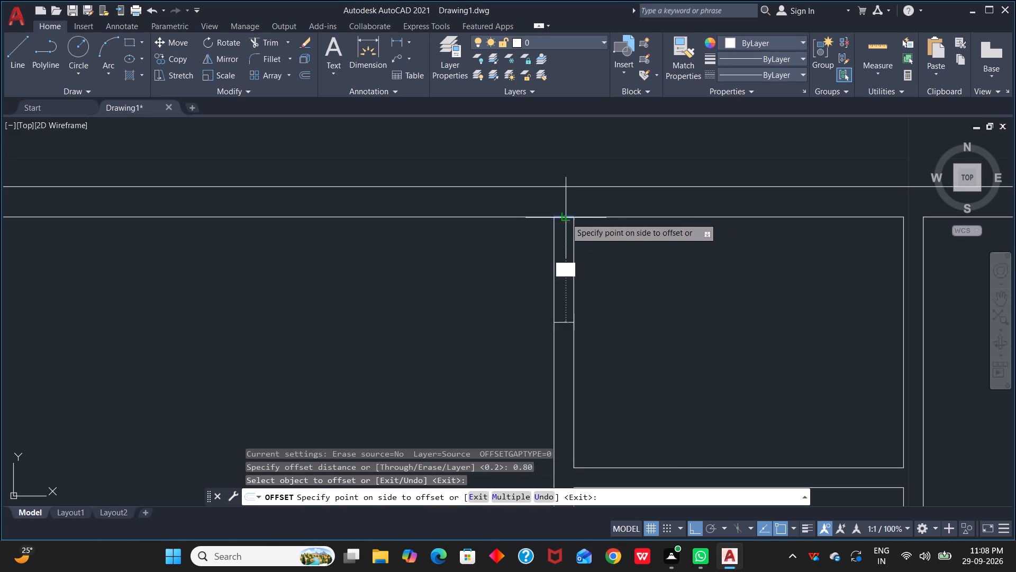
left_click(559, 257)
key("t")
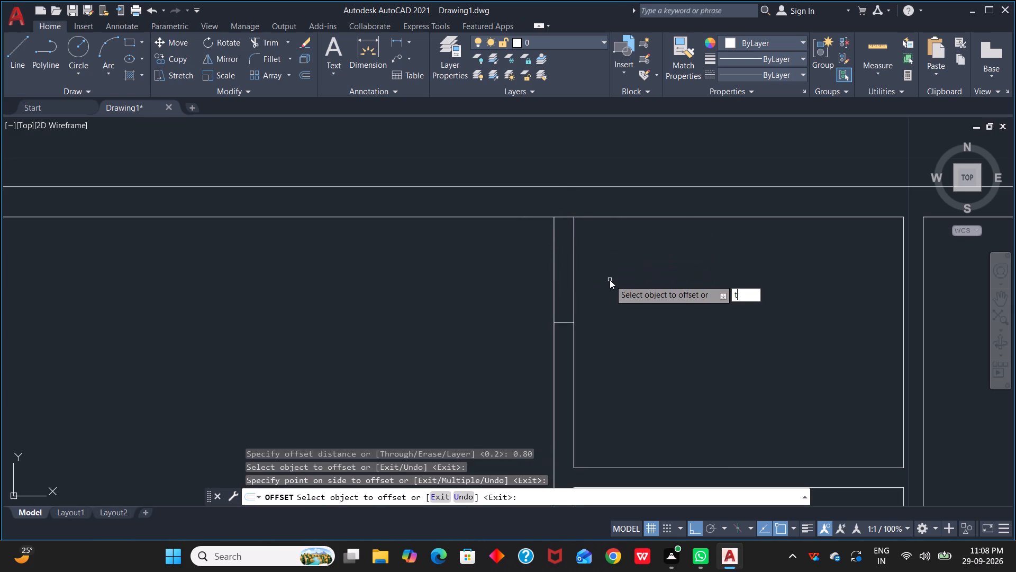
key("Escape")
Trim both partition lines between the top wall and the offset line to open a doorway into the uppermost small room.
type("tr")
key("space")
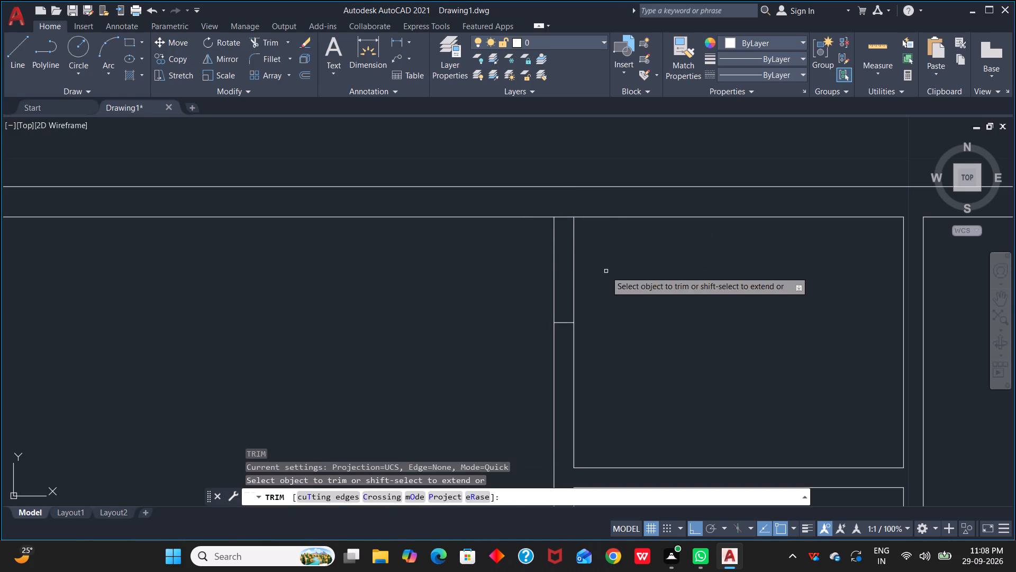
left_click_drag(609, 270, 527, 273)
scroll(600, 272, "down", 2)
middle_click_drag(682, 333, 578, 266)
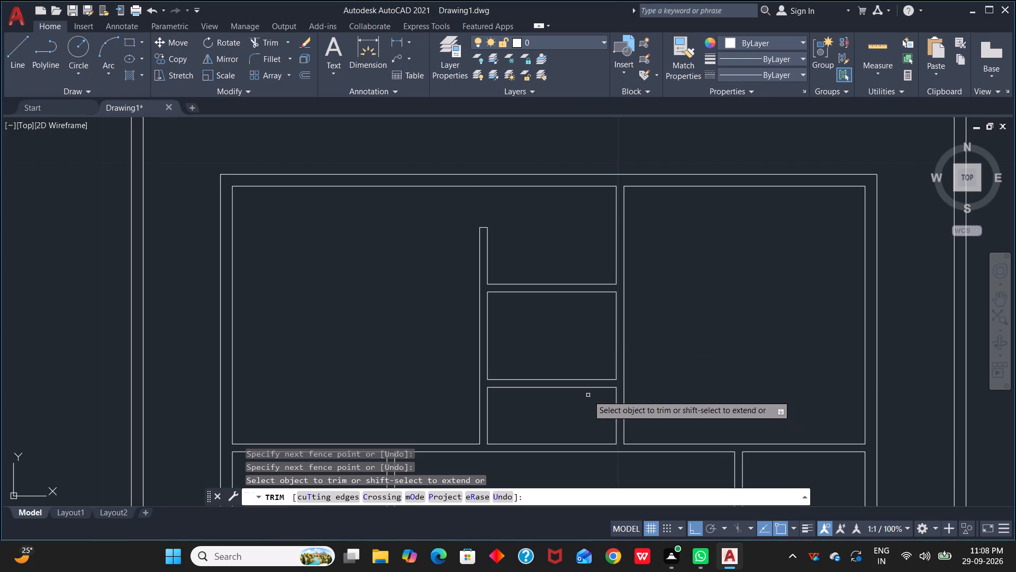
key("Escape")
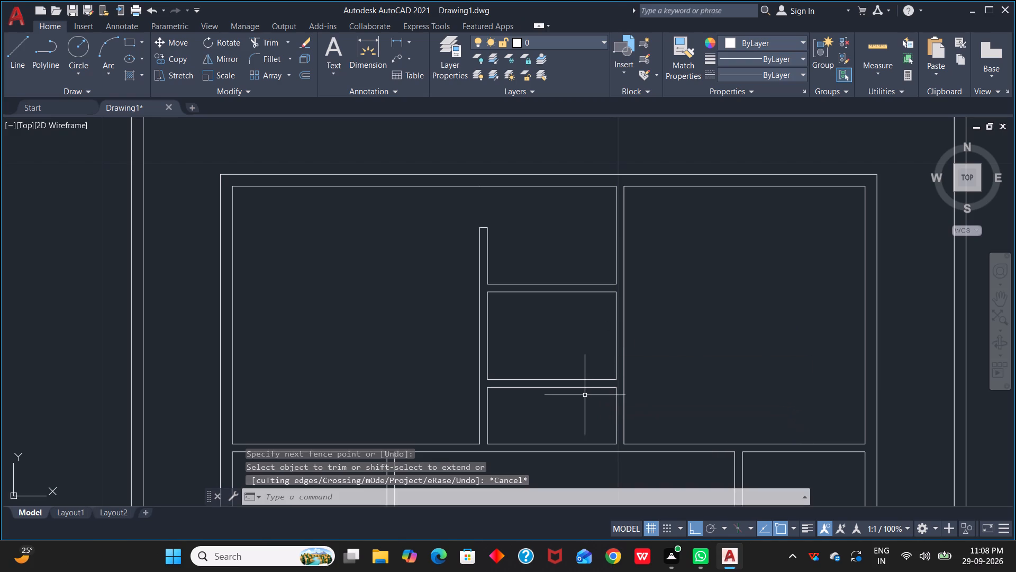
Draw a short line across the top-right room's partition, level with the bottom edge of the middle small room.
key("l")
key("space")
scroll(604, 390, "up", 2)
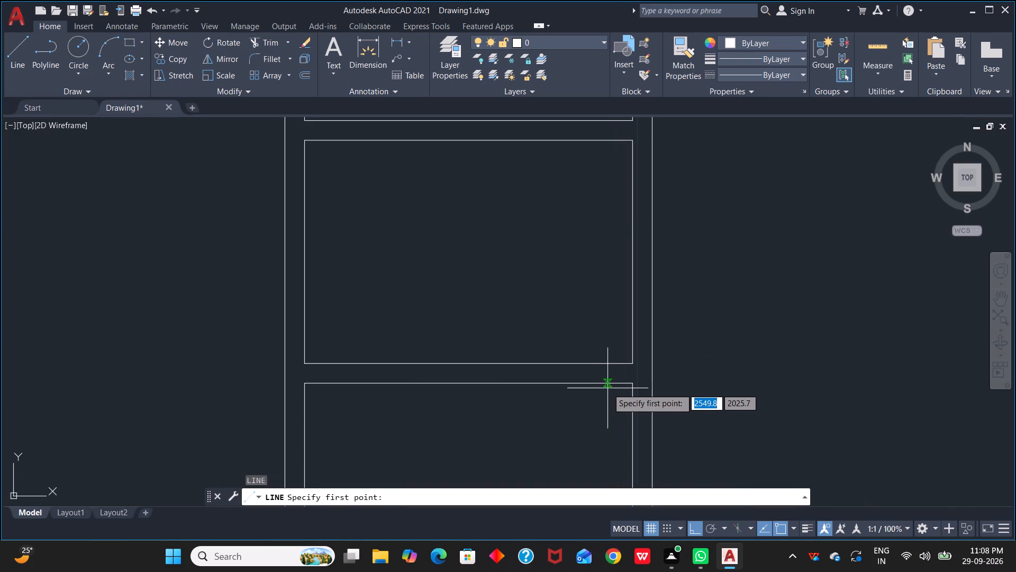
left_click(631, 367)
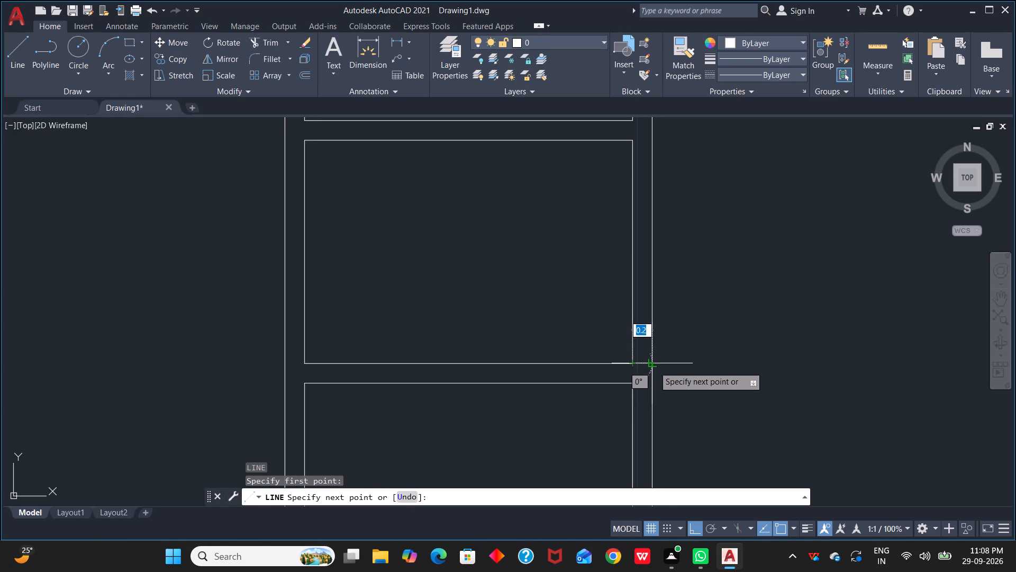
left_click(654, 367)
key("Escape")
Offset the short line across the top-right room's partition 0.80 upward.
key("o")
key("space")
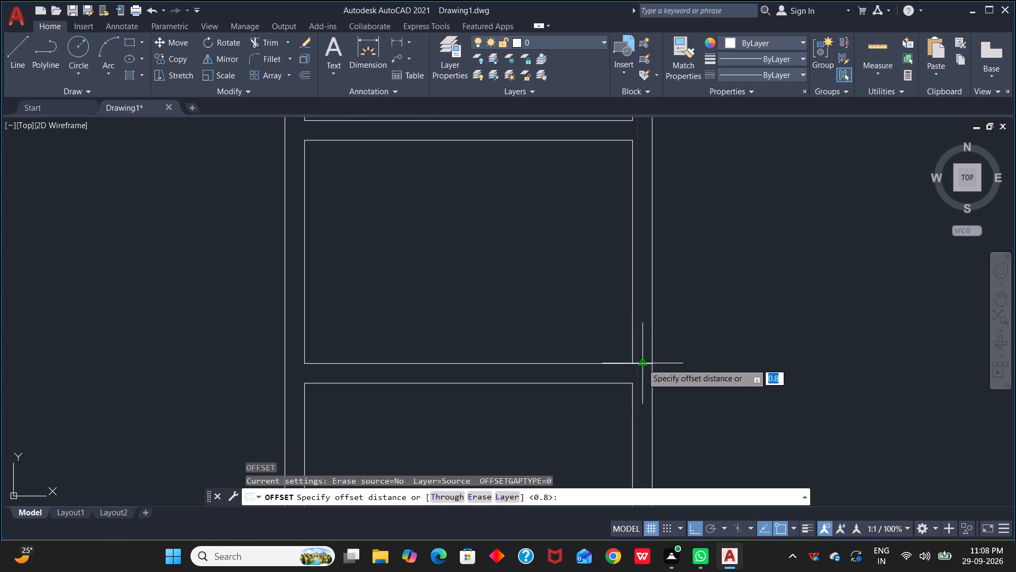
key("space")
left_click(642, 363)
left_click(642, 333)
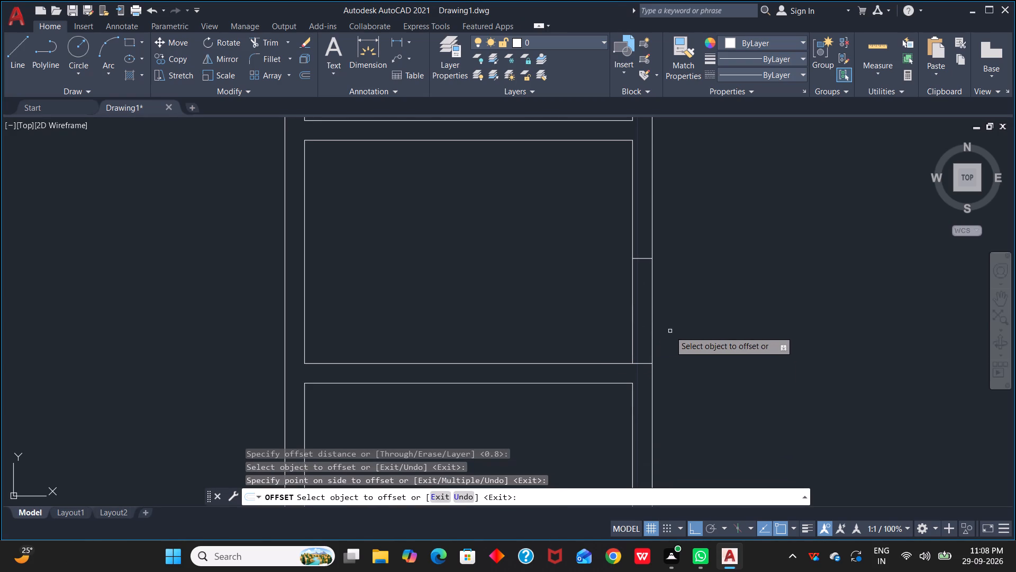
key("Escape")
Trim both partition lines between the two cross lines to open a doorway between the middle small room and the top-right room.
type("tr")
key("space")
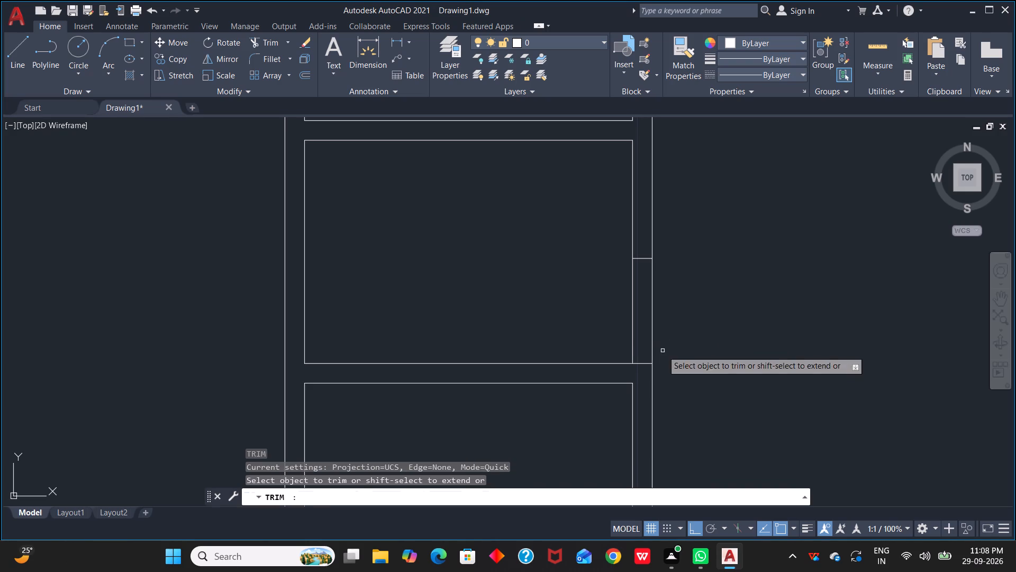
left_click_drag(592, 324, 734, 320)
scroll(732, 321, "down", 2)
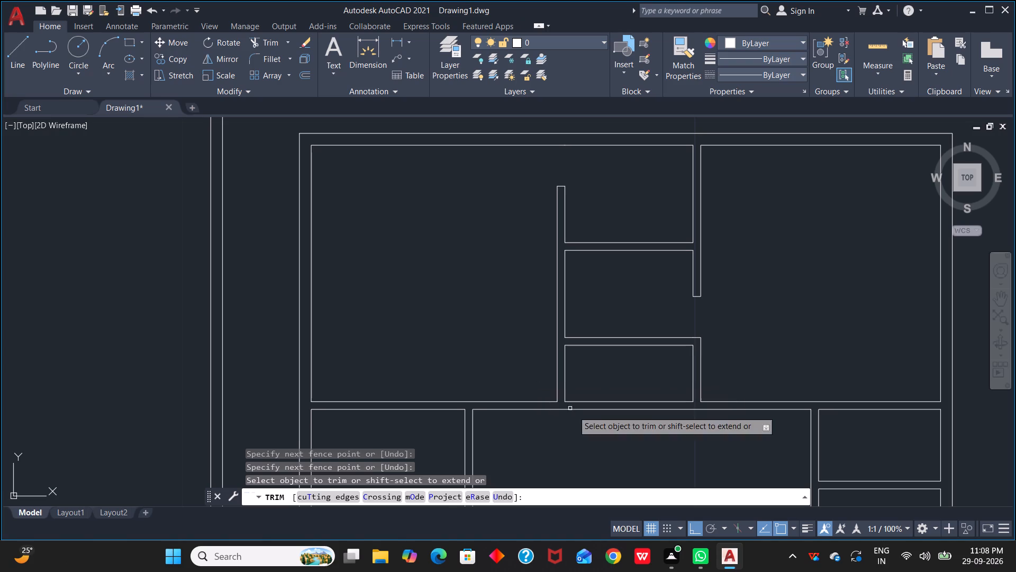
key("Escape")
key("Escape")
key("Escape")
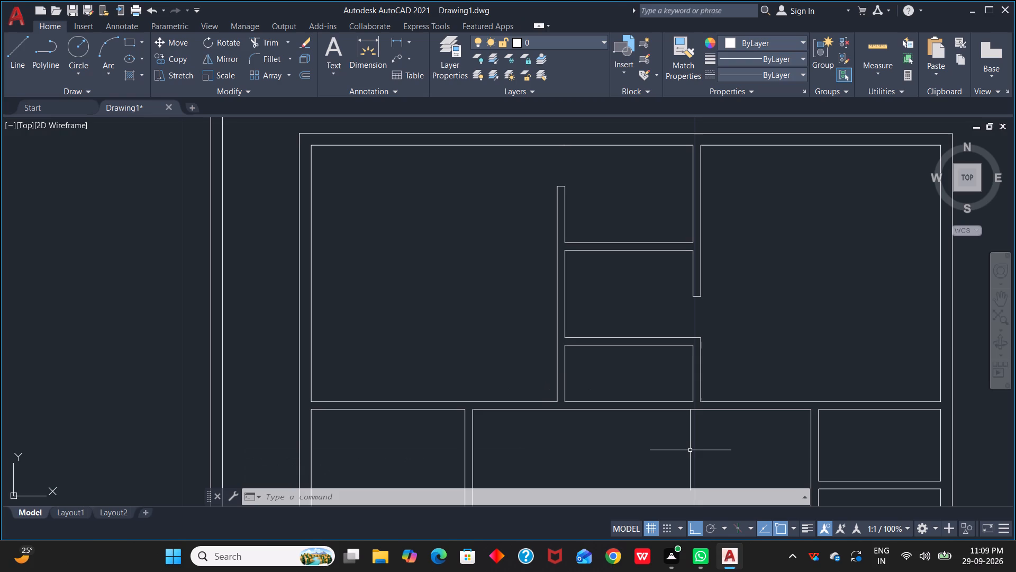
Draw a short line across the bottom end of the lowest small room's left partition, level with the horizontal wall's upper line.
type("l")
key("space")
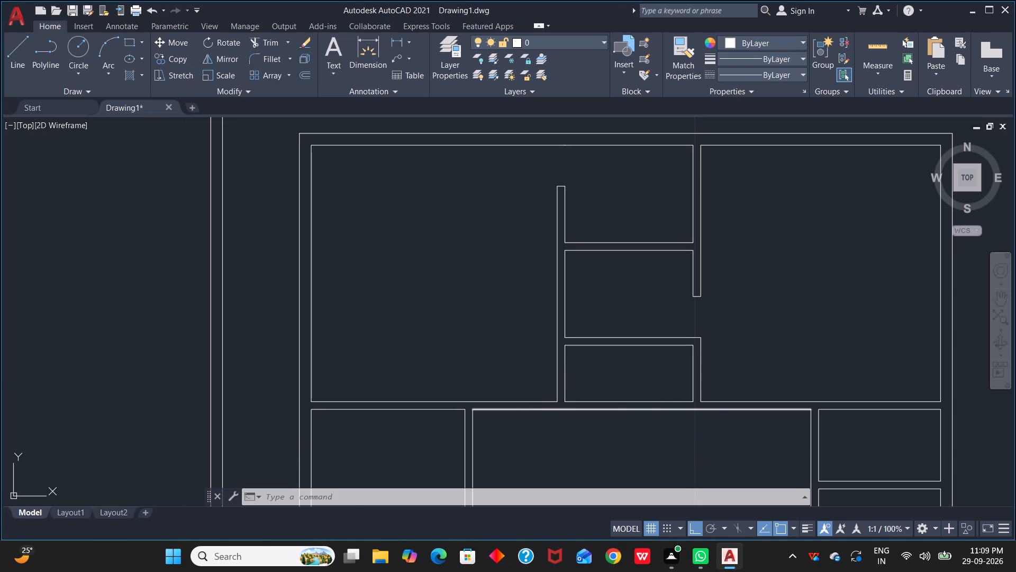
scroll(574, 409, "up", 3)
left_click(503, 382)
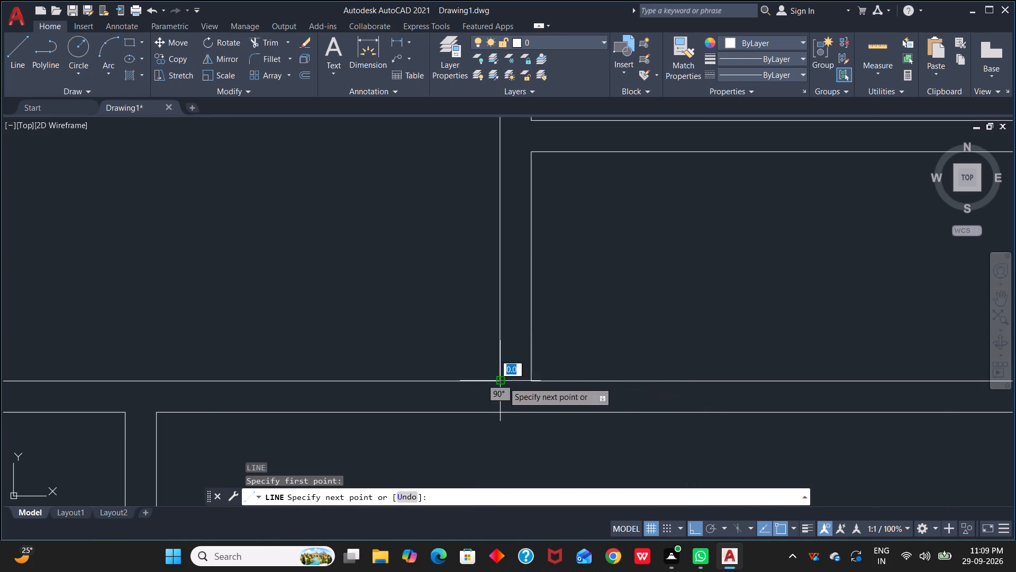
scroll(529, 382, "up", 3)
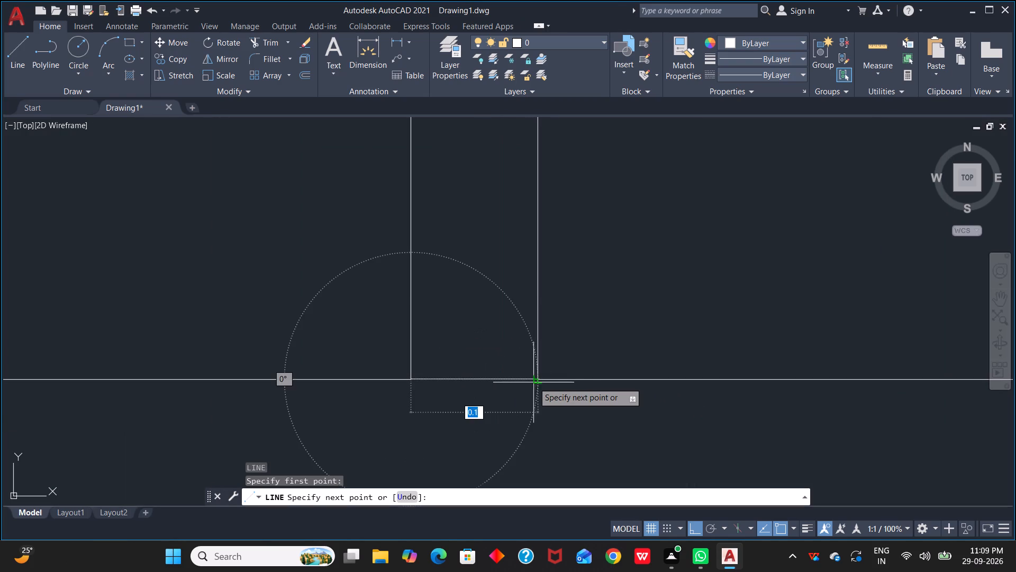
left_click(534, 382)
key("Escape")
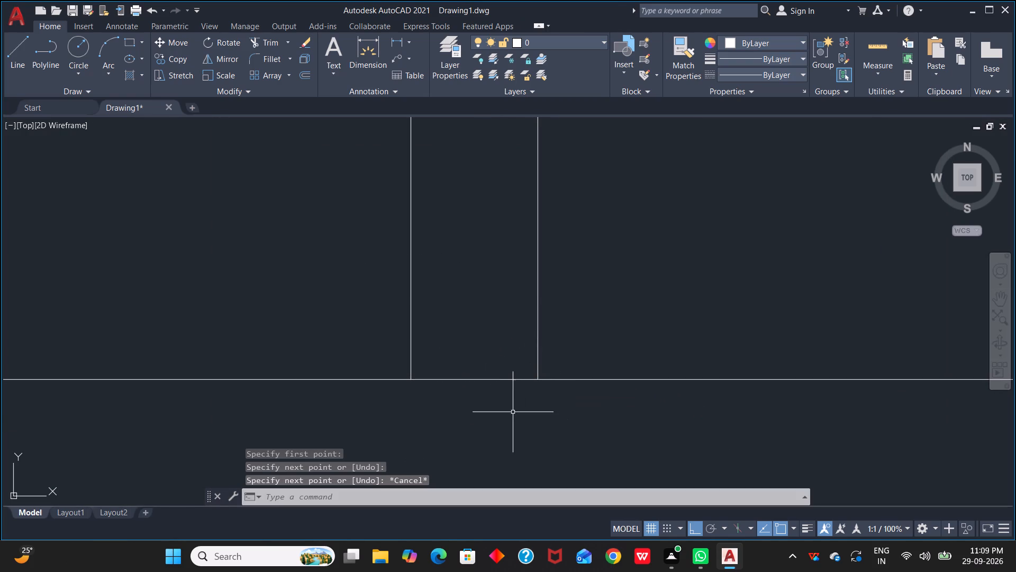
Offset the short line across the lowest small room's left partition 1 upward.
type("o")
key("space")
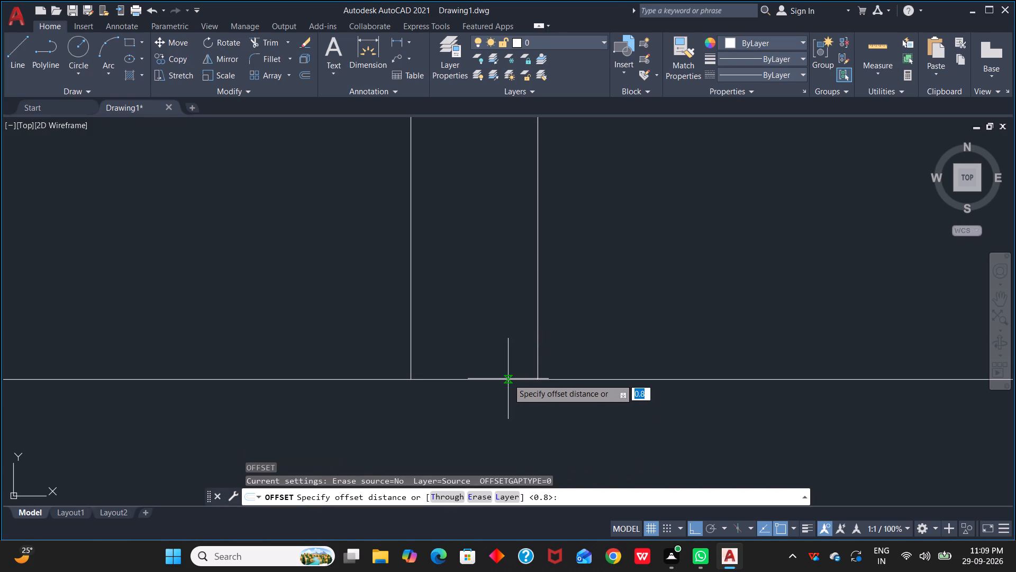
type("1")
key("space")
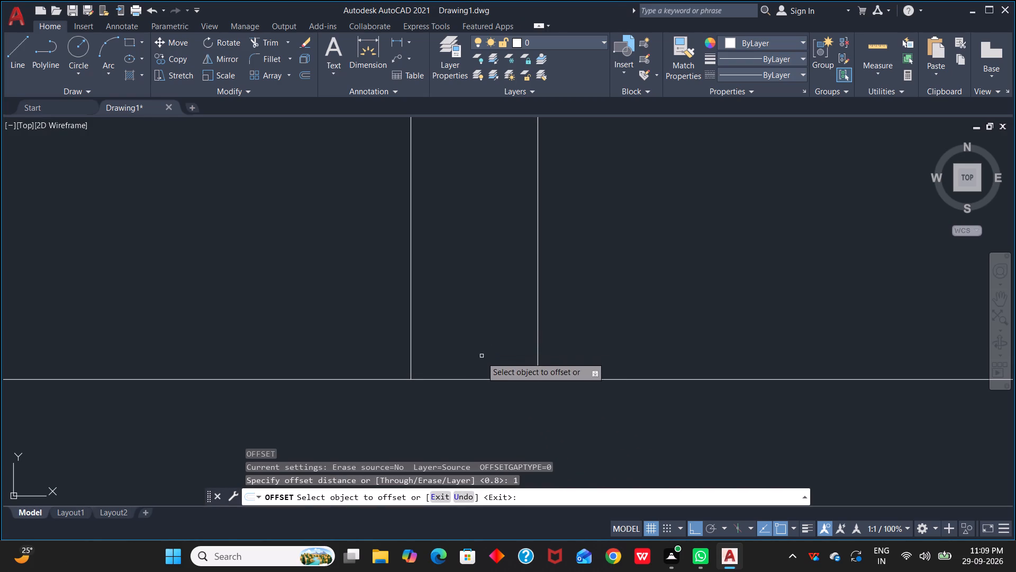
left_click(478, 378)
scroll(494, 316, "down", 1)
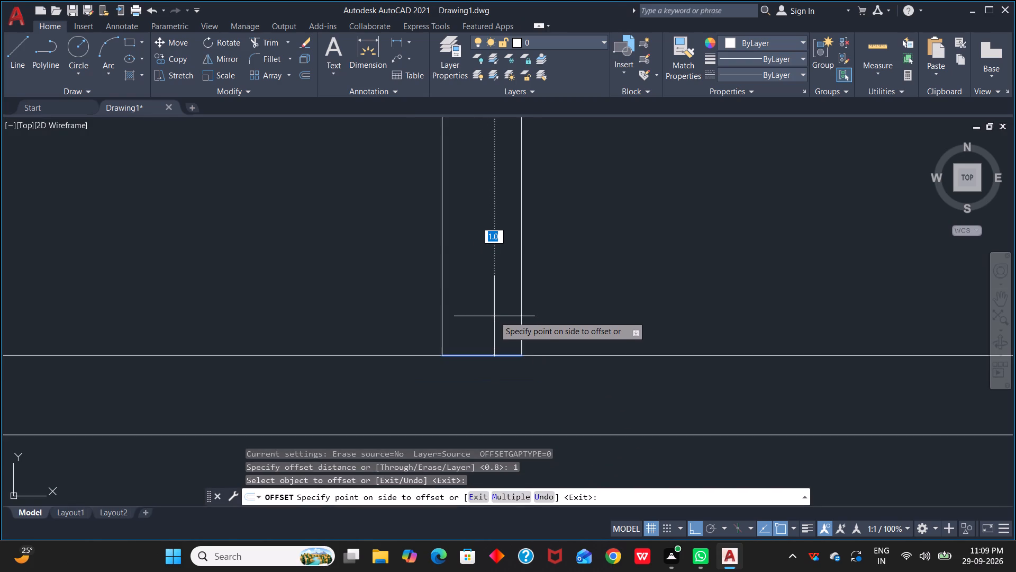
scroll(494, 316, "down", 3)
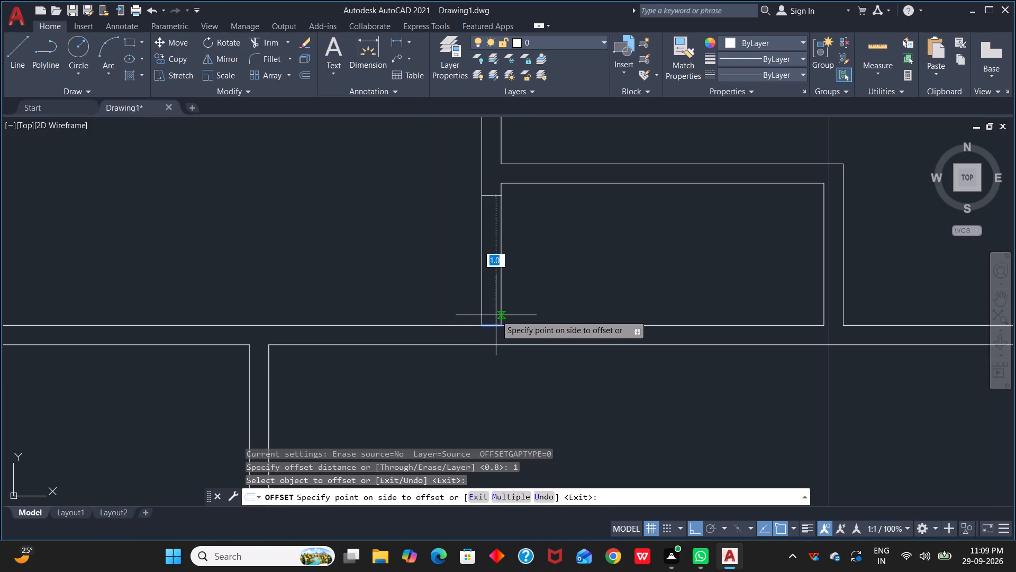
left_click(496, 315)
left_click(563, 298)
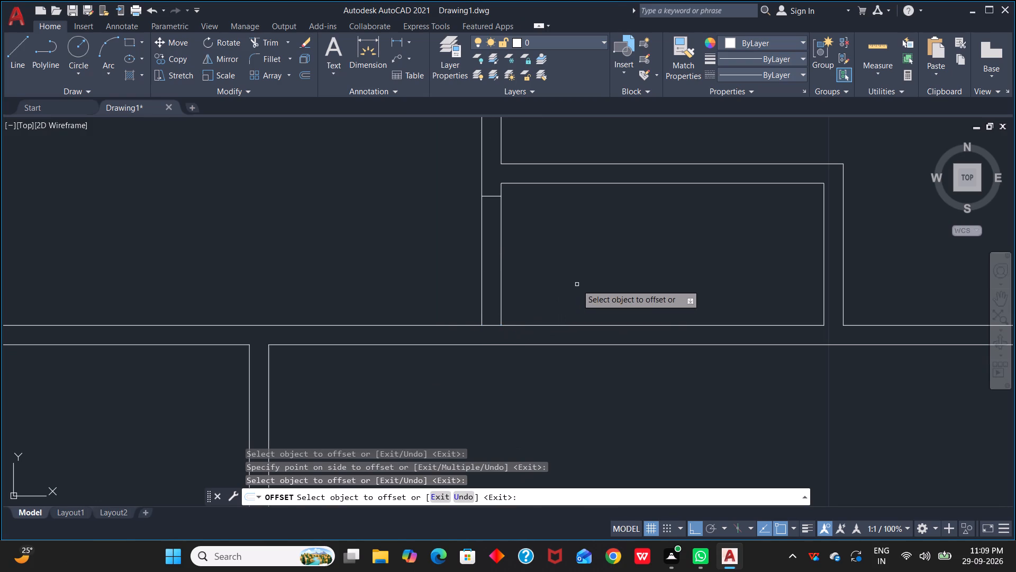
key("Escape")
Trim both left partition lines between the offset line and the horizontal wall to open the lowest small room's left side.
scroll(603, 265, "down", 1)
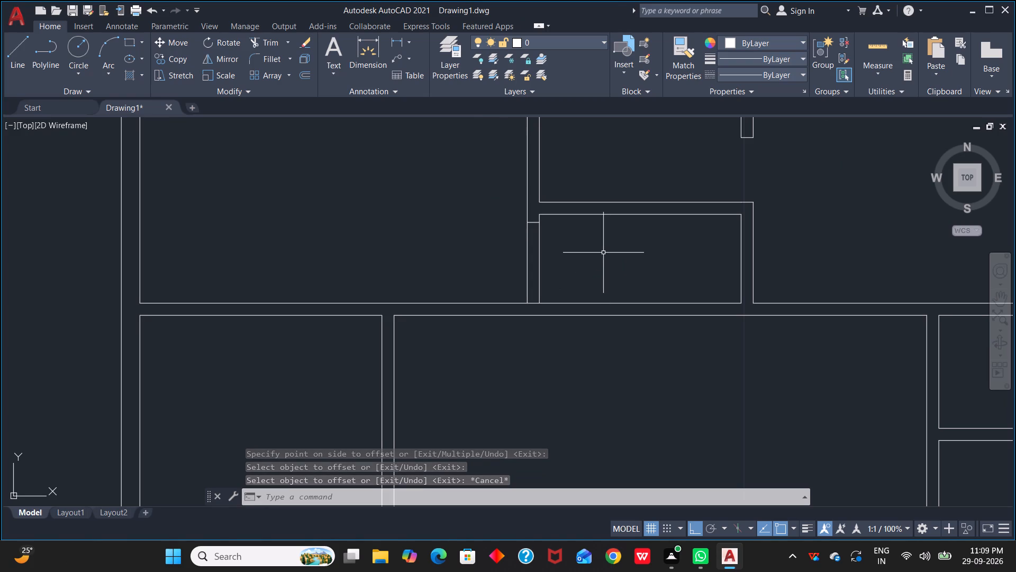
scroll(570, 251, "up", 3)
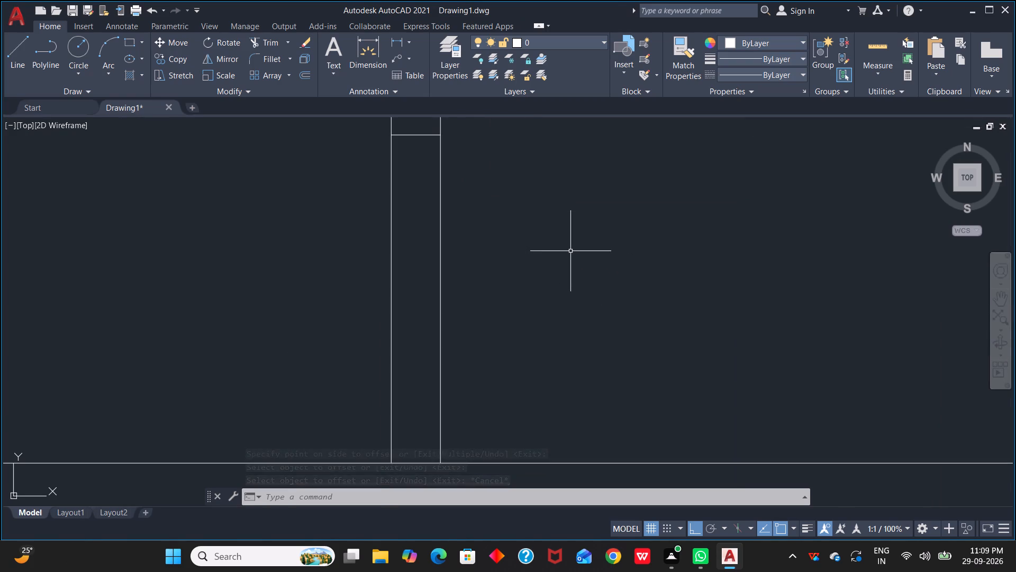
scroll(558, 248, "down", 3)
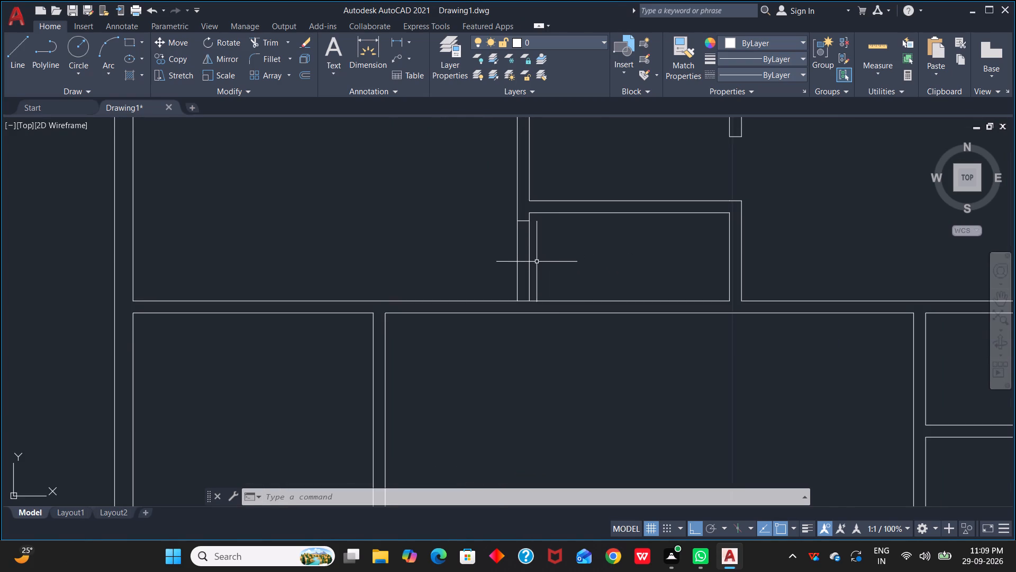
type("tr")
key("space")
left_click_drag(550, 269, 493, 267)
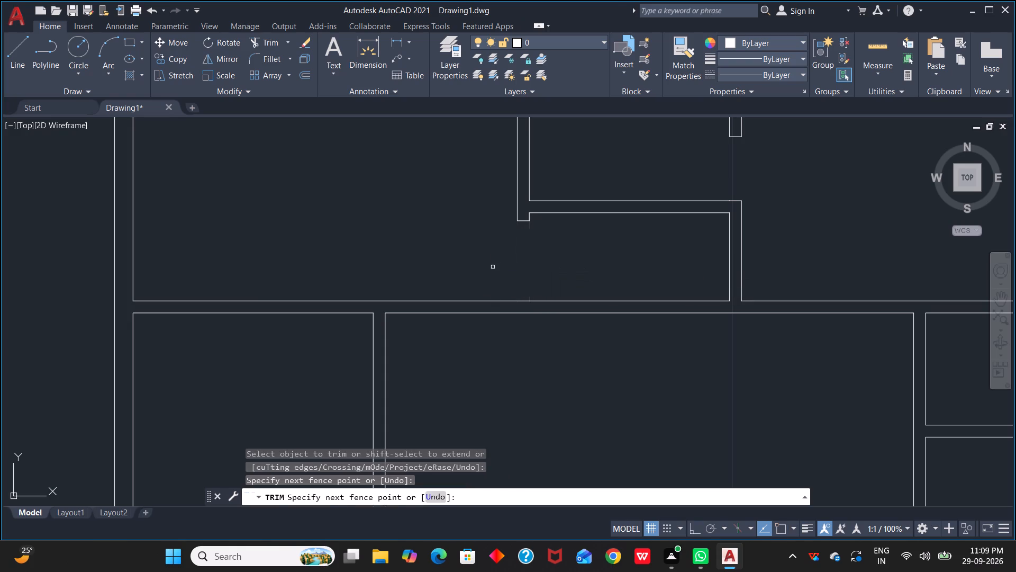
scroll(578, 262, "down", 1)
middle_click_drag(633, 261, 549, 278)
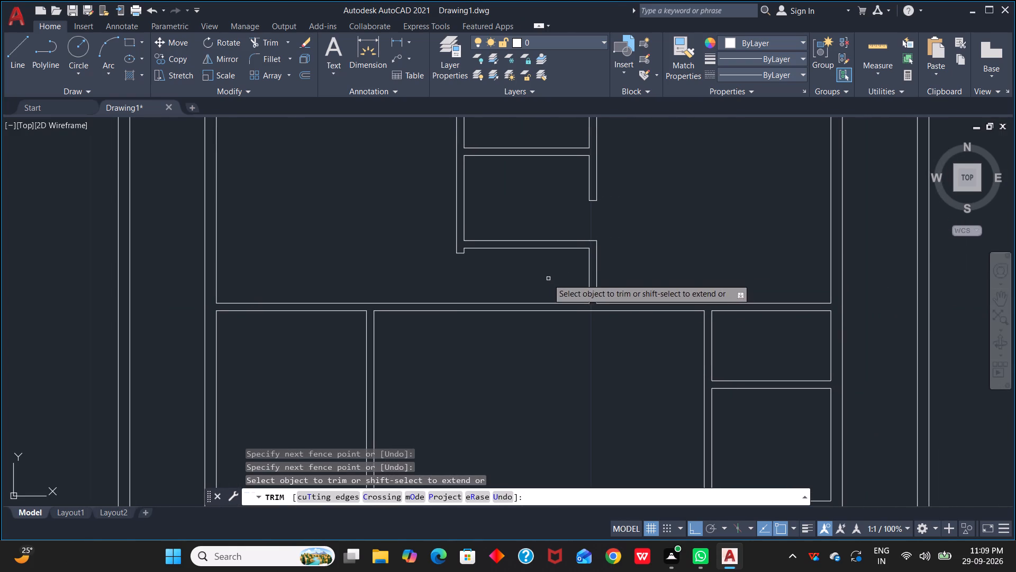
scroll(543, 281, "up", 1)
key("Escape")
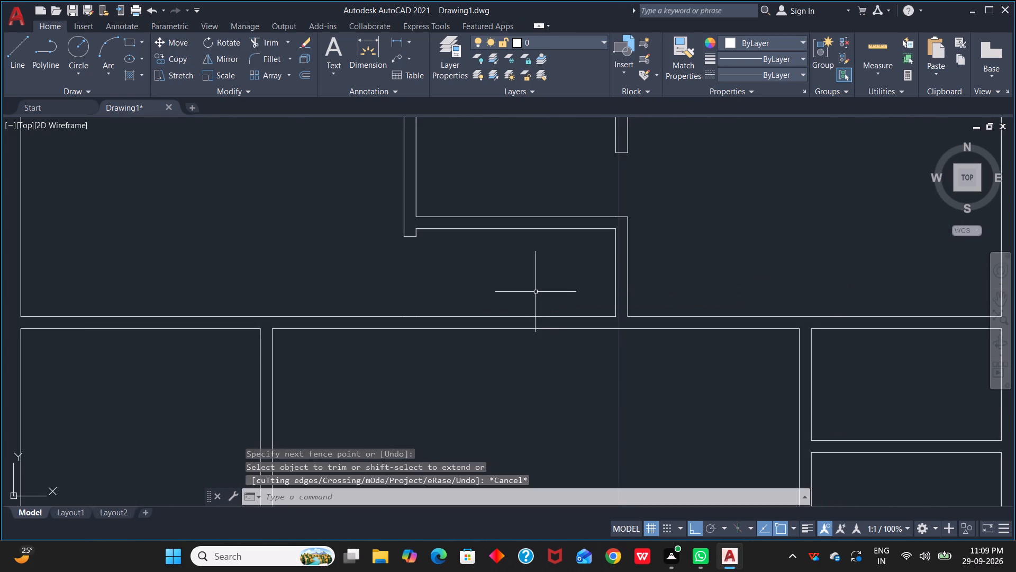
Draw a short line across the bottom end of the lowest small room's right partition, where it meets the horizontal wall.
scroll(563, 293, "up", 1)
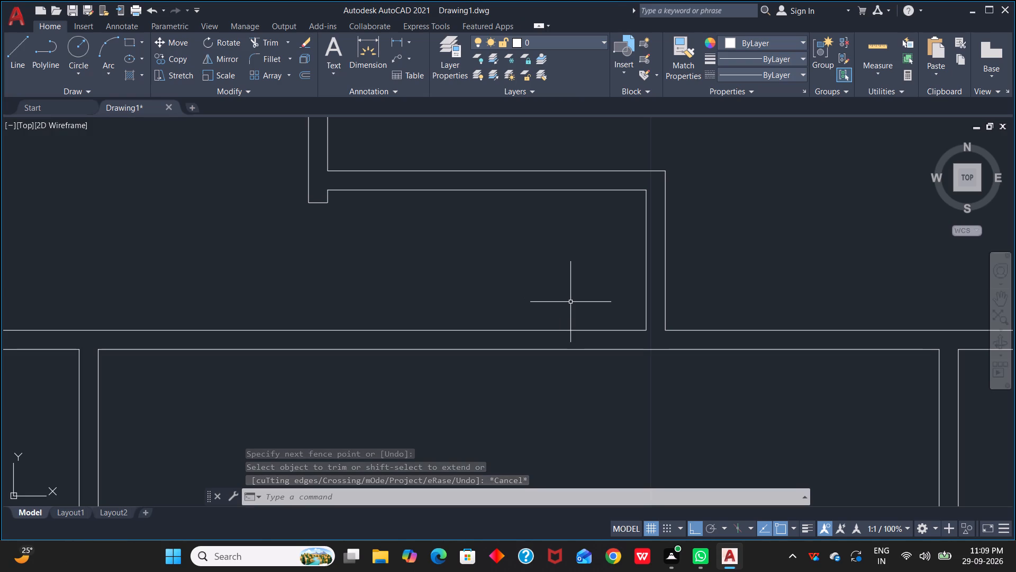
key("l")
key("space")
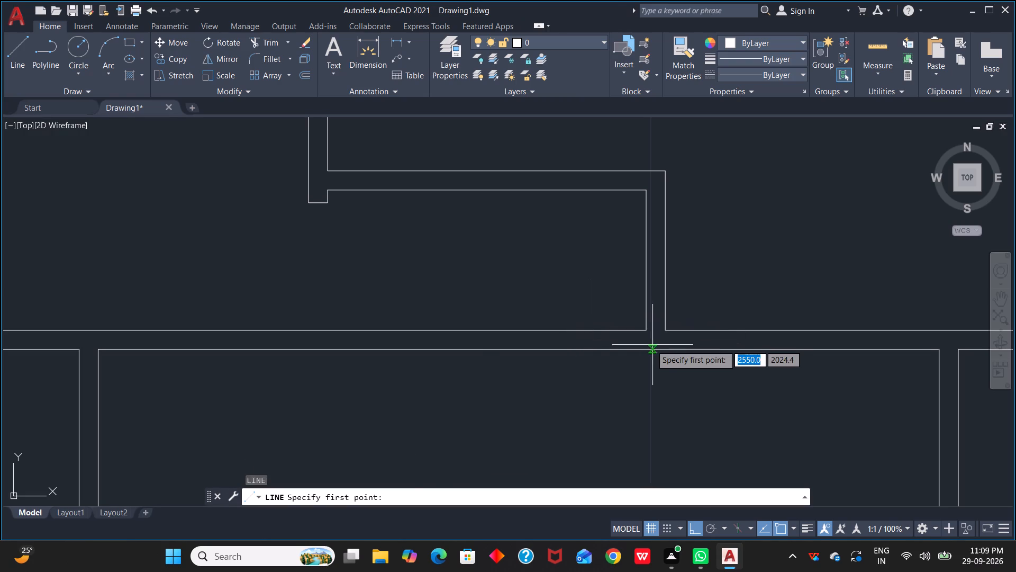
left_click(647, 332)
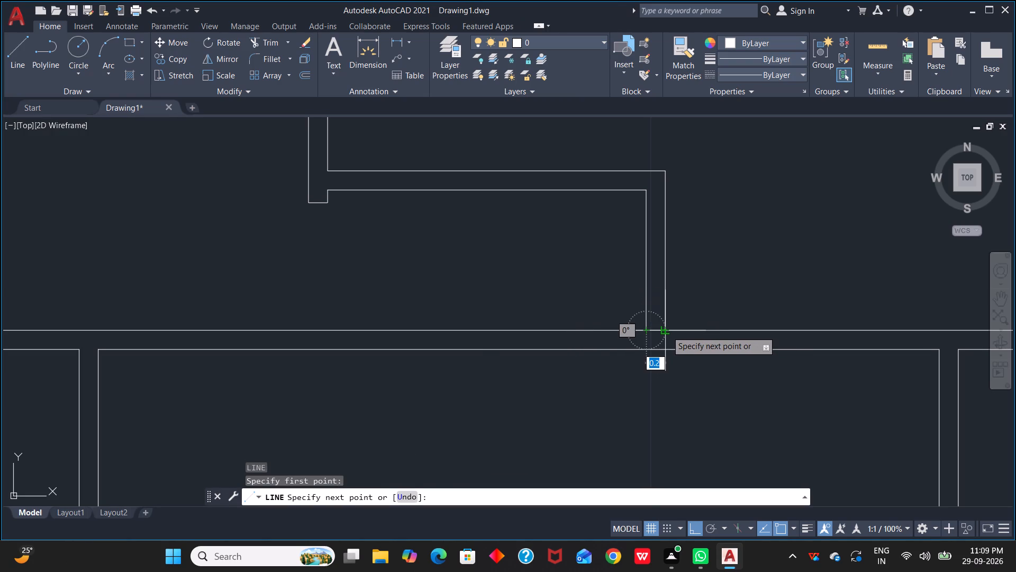
scroll(667, 331, "up", 3)
left_click(655, 332)
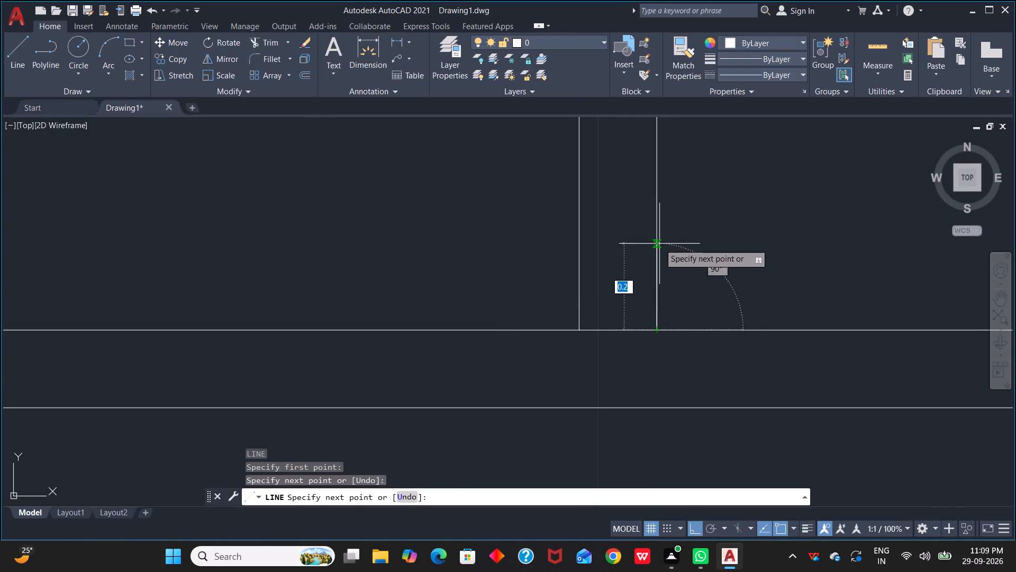
key("Escape")
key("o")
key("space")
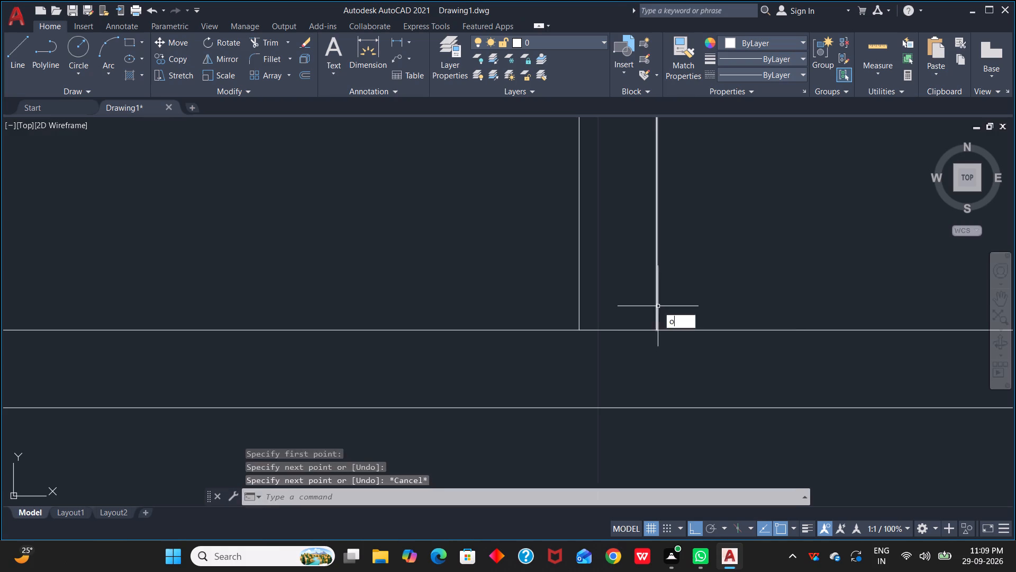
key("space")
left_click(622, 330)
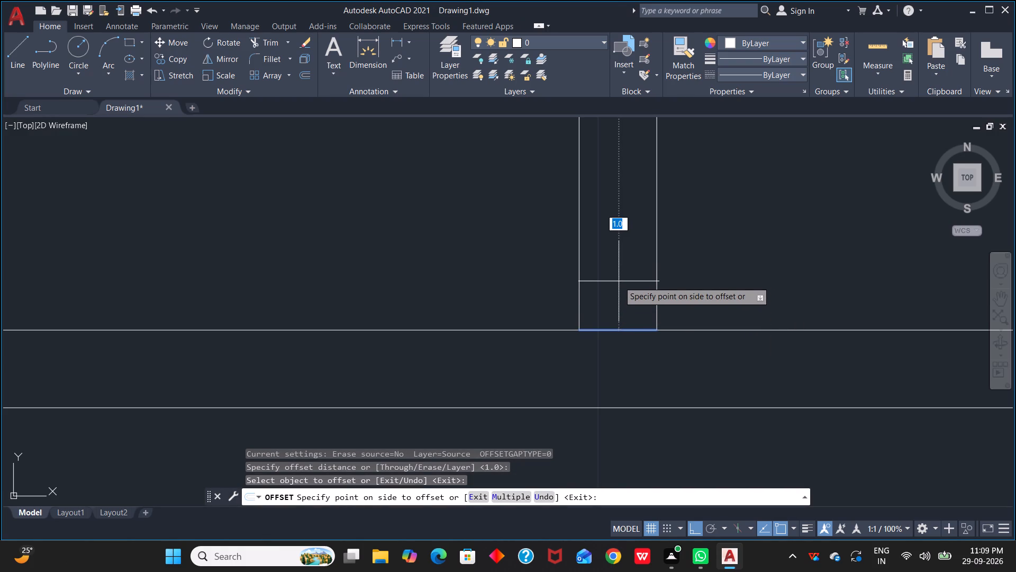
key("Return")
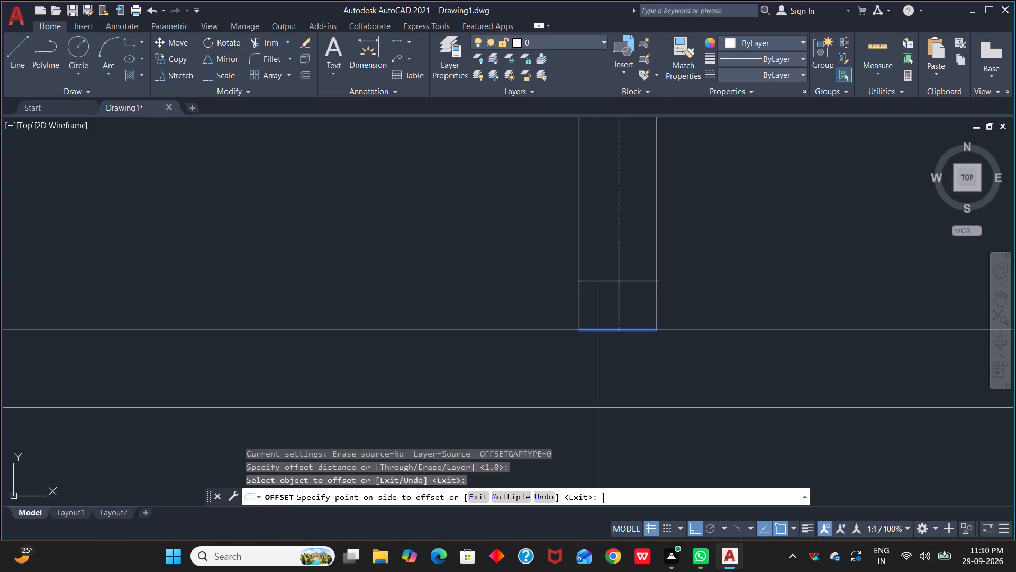
Offset the short line across the lowest small room's right partition 1.0 upward.
scroll(619, 281, "down", 3)
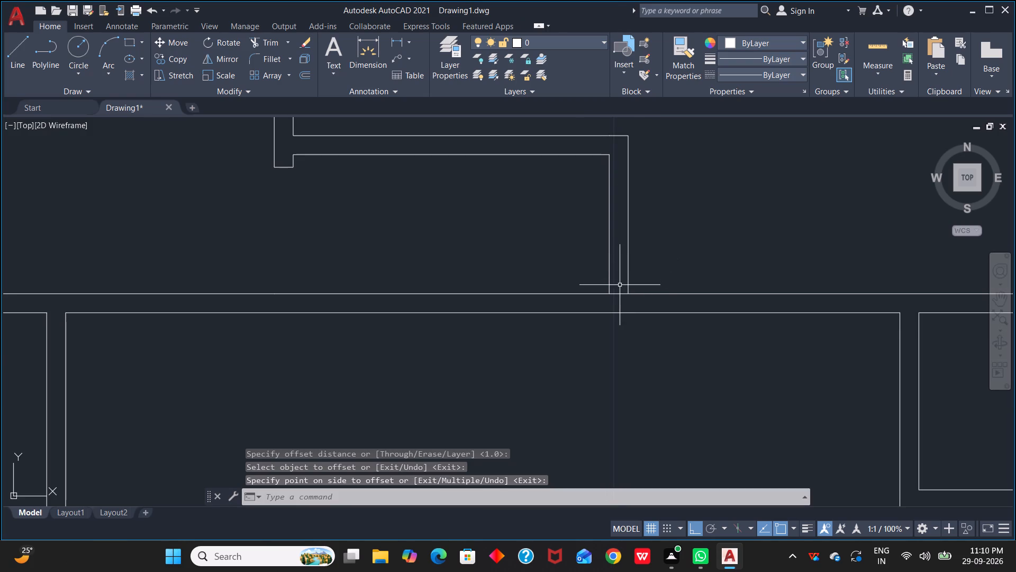
key("space")
key("space")
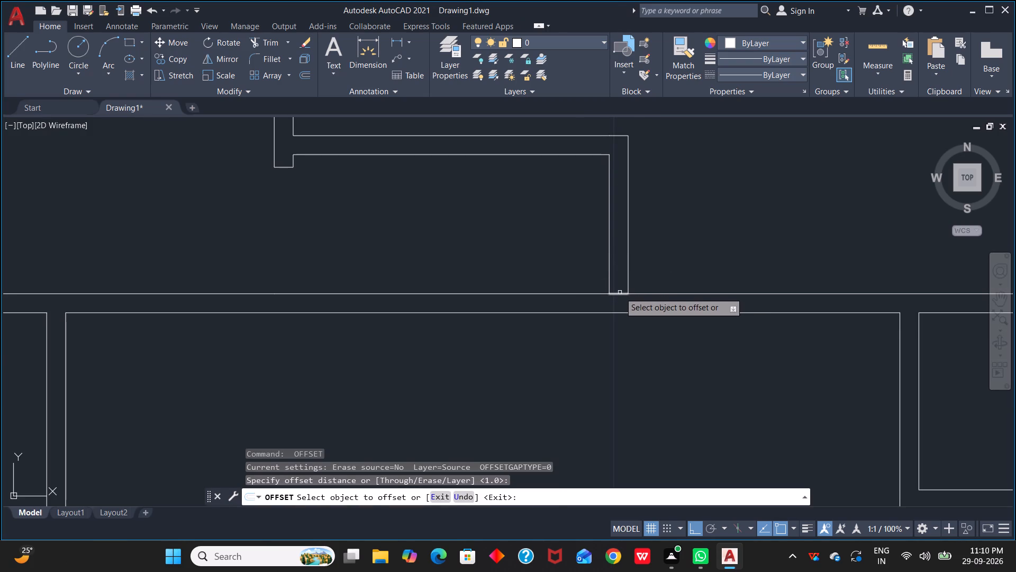
left_click(619, 293)
left_click(621, 253)
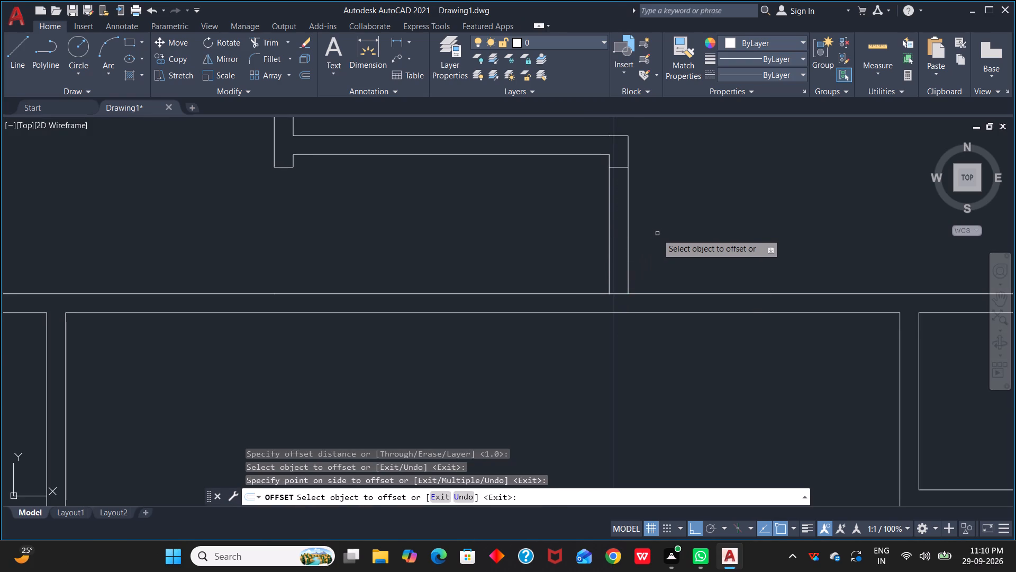
key("t")
key("r")
key("space")
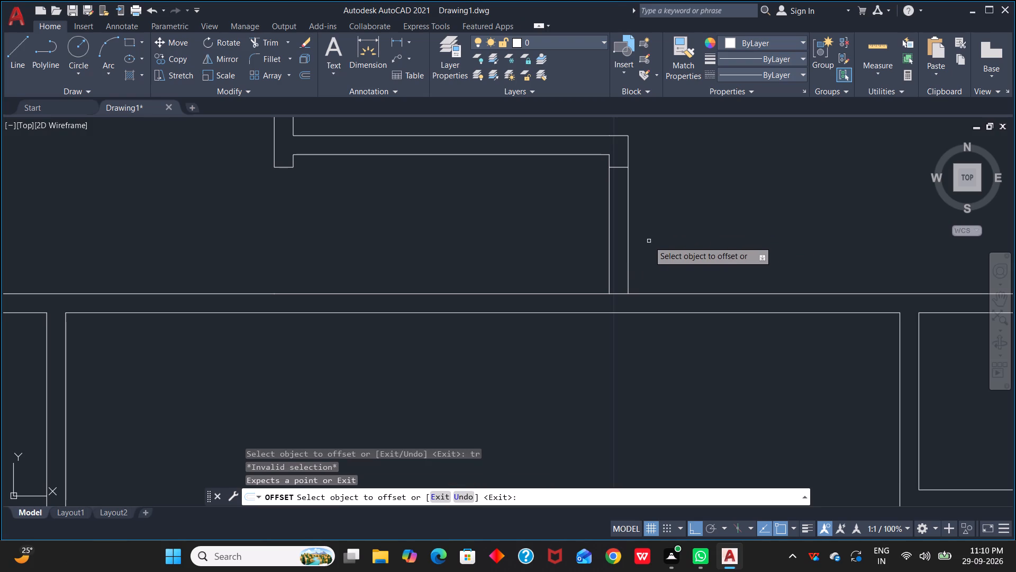
key("Escape")
Trim both right partition lines between the offset line and the horizontal wall to open the lowest small room's right side.
key("t")
key("r")
key("space")
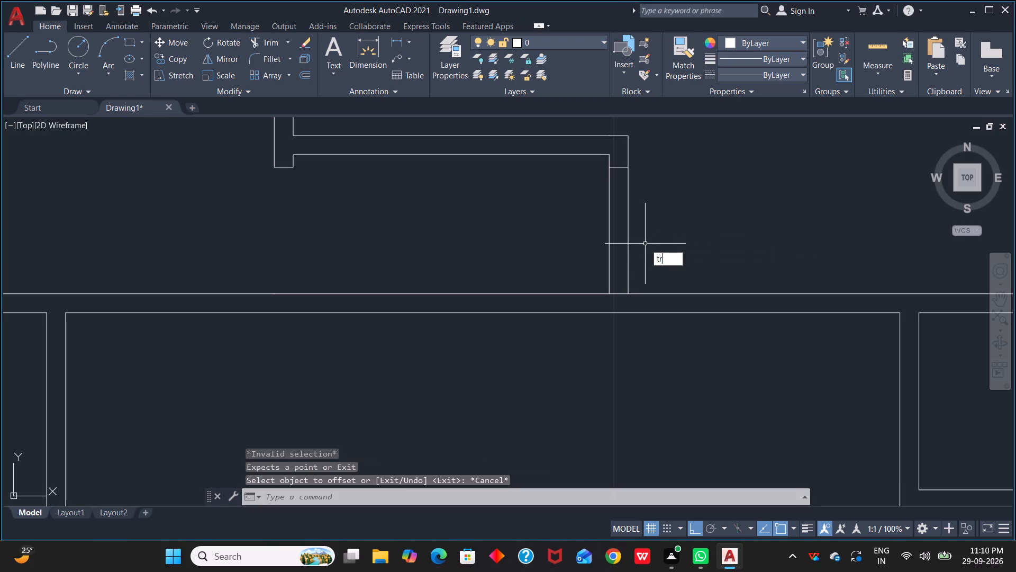
left_click_drag(579, 242, 656, 245)
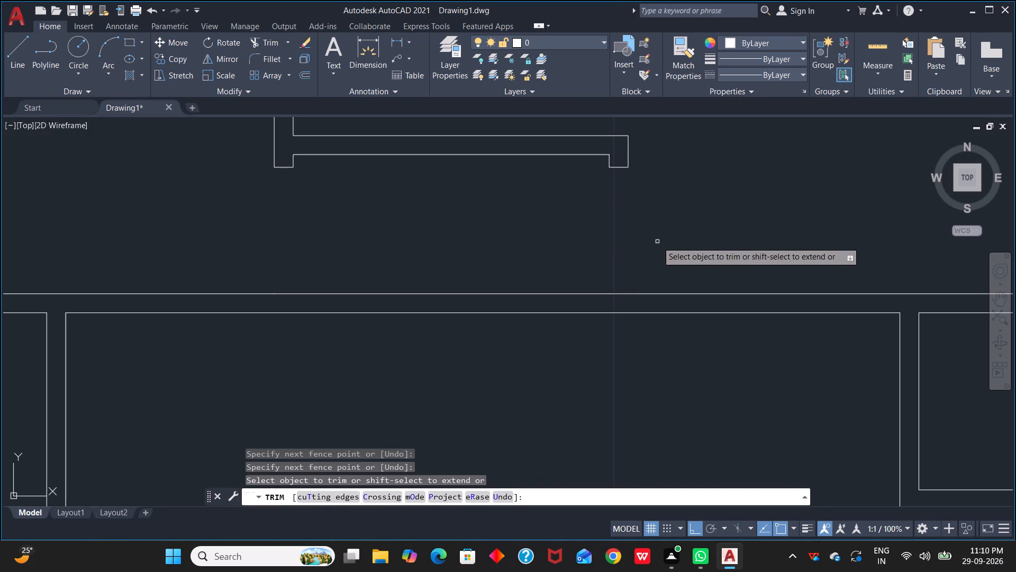
scroll(657, 242, "down", 2)
middle_click_drag(678, 241, 681, 363)
scroll(679, 241, "down", 1)
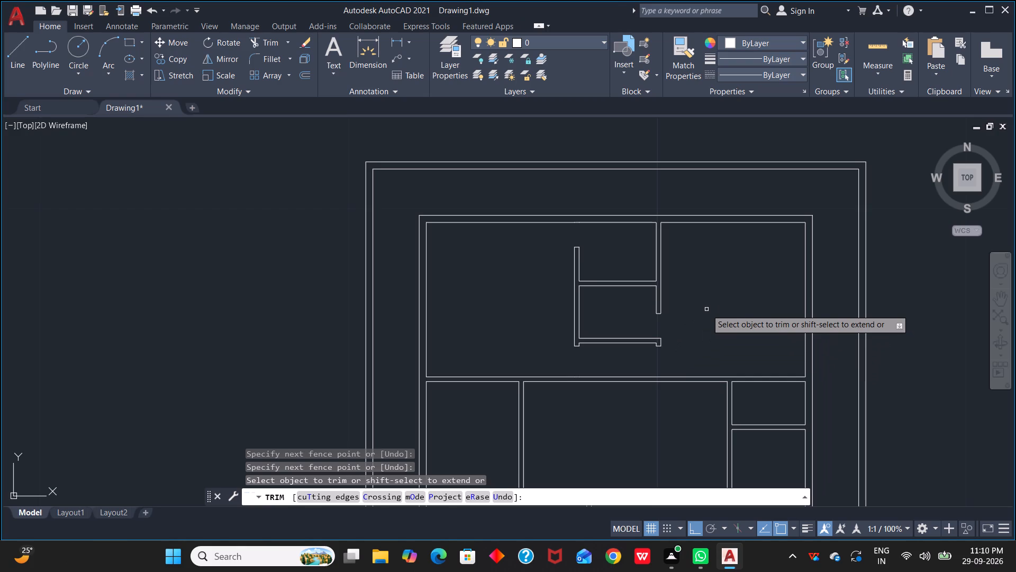
scroll(565, 364, "up", 2)
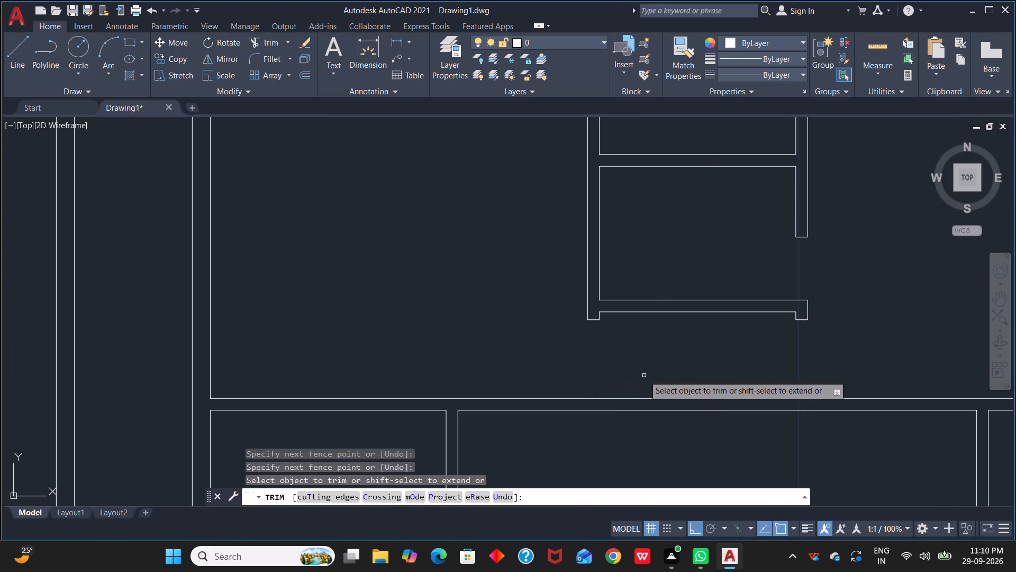
key("Escape")
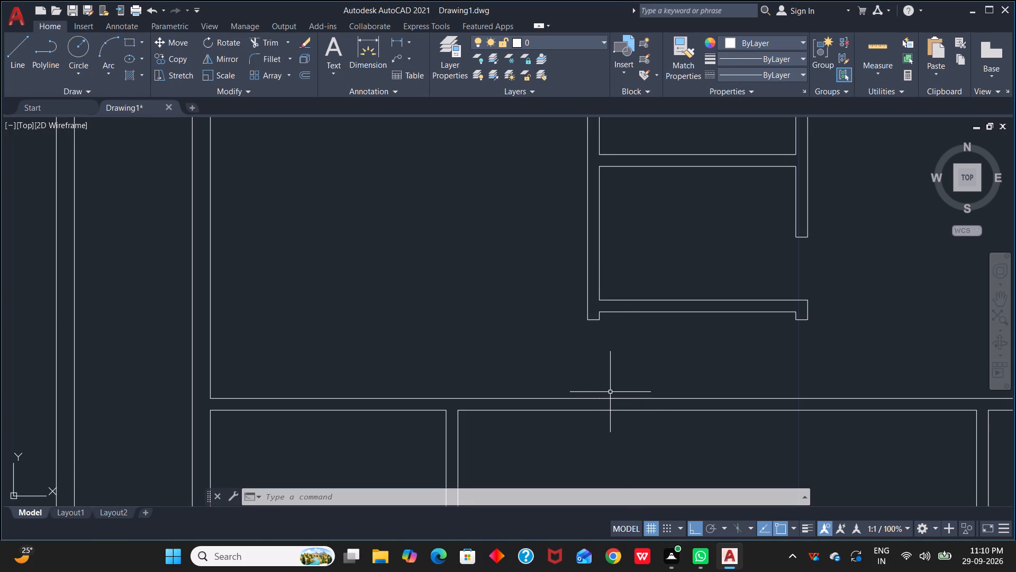
Extend both lines of the small rooms' left partition down across the horizontal wall to its lower line.
key("e")
type("x")
key("space")
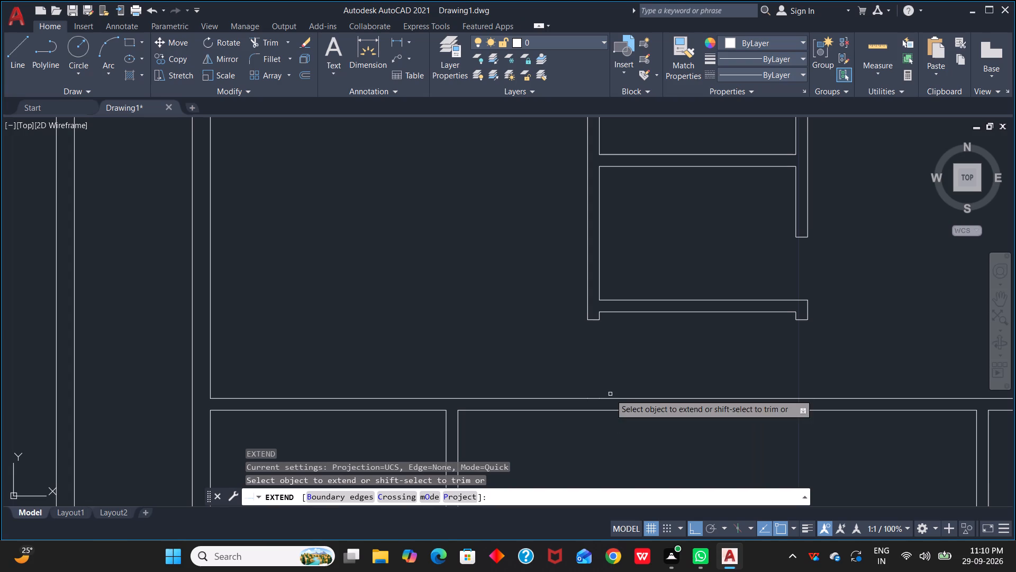
left_click(587, 311)
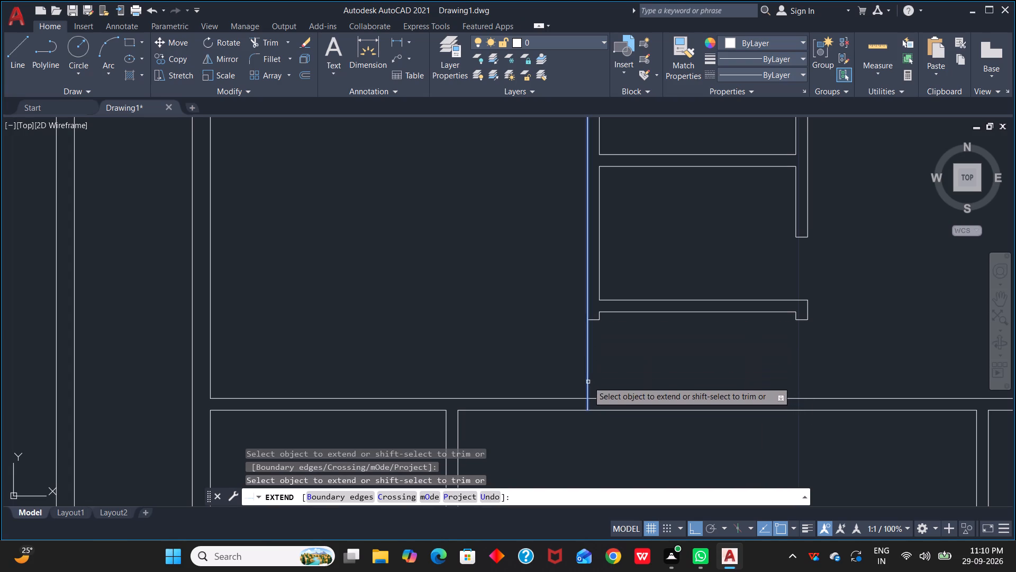
left_click(588, 381)
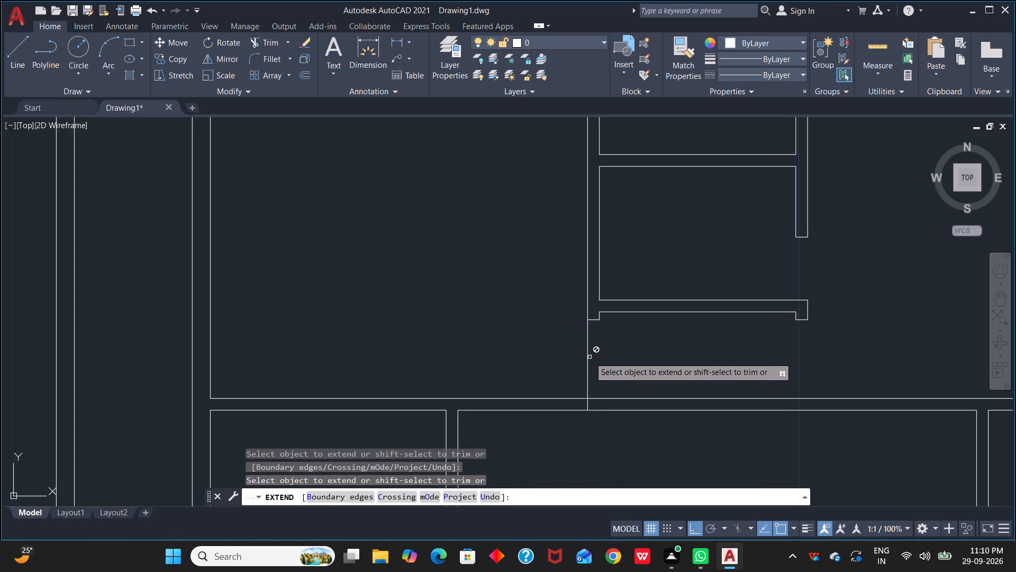
key("Escape")
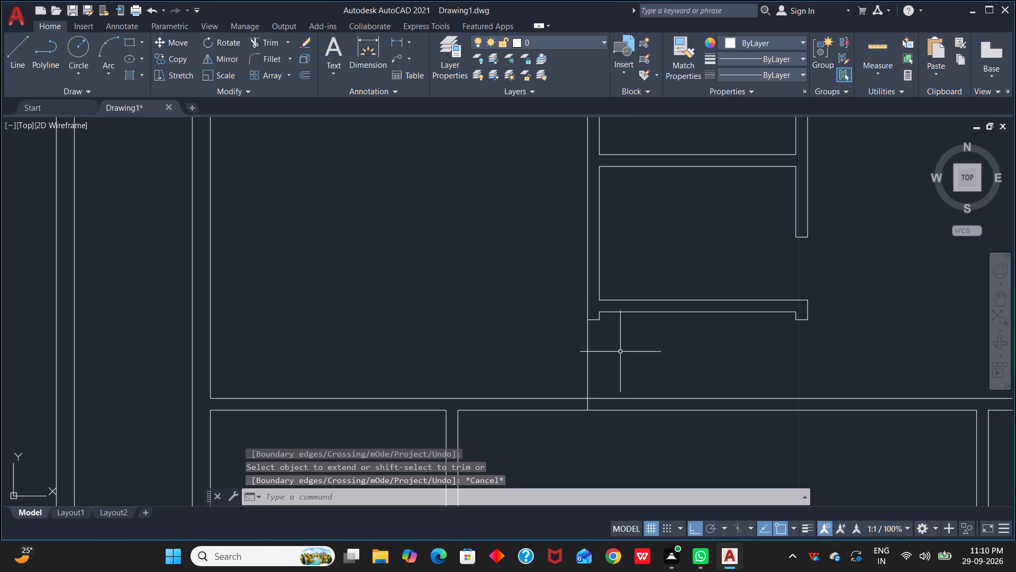
key("e")
key("x")
key("space")
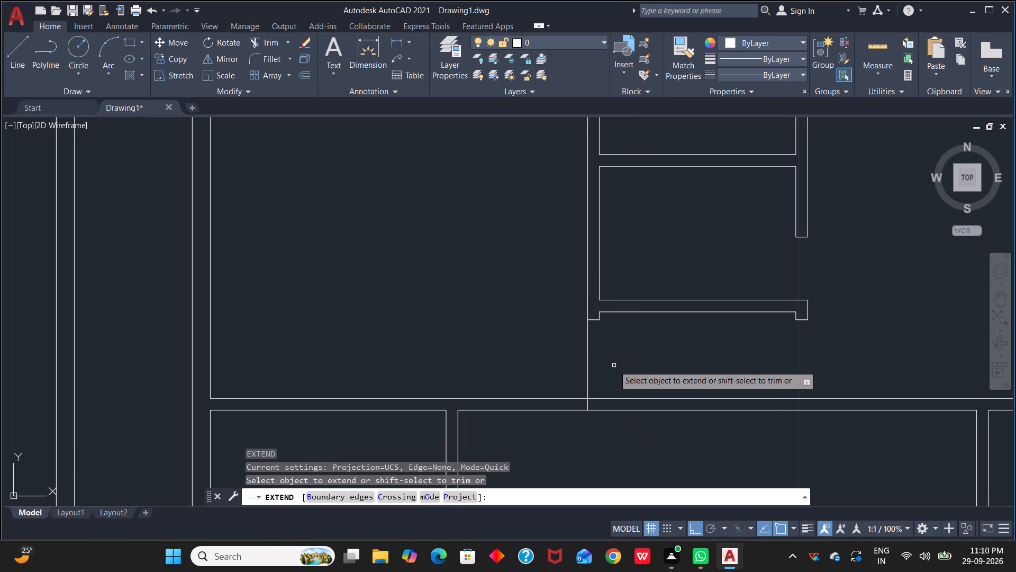
left_click(599, 317)
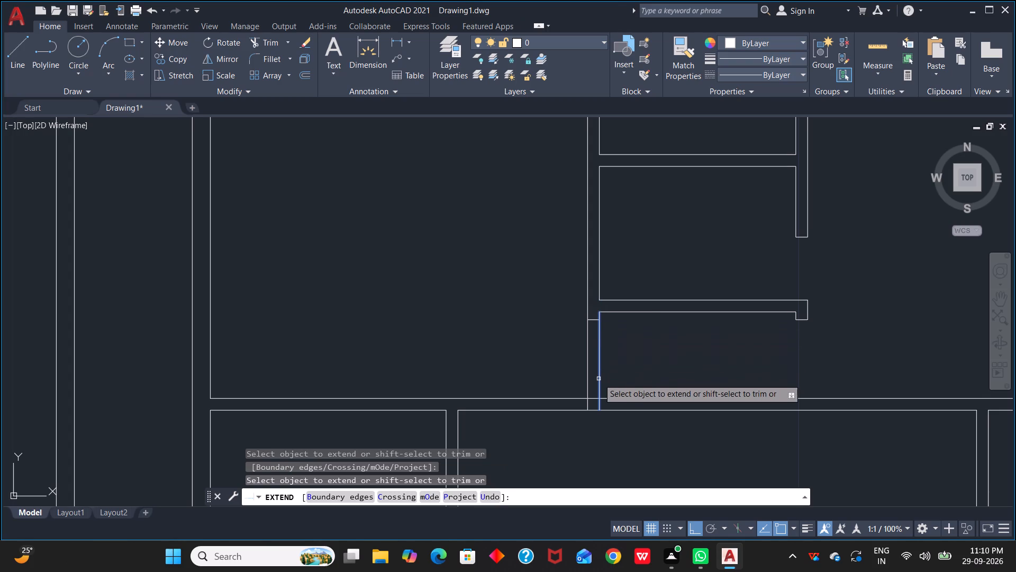
left_click(598, 379)
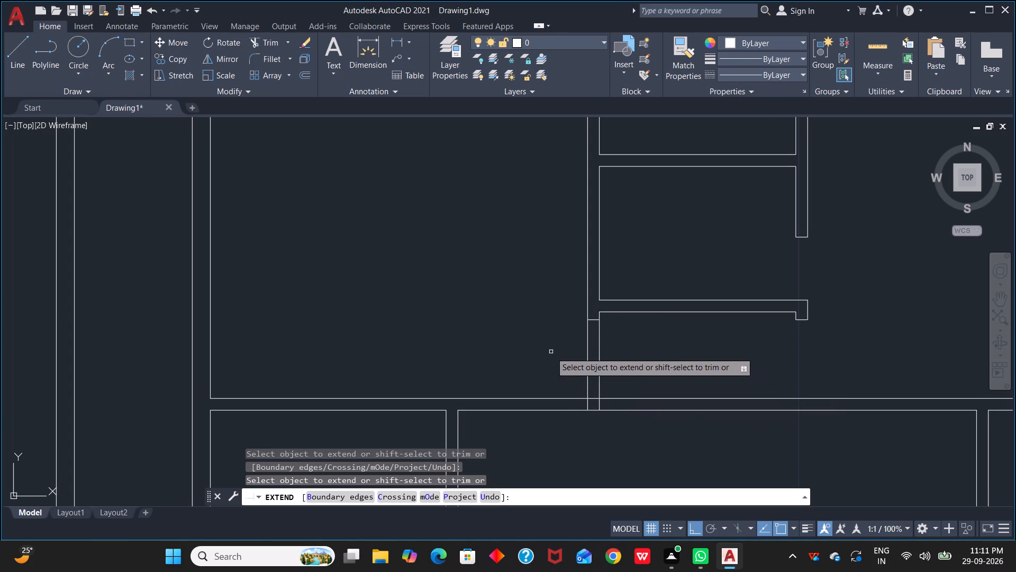
key("Escape")
Offset the left partition's inner line 2.5 to the right, toward the opposite partition.
type("o")
key("space")
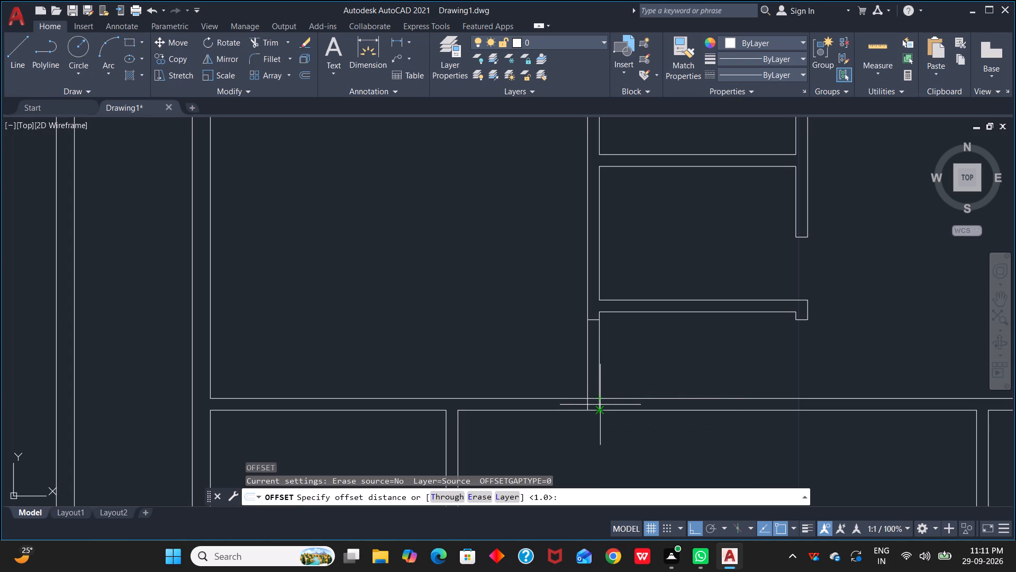
type("2.5")
key("space")
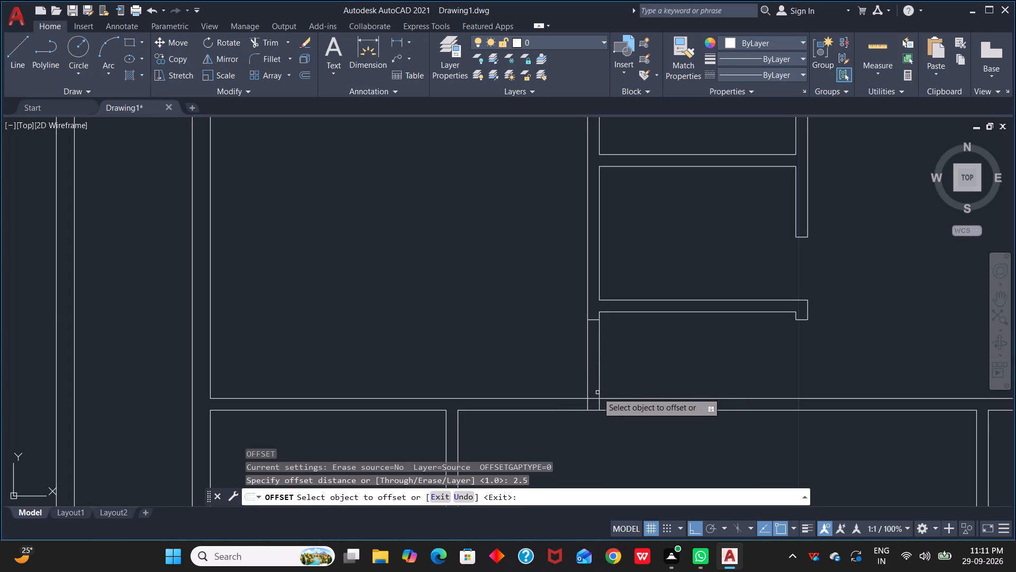
left_click(599, 392)
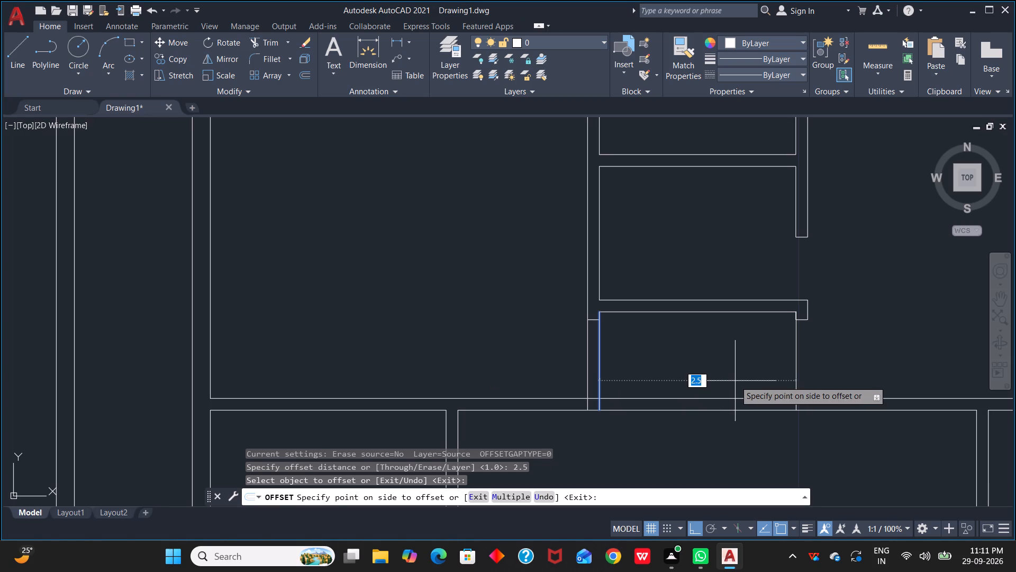
left_click(735, 381)
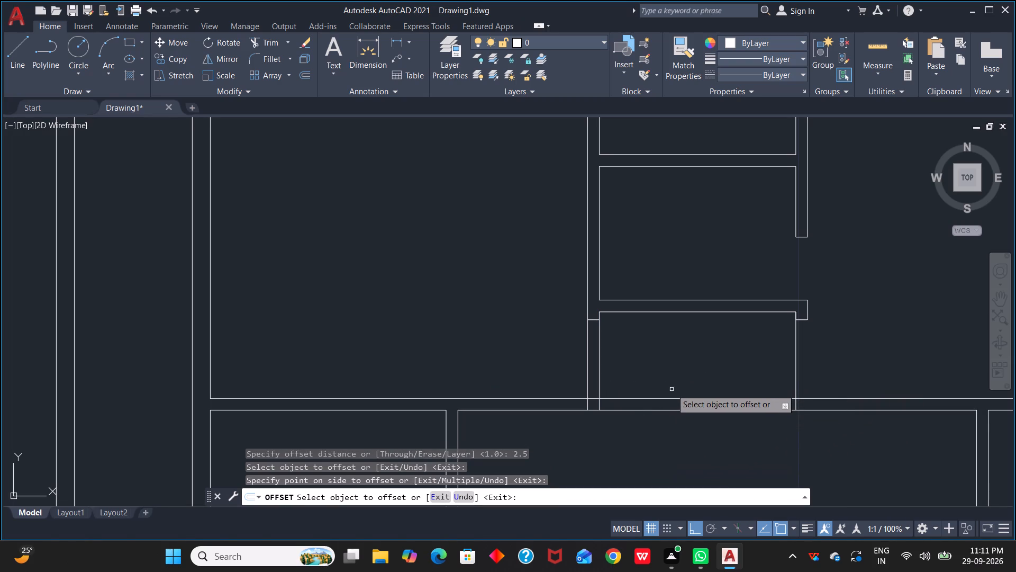
key("Escape")
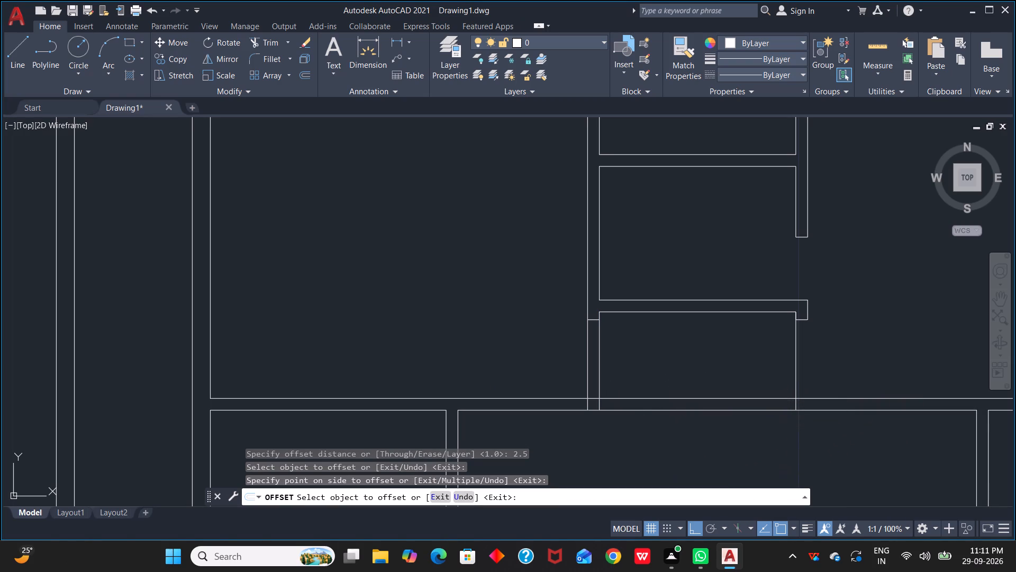
Trim the horizontal wall between the left partition's inner line and its offset copy, and clear the leftover vertical lines, leaving a closed-ended 2.5 opening.
key("t")
key("r")
key("space")
left_click_drag(683, 368, 689, 448)
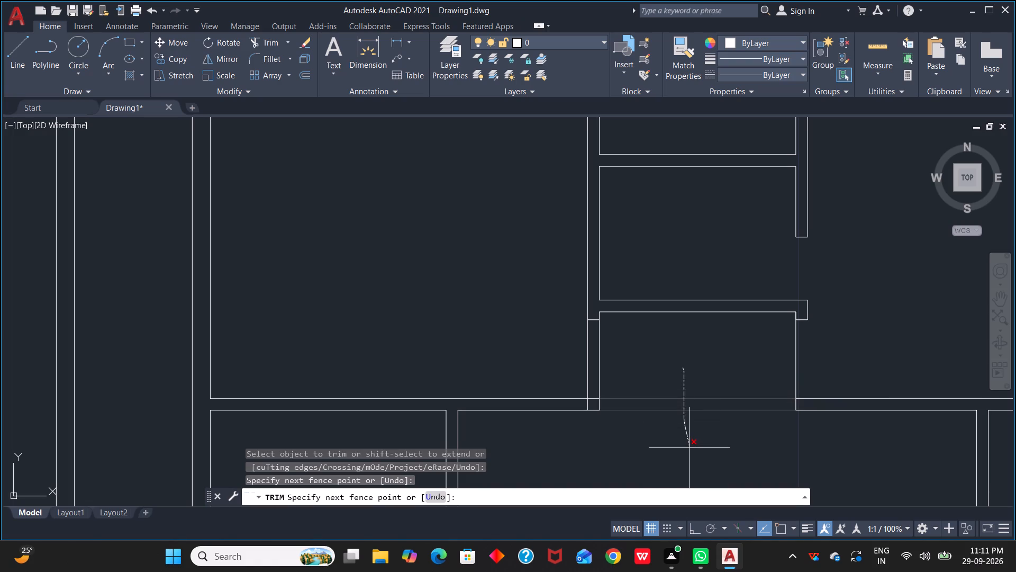
left_click_drag(689, 448, 678, 379)
left_click_drag(678, 379, 667, 391)
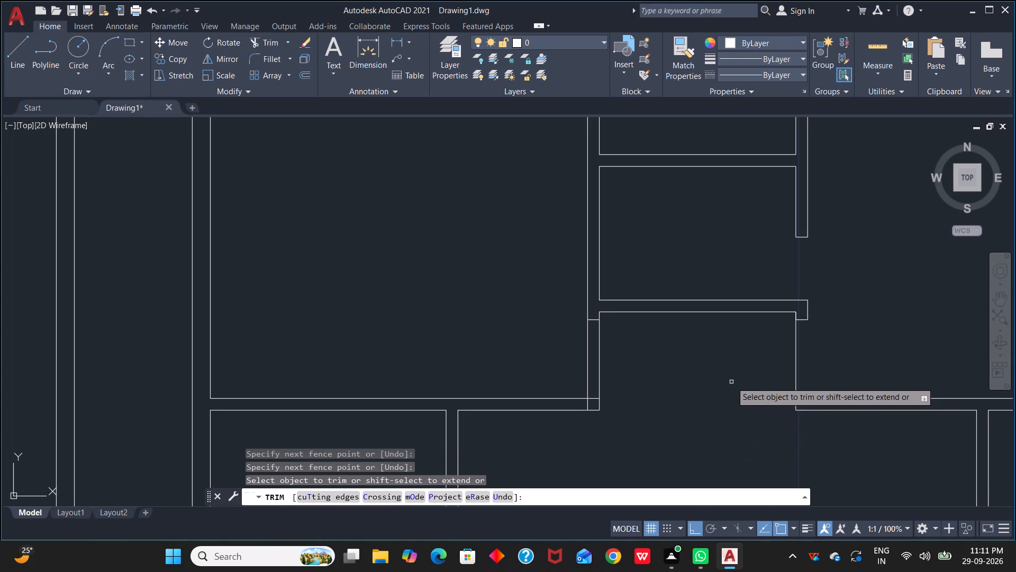
left_click_drag(700, 346, 554, 375)
left_click_drag(740, 358, 825, 358)
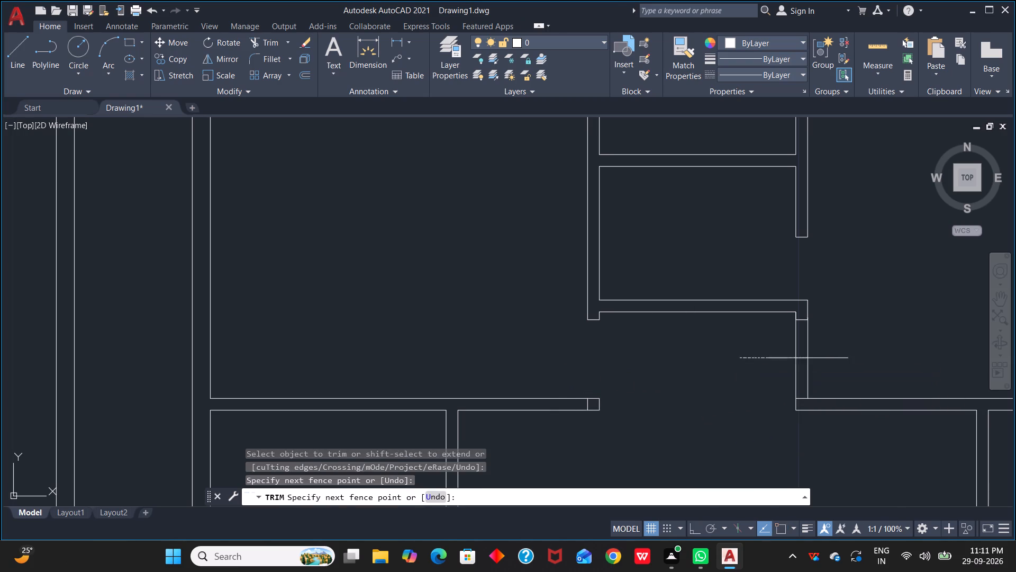
left_click_drag(825, 358, 897, 358)
left_click(588, 406)
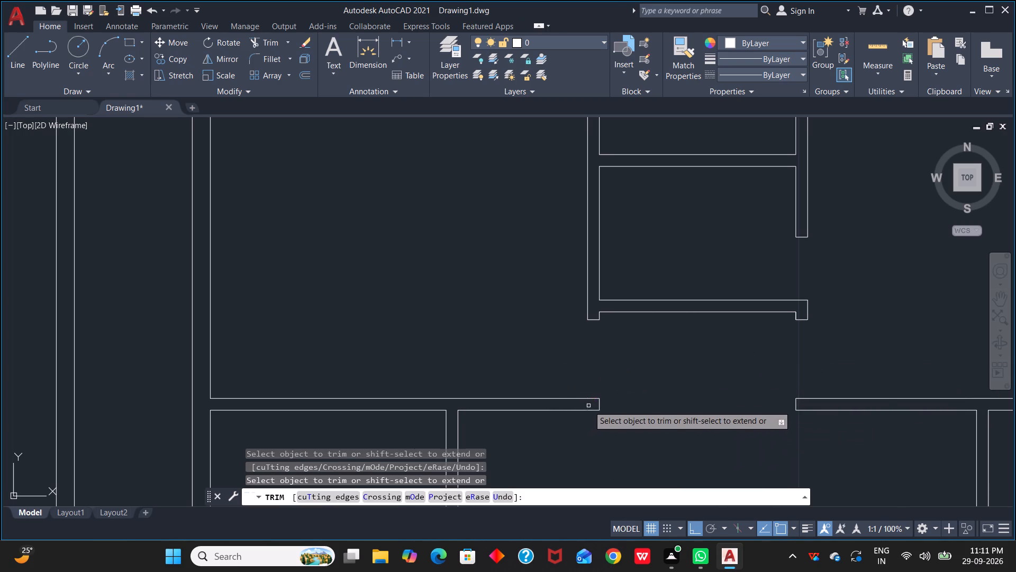
Draw a short line across the top end of the right-hand small rooms' left partition, where it meets the horizontal wall.
scroll(691, 385, "down", 1)
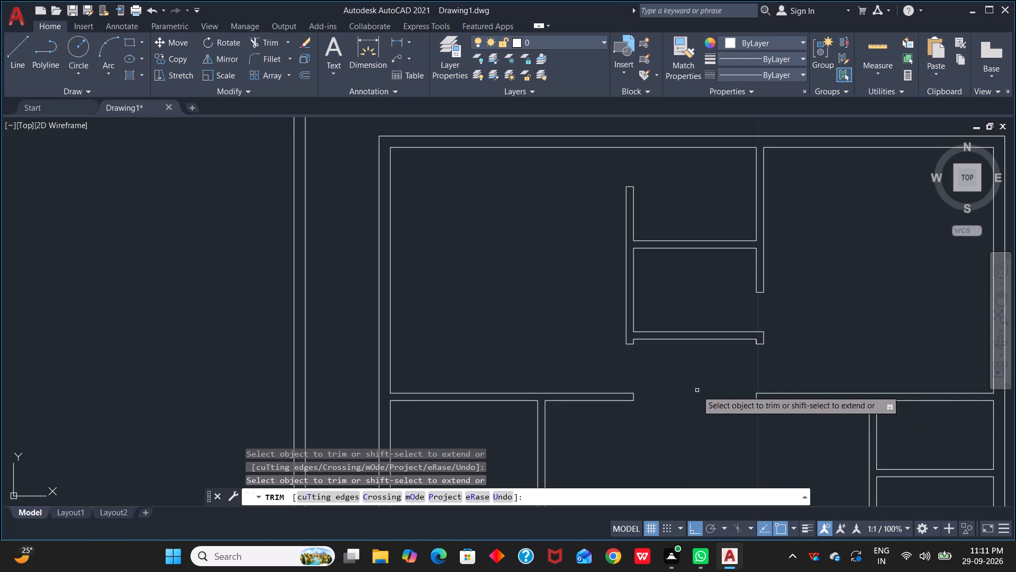
scroll(625, 434, "down", 2)
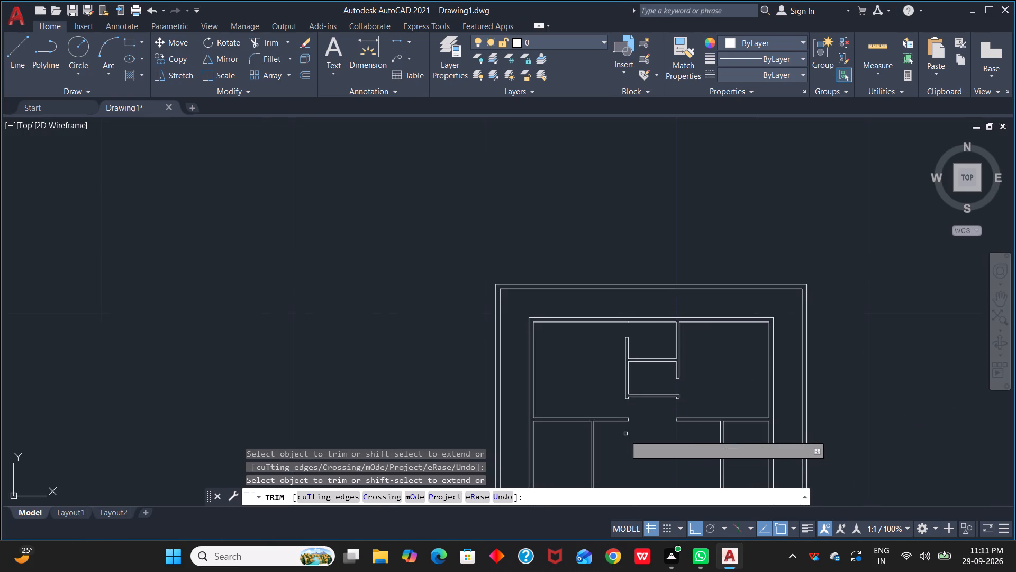
middle_click_drag(624, 442, 673, 271)
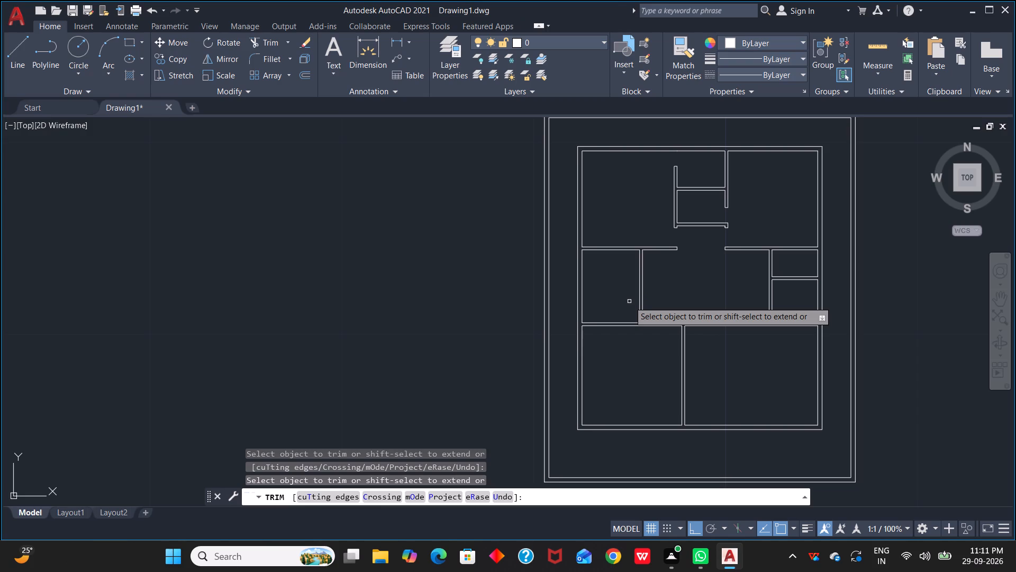
scroll(763, 263, "up", 2)
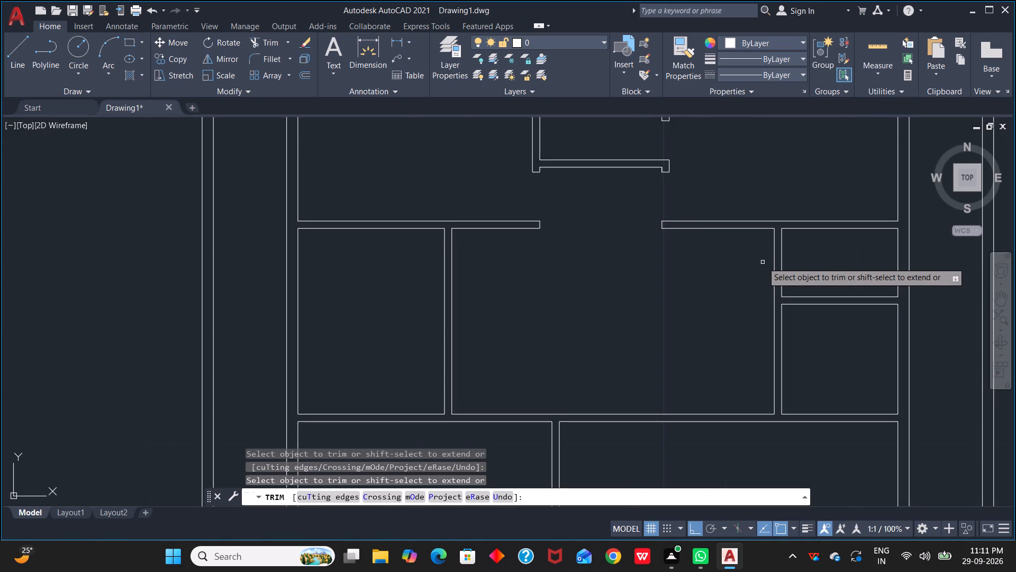
scroll(763, 262, "up", 2)
key("Escape")
key("Escape")
type("l")
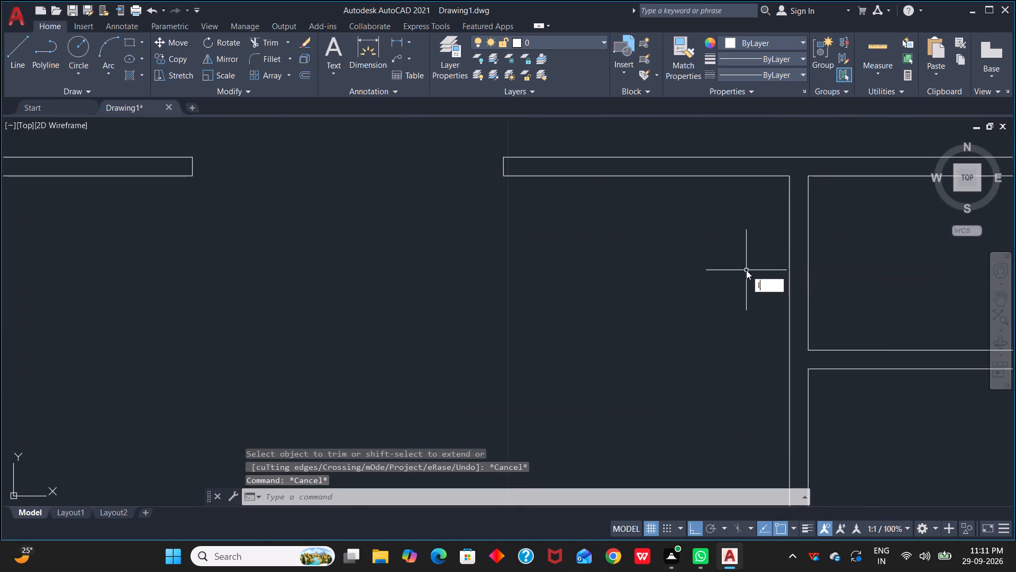
key("space")
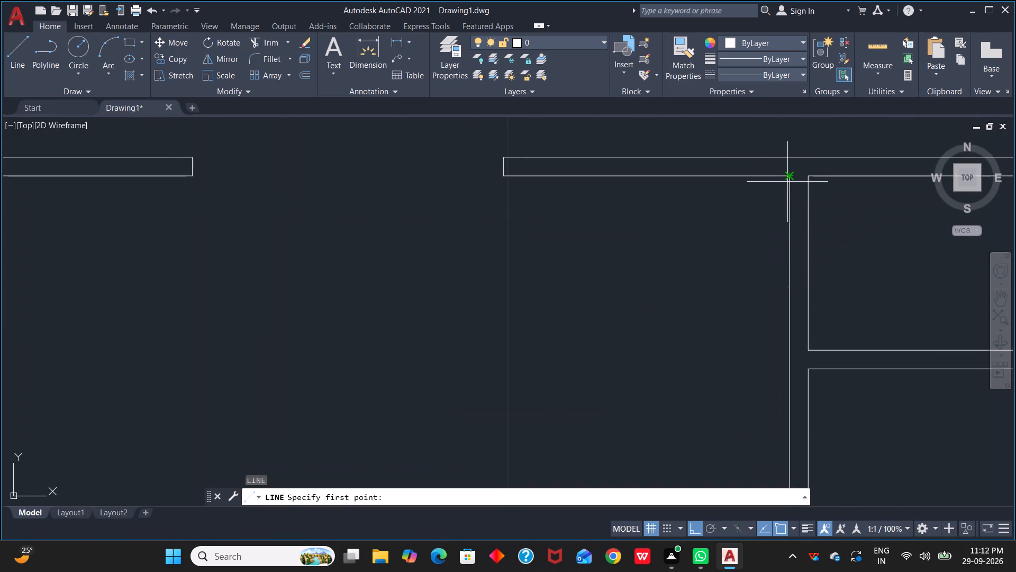
left_click(787, 182)
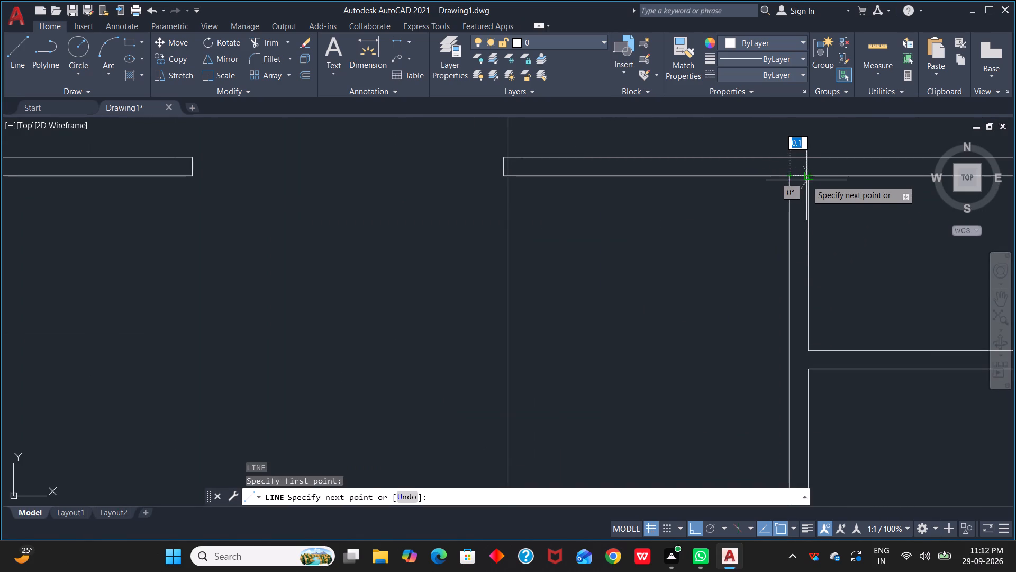
scroll(804, 179, "up", 2)
left_click(810, 175)
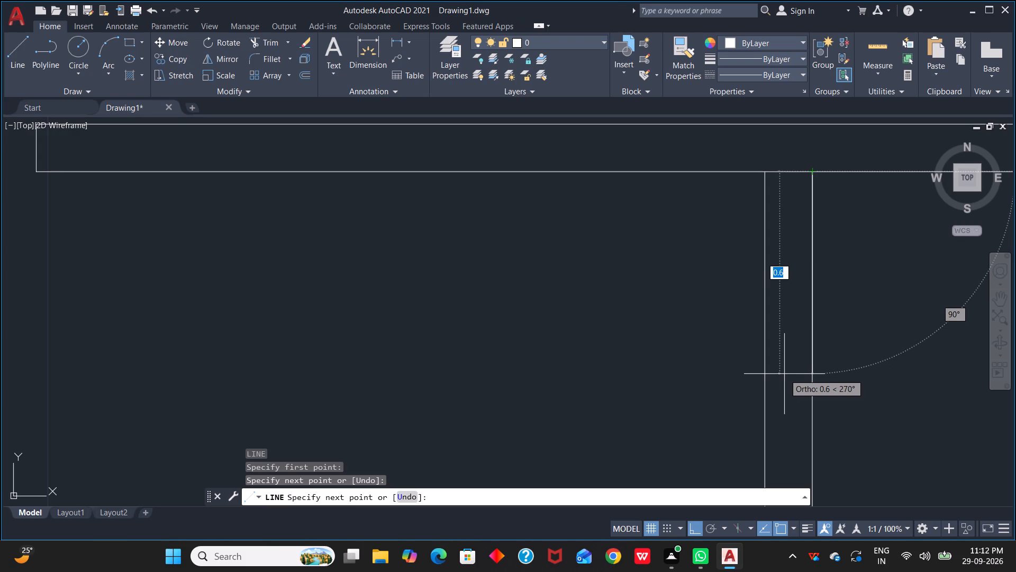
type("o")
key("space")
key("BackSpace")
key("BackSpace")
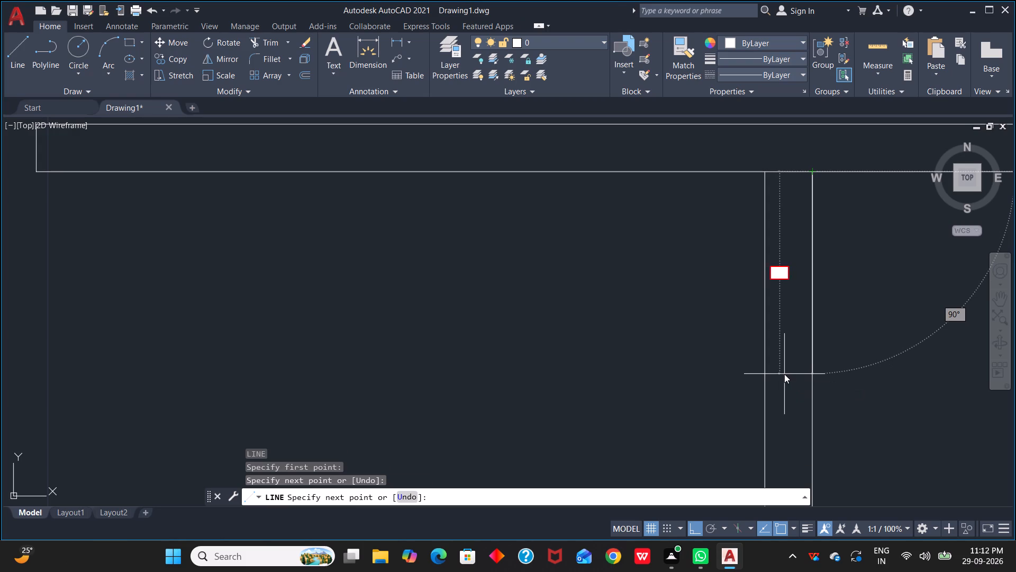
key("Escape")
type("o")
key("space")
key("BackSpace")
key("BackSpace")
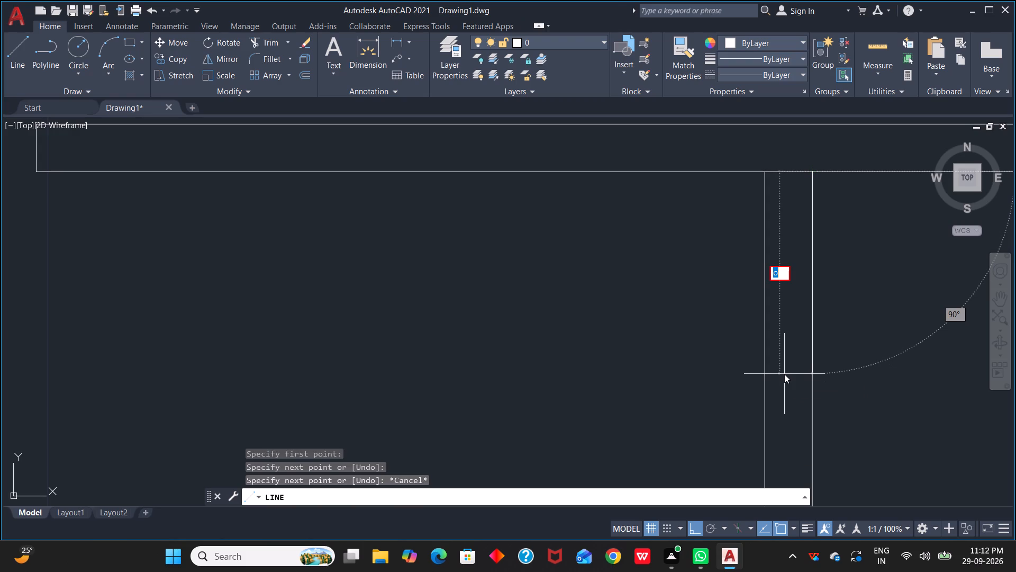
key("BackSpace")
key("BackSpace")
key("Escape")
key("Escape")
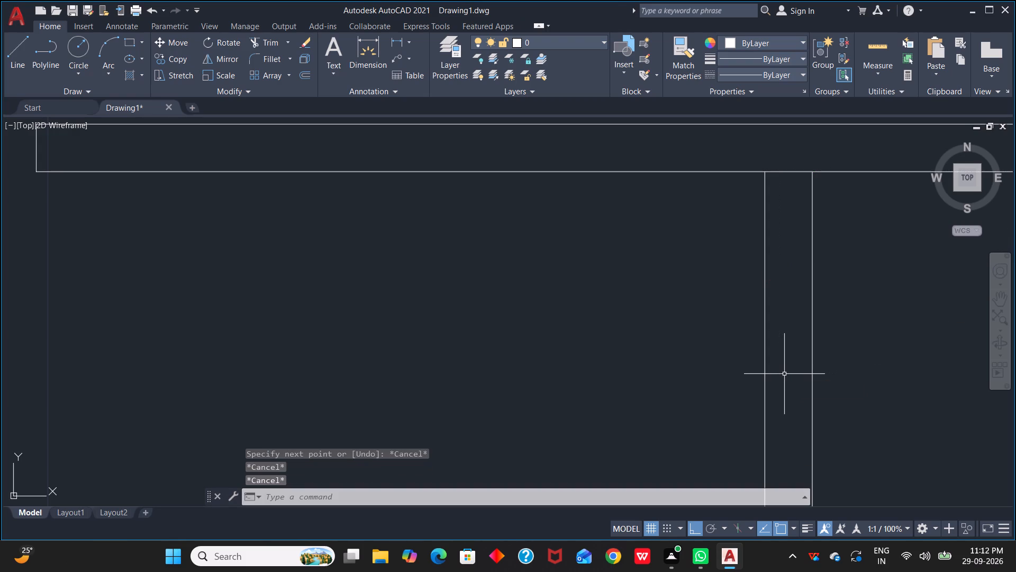
Offset the short line at the top of the right-hand small rooms' partition 0.80 downward.
type("o")
key("space")
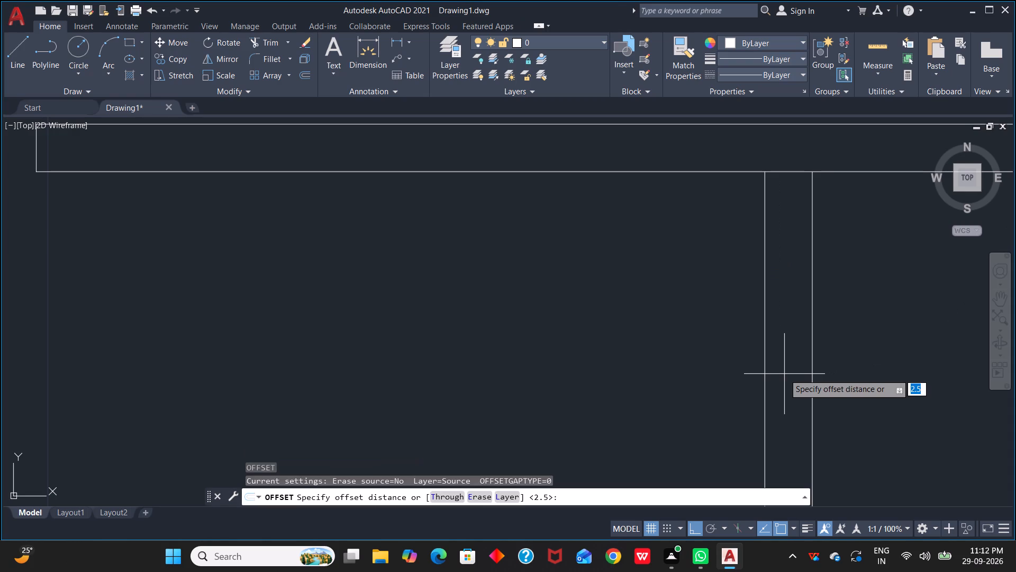
key("1")
key("BackSpace")
type("0.80")
key("Return")
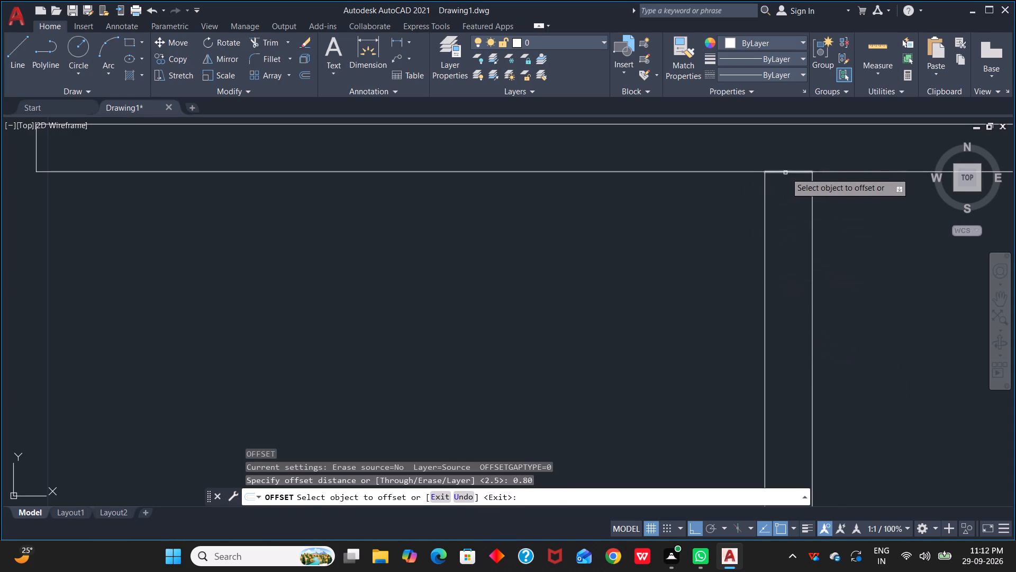
left_click(786, 173)
left_click(803, 207)
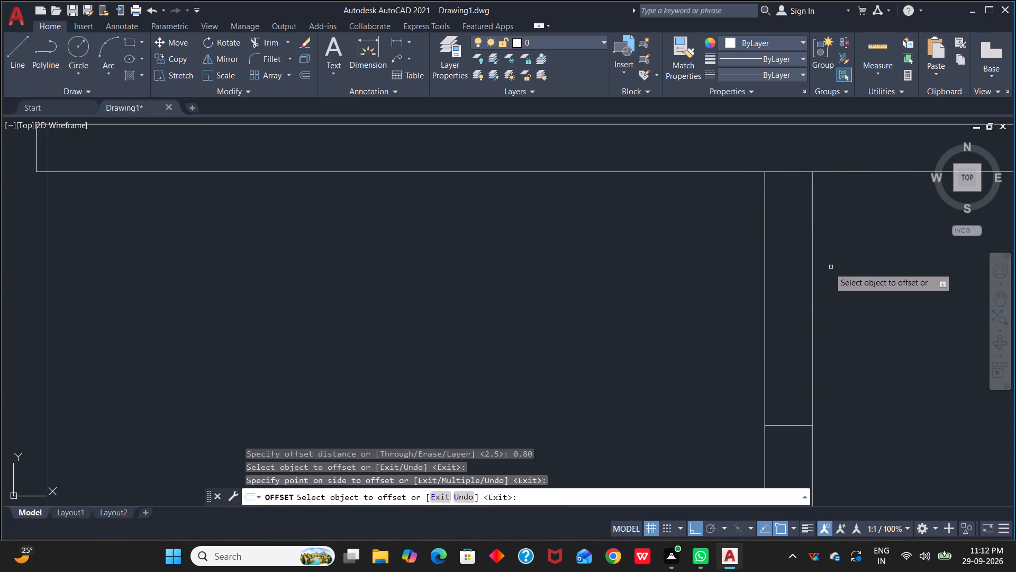
key("Escape")
Trim both partition lines between the horizontal wall and the offset line to open the upper right-hand small room's left side.
type("tr")
key("space")
left_click_drag(918, 226, 732, 284)
scroll(766, 270, "down", 3)
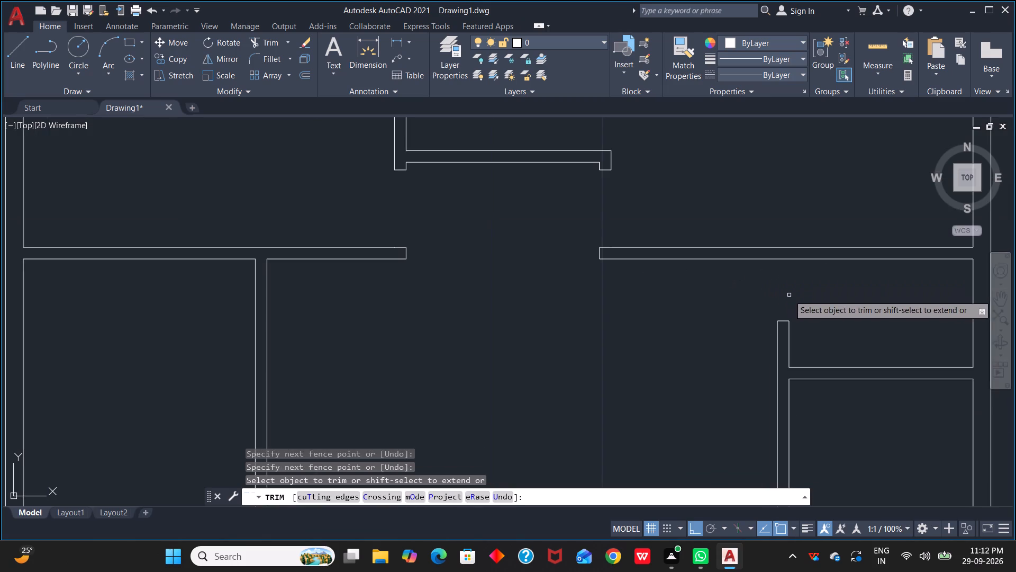
middle_click_drag(839, 344, 830, 209)
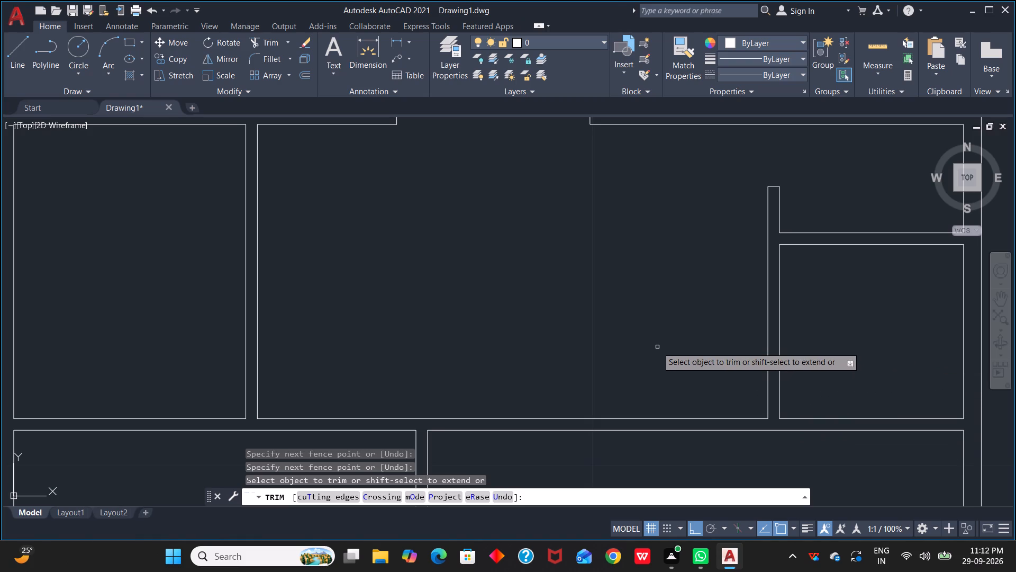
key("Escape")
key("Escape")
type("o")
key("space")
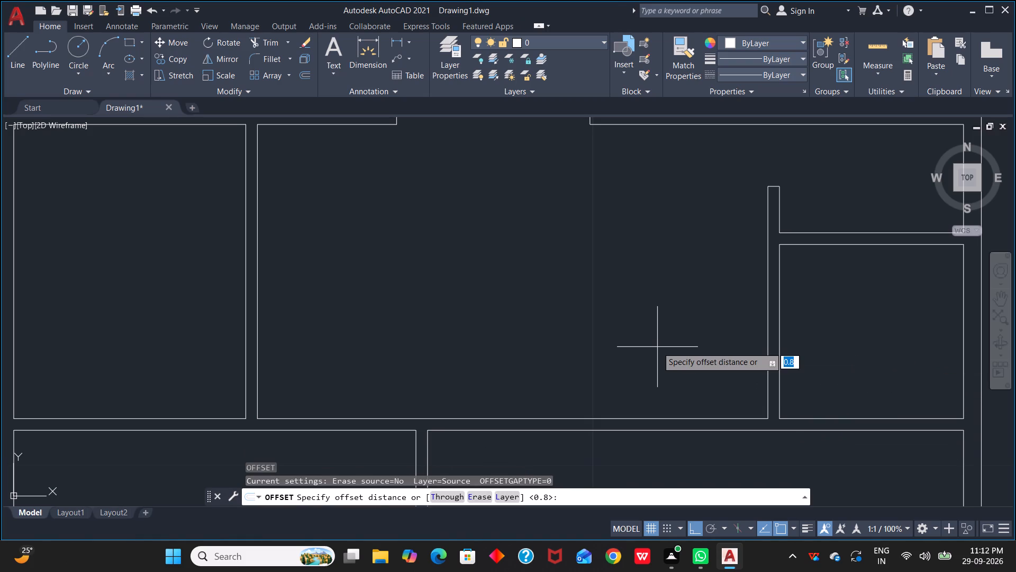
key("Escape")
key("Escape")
Draw a short line across the bottom end of the right-hand small rooms' left partition, where it meets the lower horizontal wall.
type("l")
key("space")
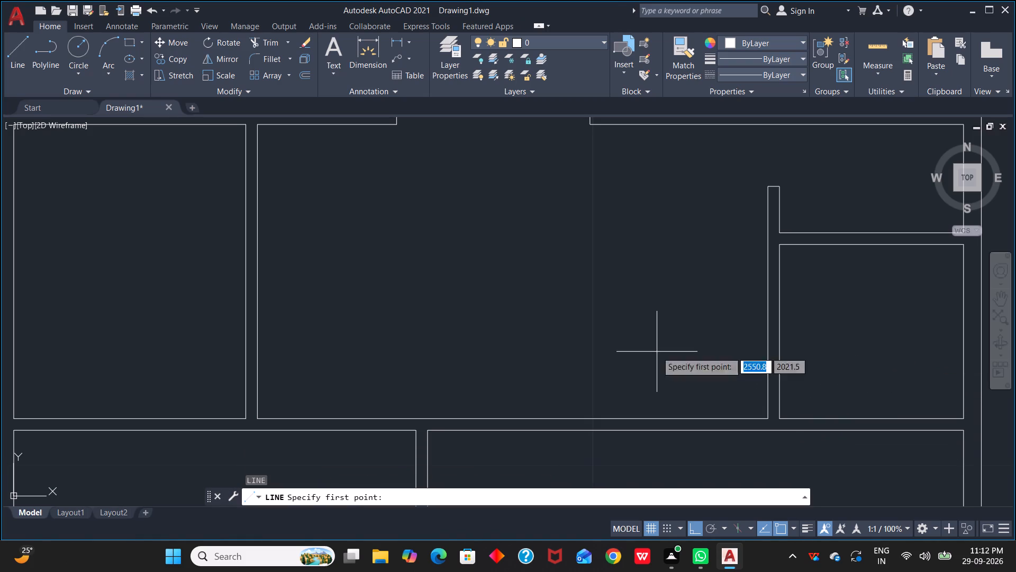
scroll(789, 422, "up", 3)
left_click(695, 414)
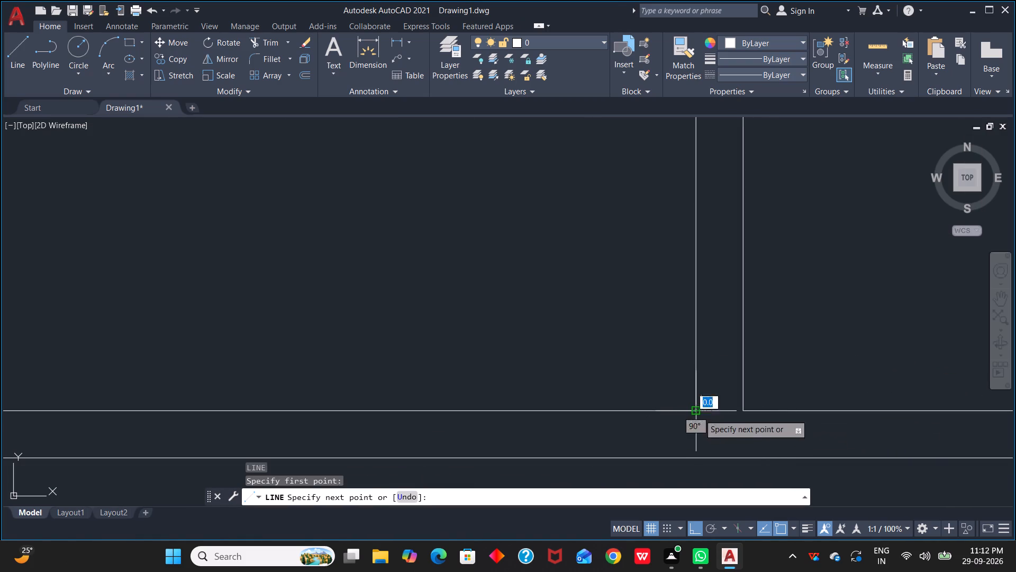
left_click(744, 413)
key("Escape")
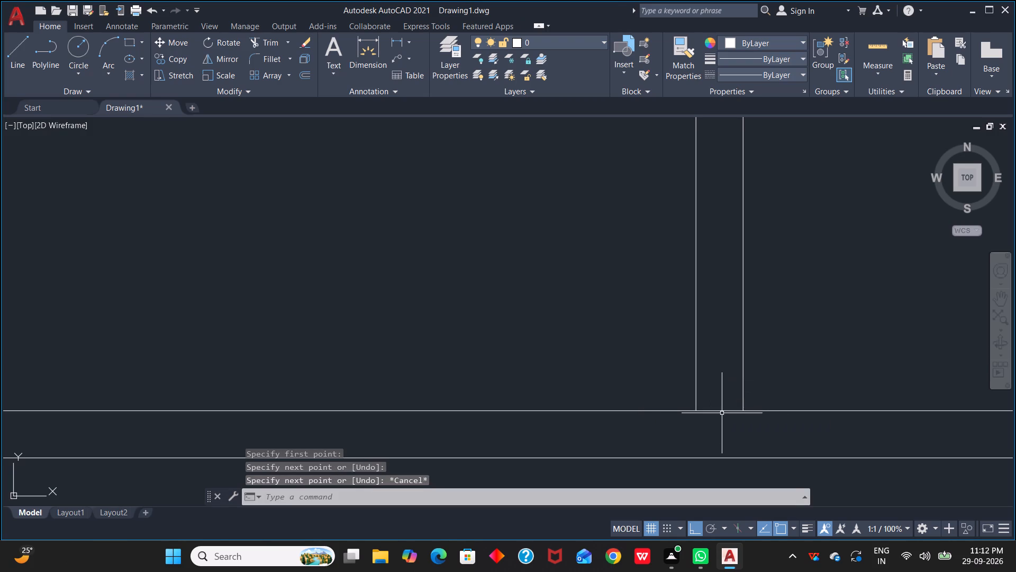
Offset the short line at the bottom of the right-hand small rooms' partition 1.2 upward.
key("o")
key("space")
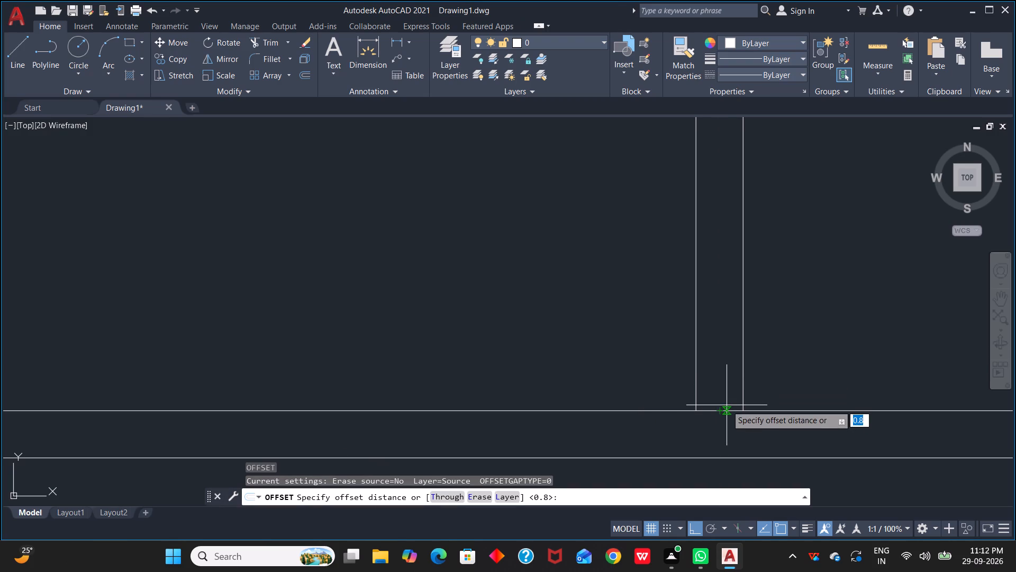
type("1.2")
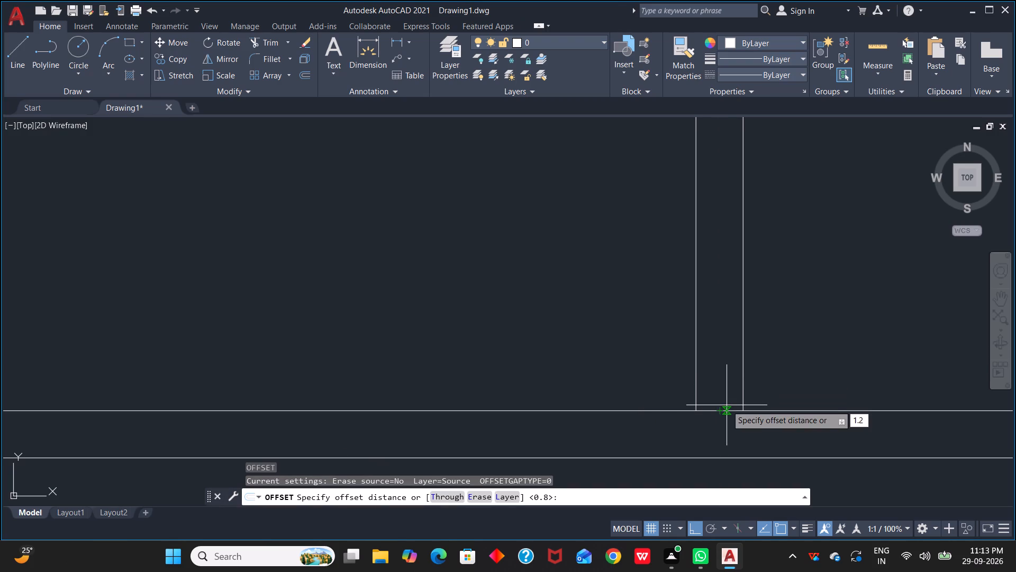
key("space")
left_click(718, 410)
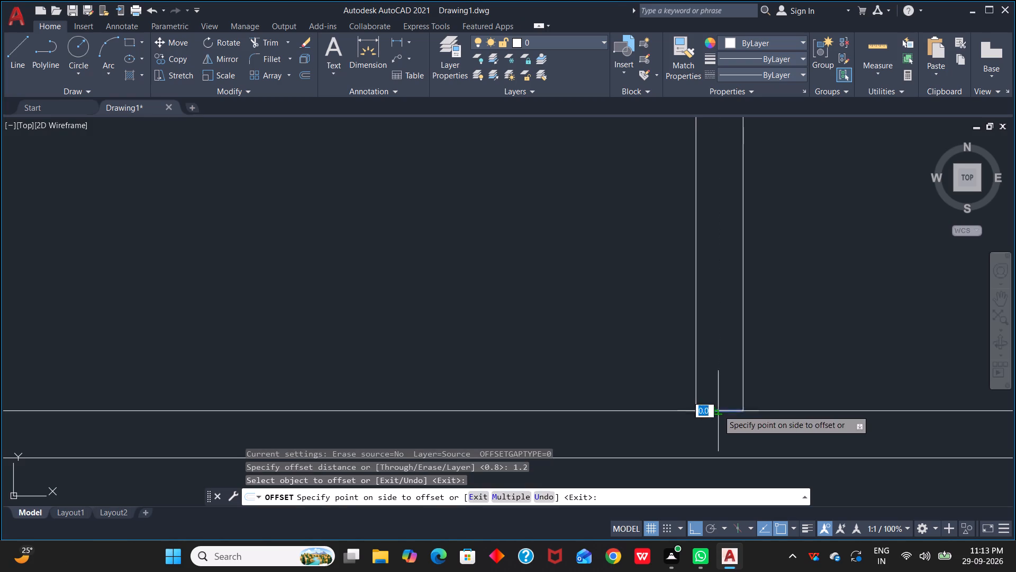
left_click(725, 341)
Draw a short line across the bottom end of the left room's right-hand partition, where it meets the lower horizontal wall.
scroll(725, 341, "down", 2)
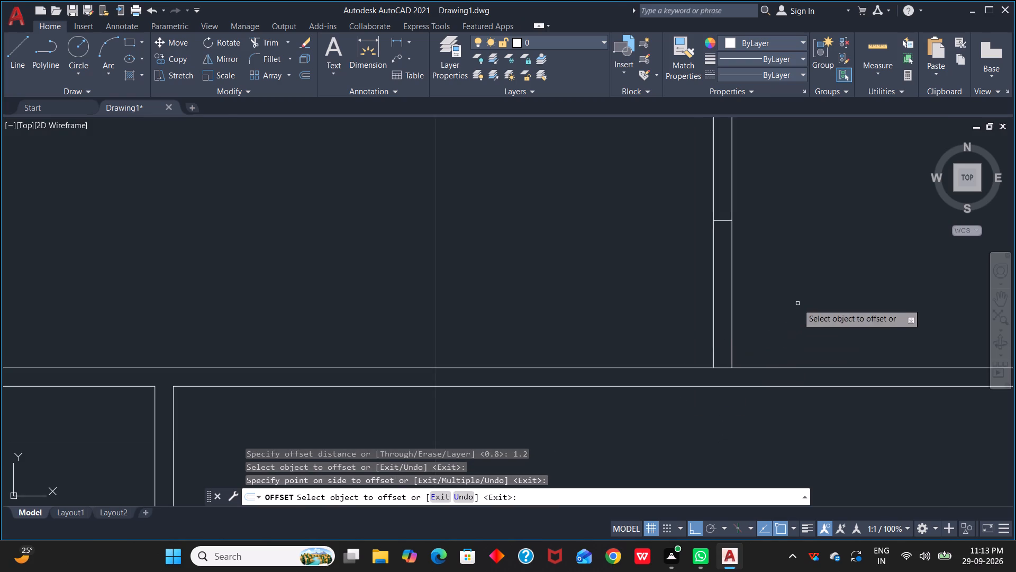
scroll(798, 303, "down", 1)
middle_click_drag(798, 303, 804, 330)
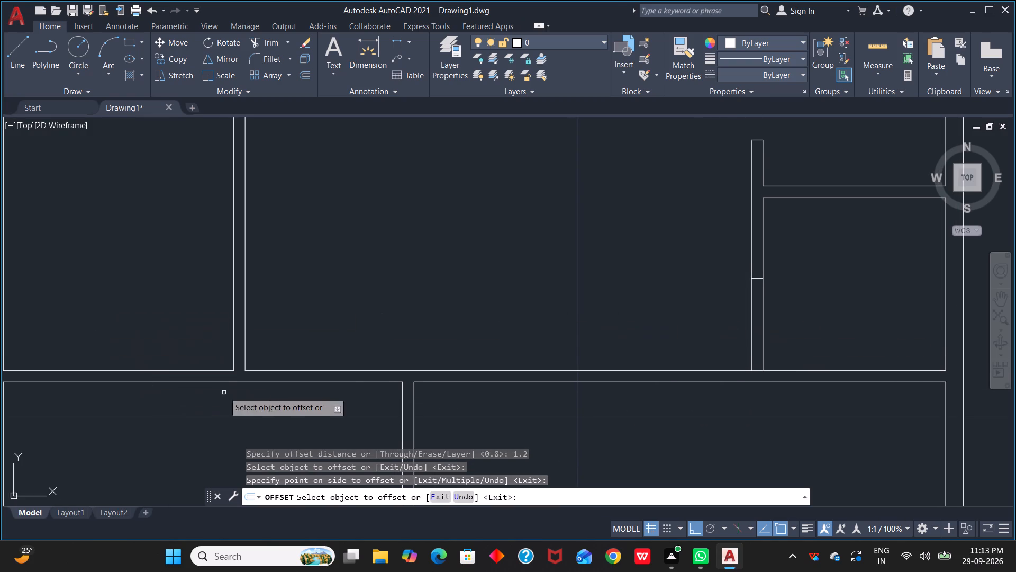
scroll(242, 368, "up", 4)
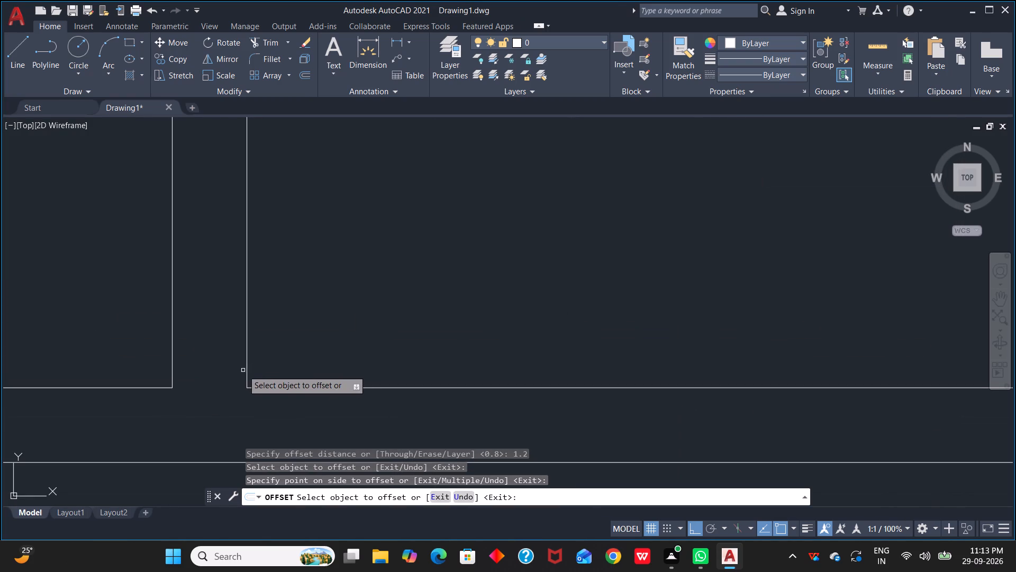
key("Escape")
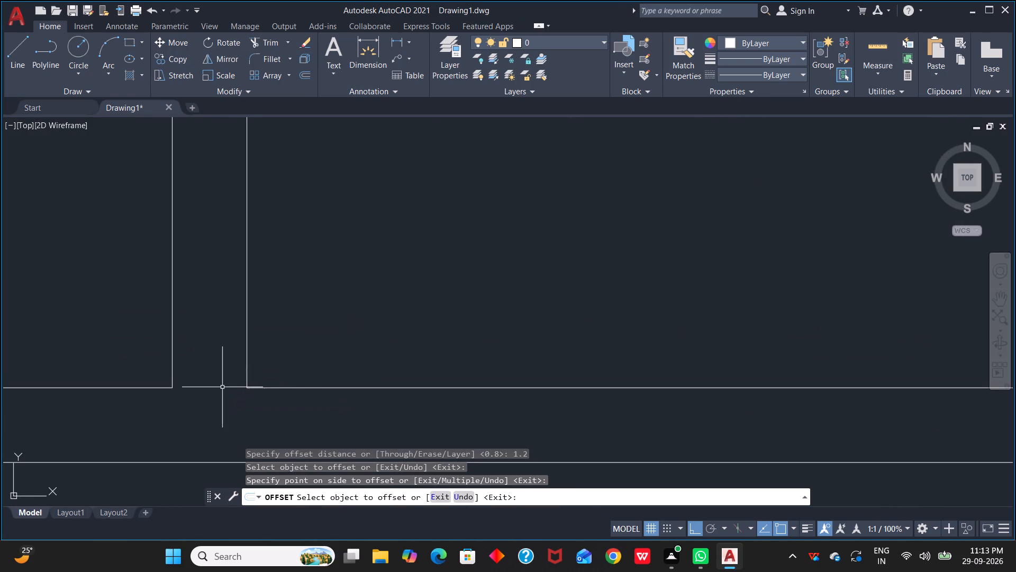
type("l")
key("space")
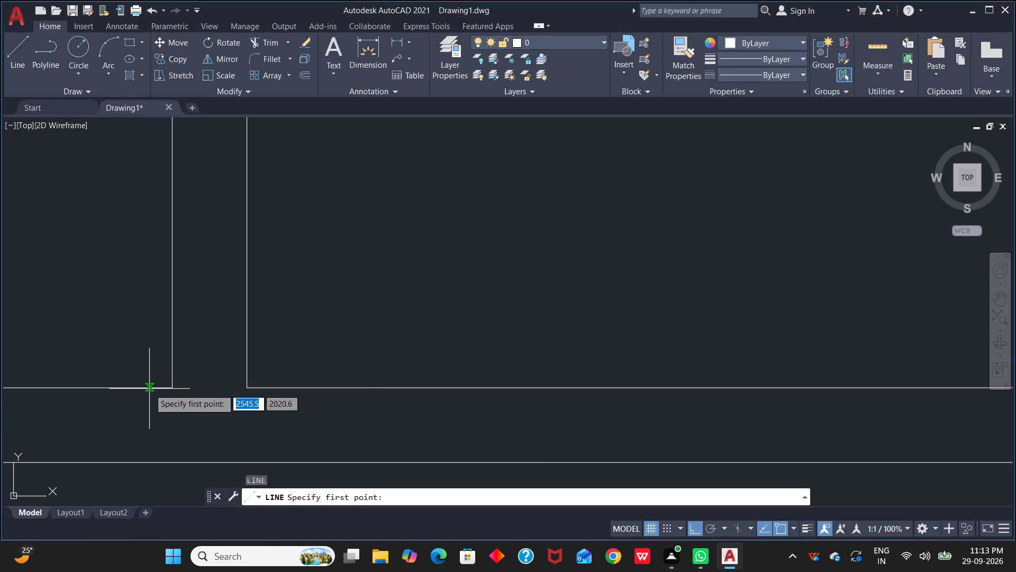
scroll(166, 391, "up", 2)
left_click(175, 386)
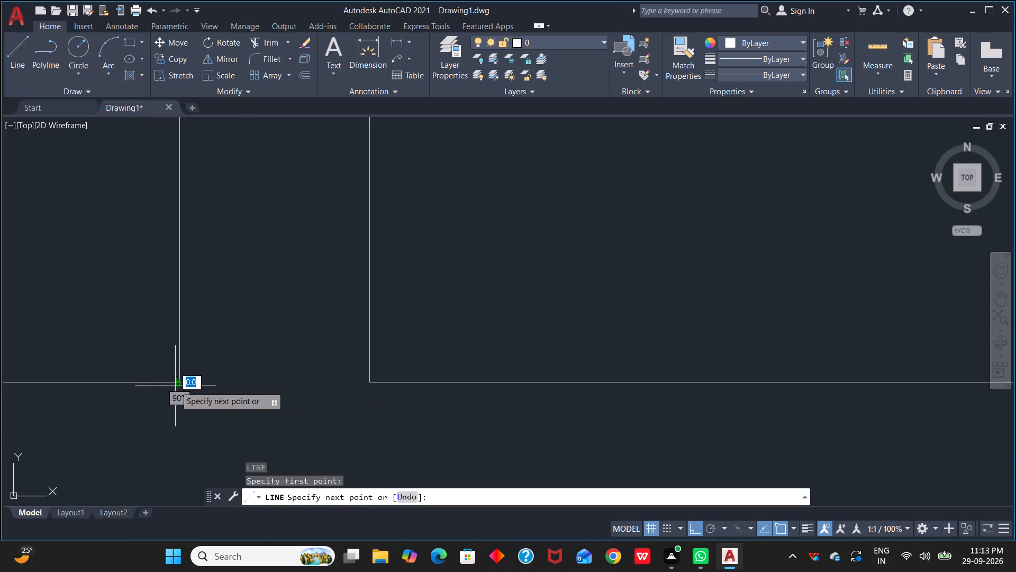
left_click(368, 383)
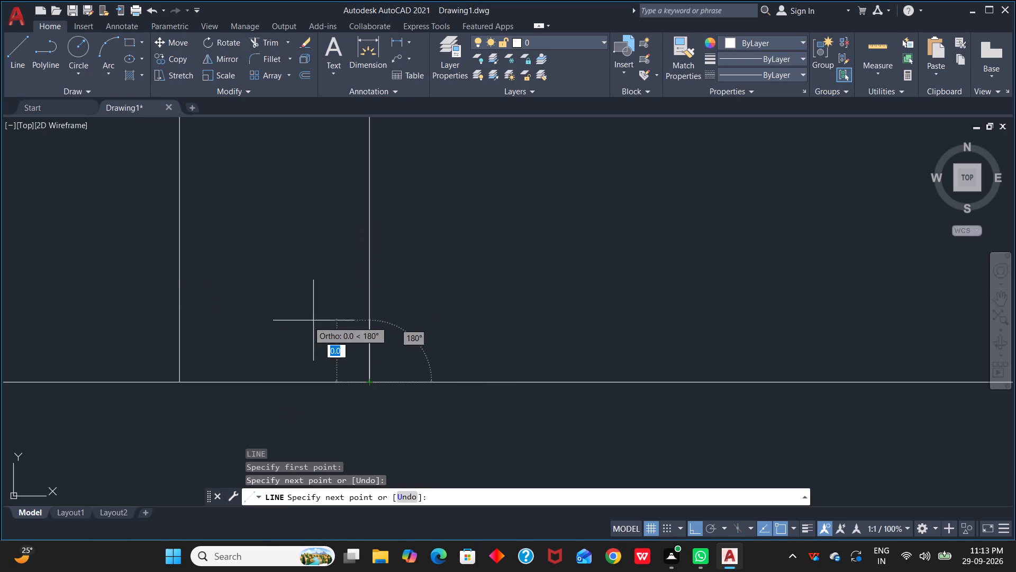
key("Escape")
Offset the short line at the bottom of the left room's partition 1.2 upward.
scroll(307, 316, "down", 3)
scroll(468, 244, "down", 2)
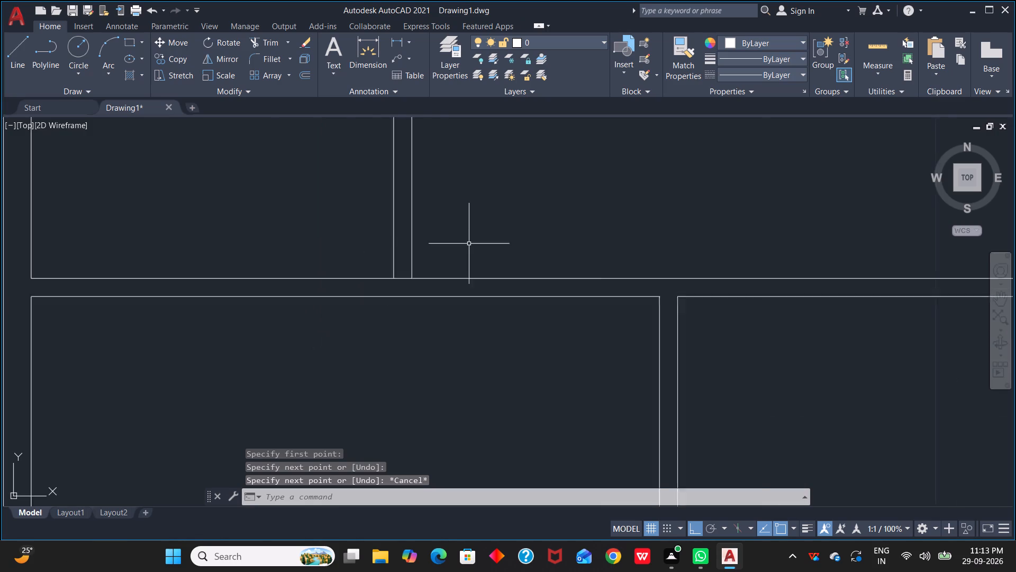
scroll(469, 244, "down", 1)
middle_click_drag(568, 214, 575, 299)
scroll(573, 289, "down", 1)
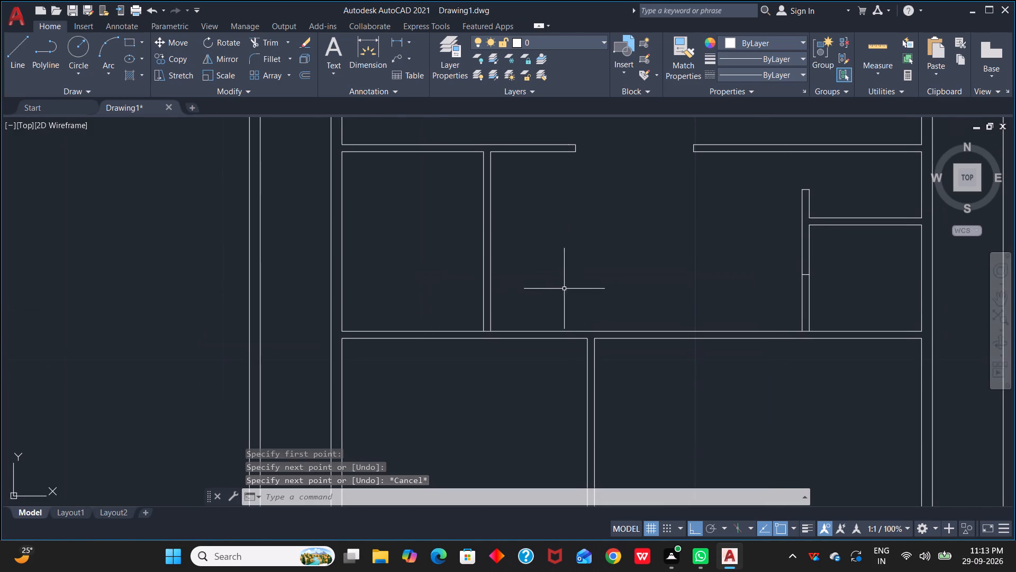
type("o")
key("space")
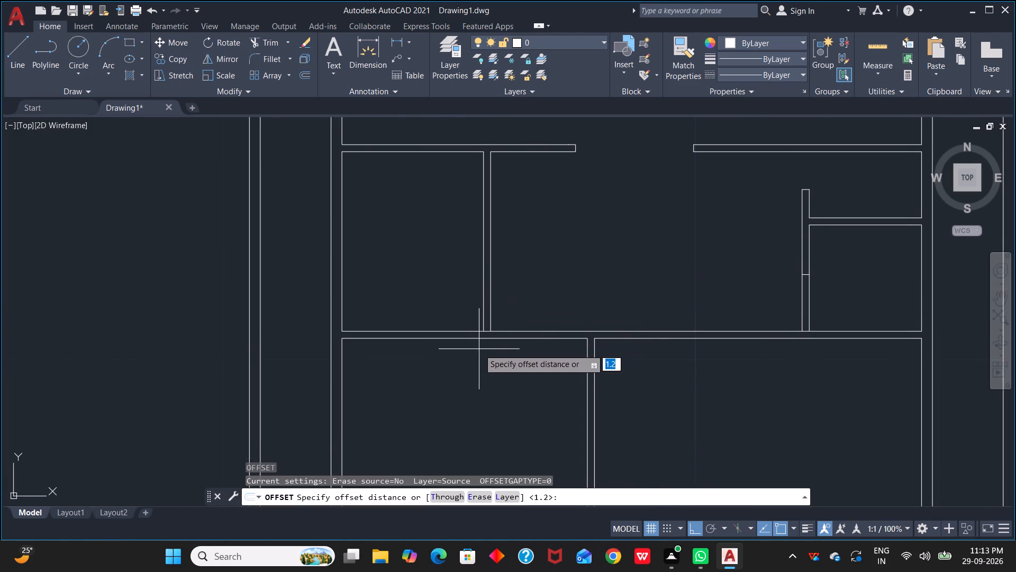
scroll(479, 349, "up", 3)
left_click(507, 281)
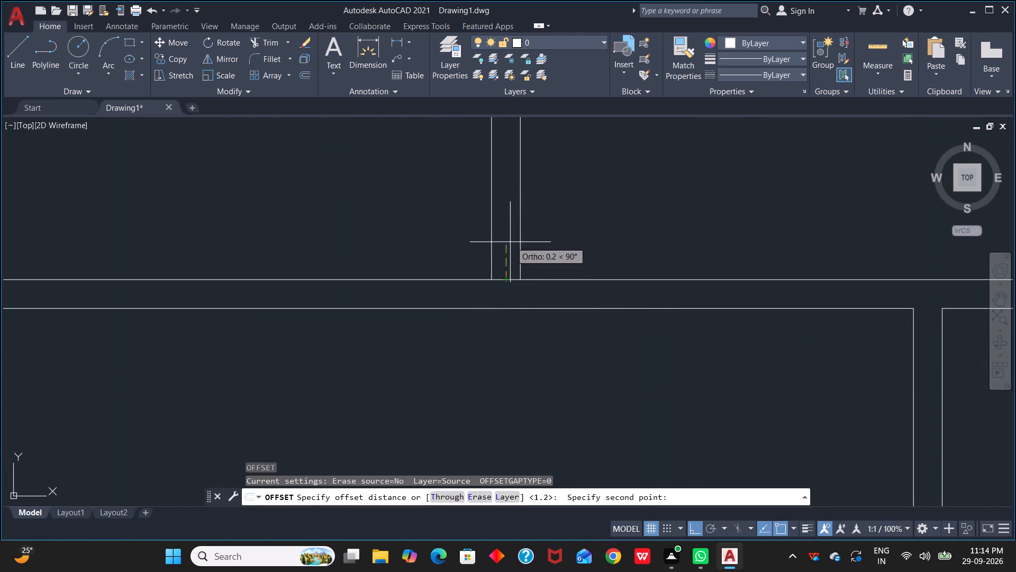
key("space")
key("space")
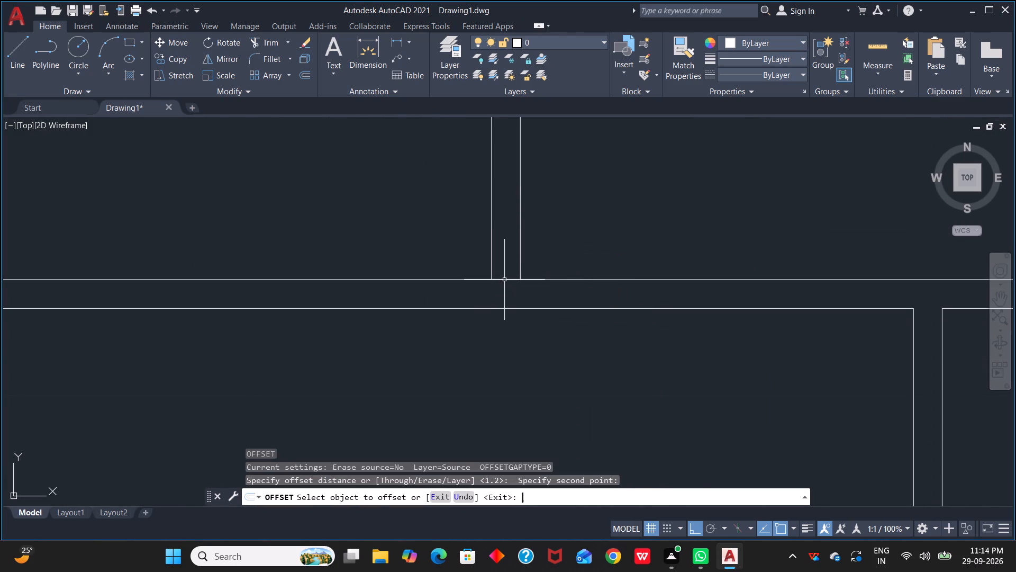
key("space")
key("space")
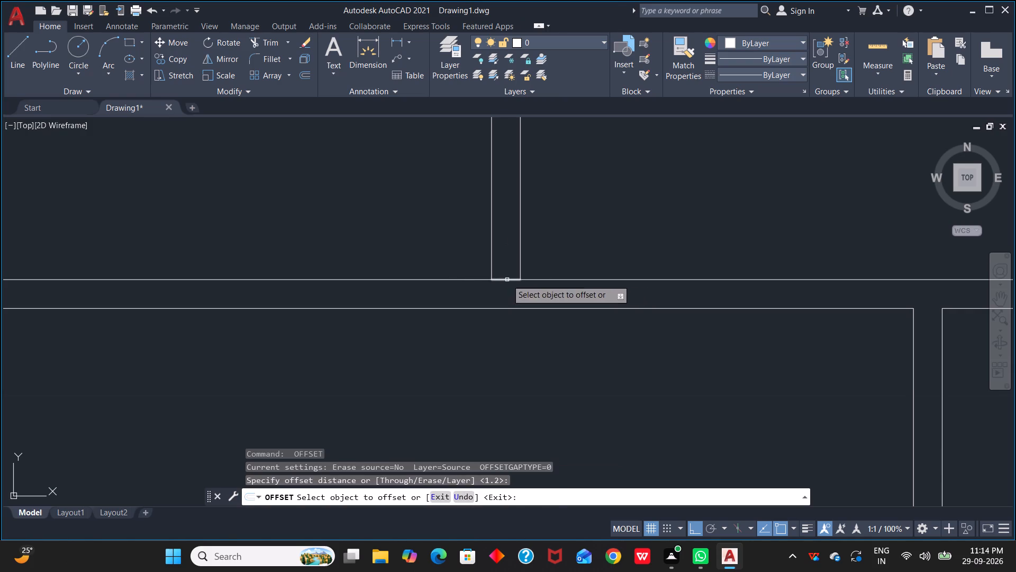
left_click(507, 279)
left_click(511, 236)
Trim both lines of the left and right partitions between their offset lines and the lower horizontal wall to leave 1.2 openings.
scroll(596, 220, "down", 3)
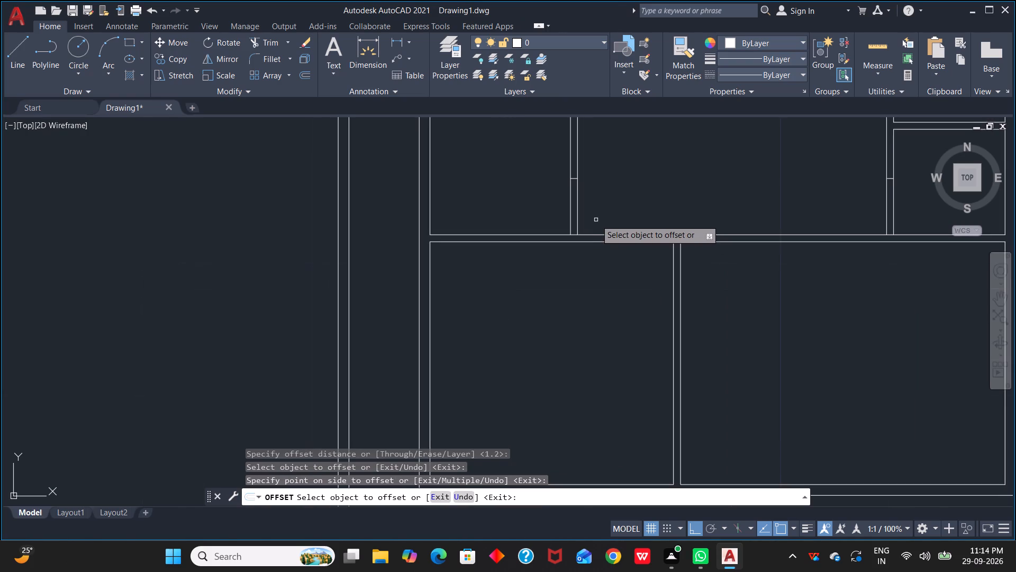
middle_click_drag(616, 204, 579, 343)
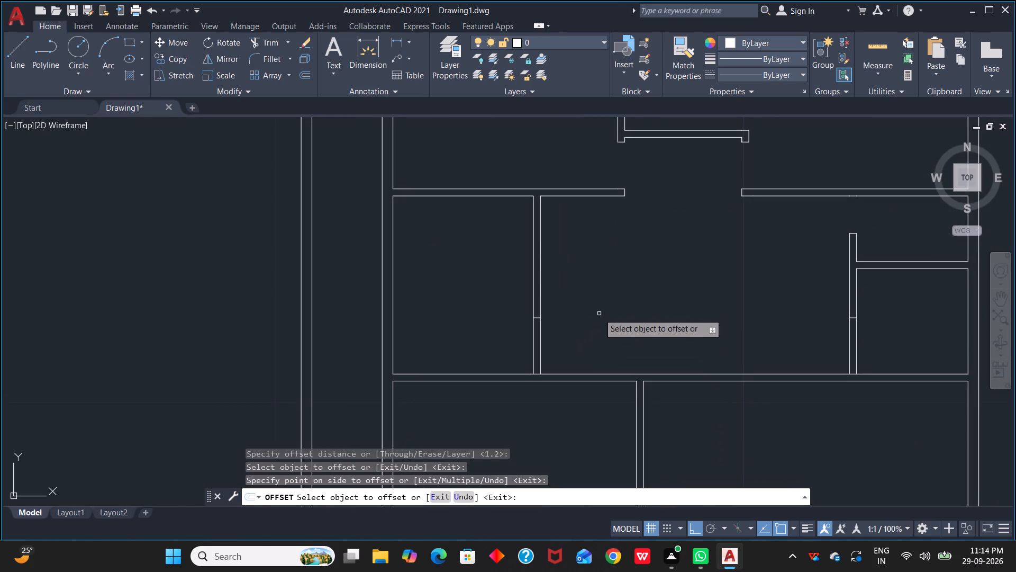
type("tr")
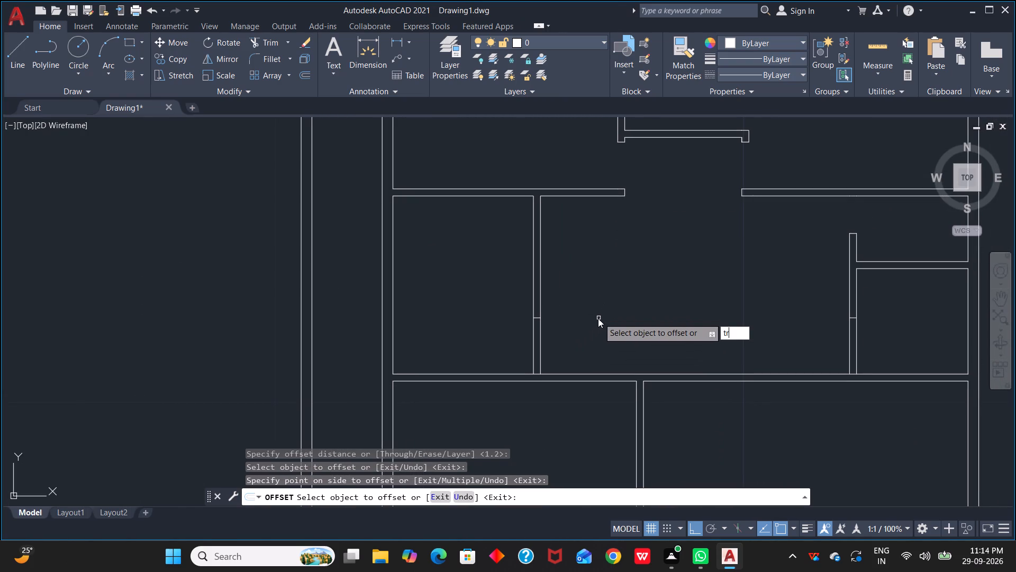
key("Escape")
key("Escape")
type("tr")
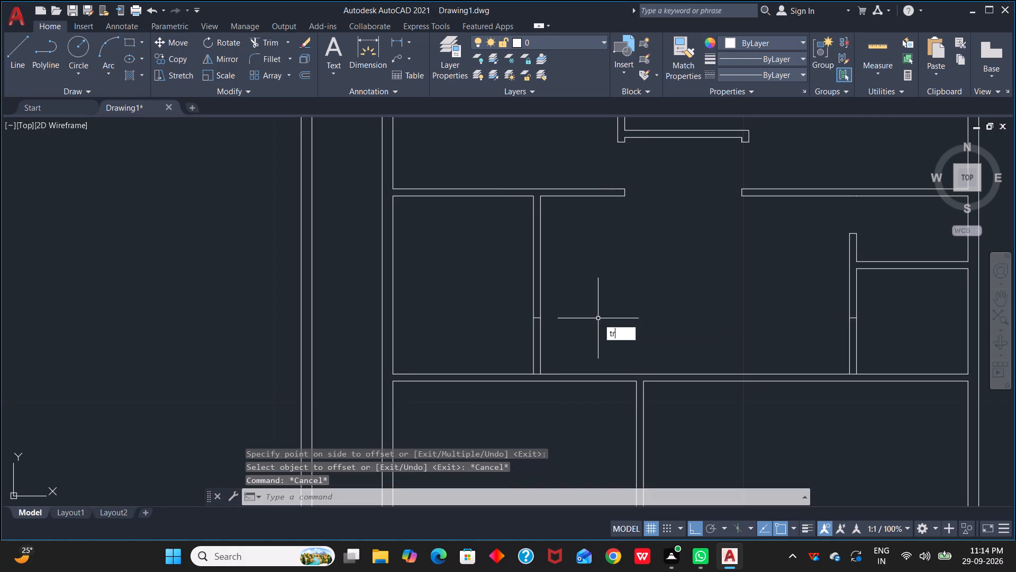
key("space")
left_click_drag(499, 347, 561, 344)
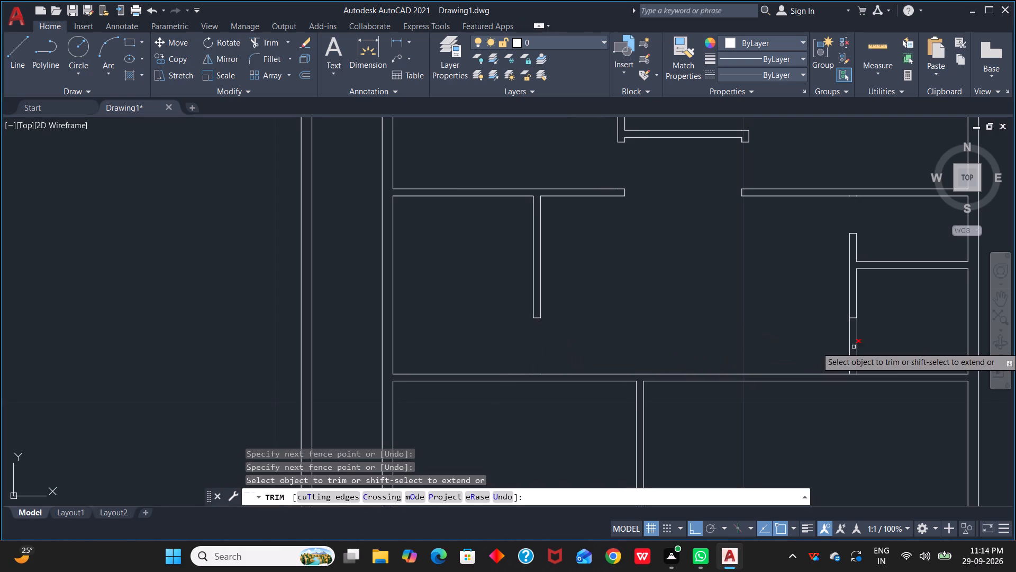
left_click_drag(823, 346, 896, 344)
Draw a short vertical line across the horizontal wall, extending the left line of the lower rooms' dividing partition to the wall's upper line.
scroll(717, 323, "down", 1)
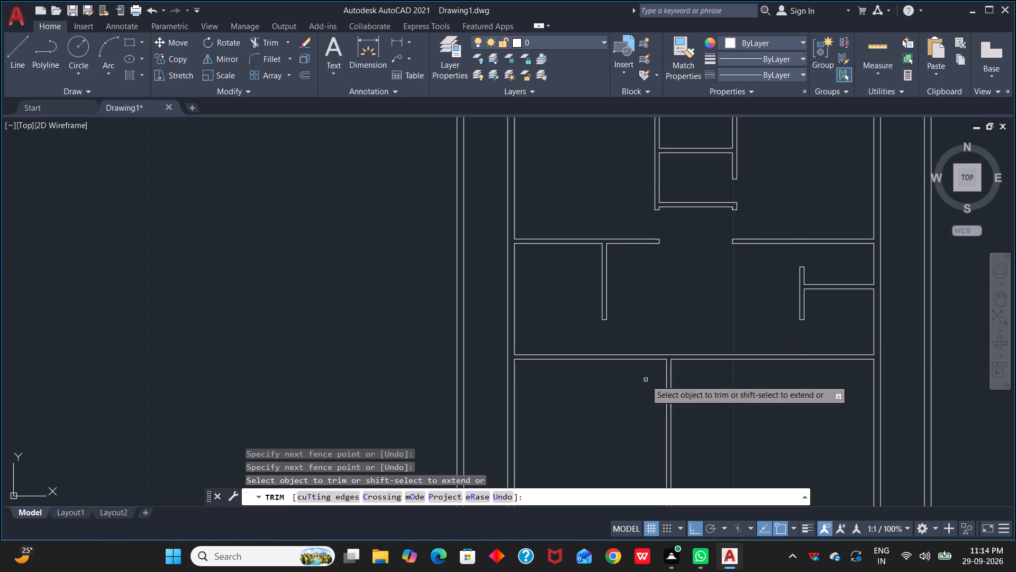
scroll(657, 379, "up", 2)
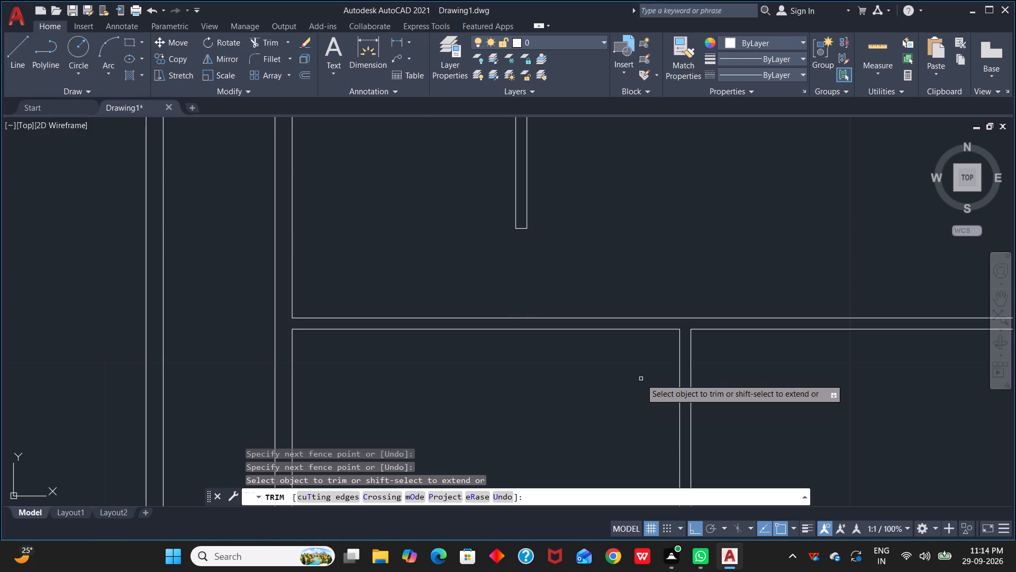
scroll(640, 379, "down", 1)
middle_click_drag(640, 379, 621, 369)
scroll(622, 357, "up", 2)
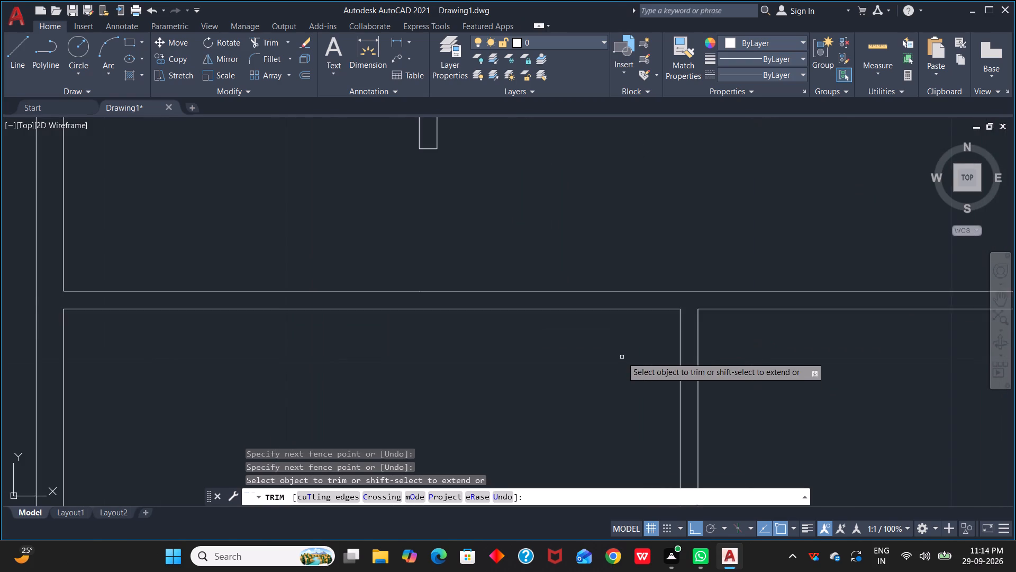
scroll(622, 357, "up", 1)
key("Escape")
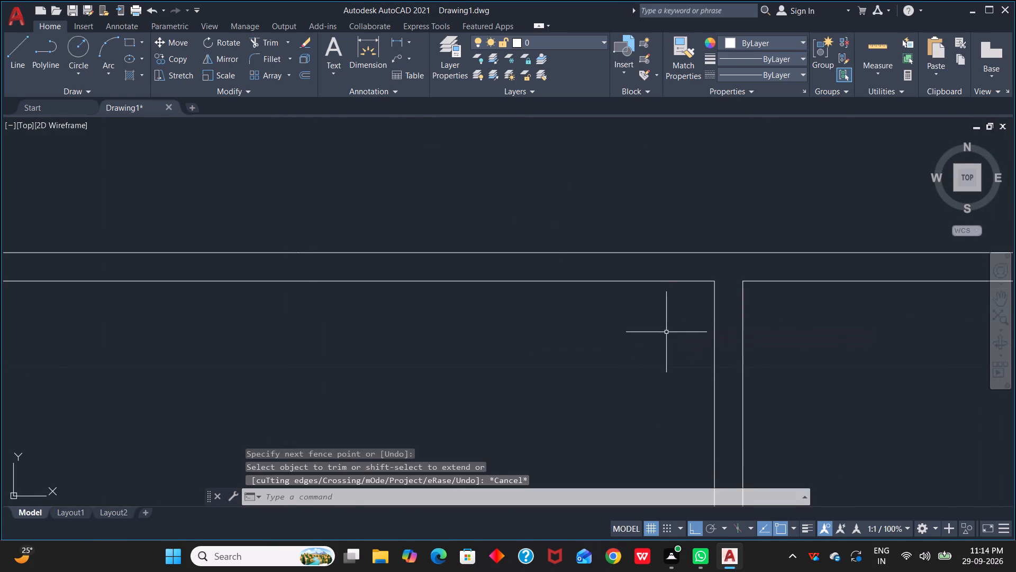
type("l")
key("space")
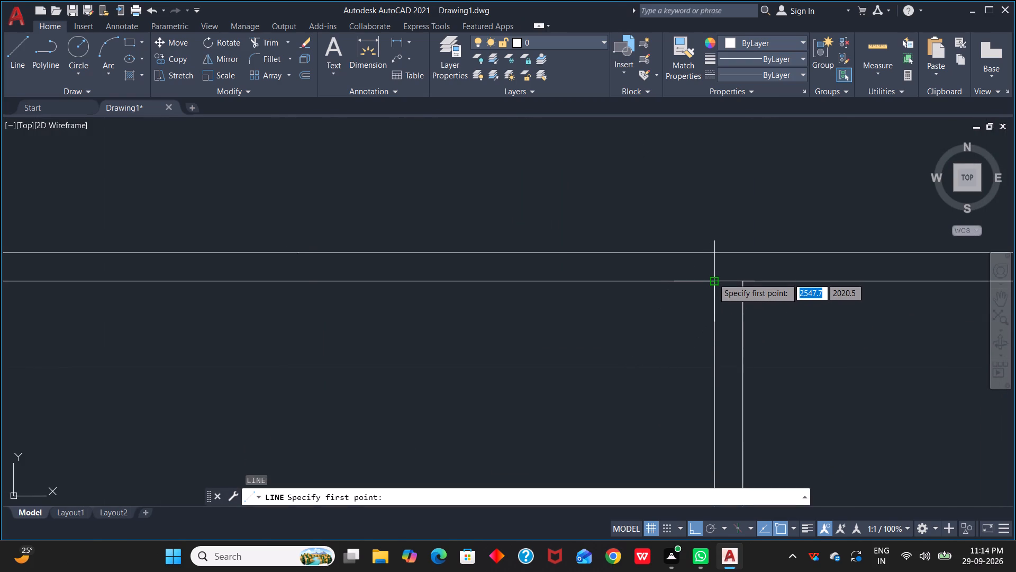
left_click(713, 278)
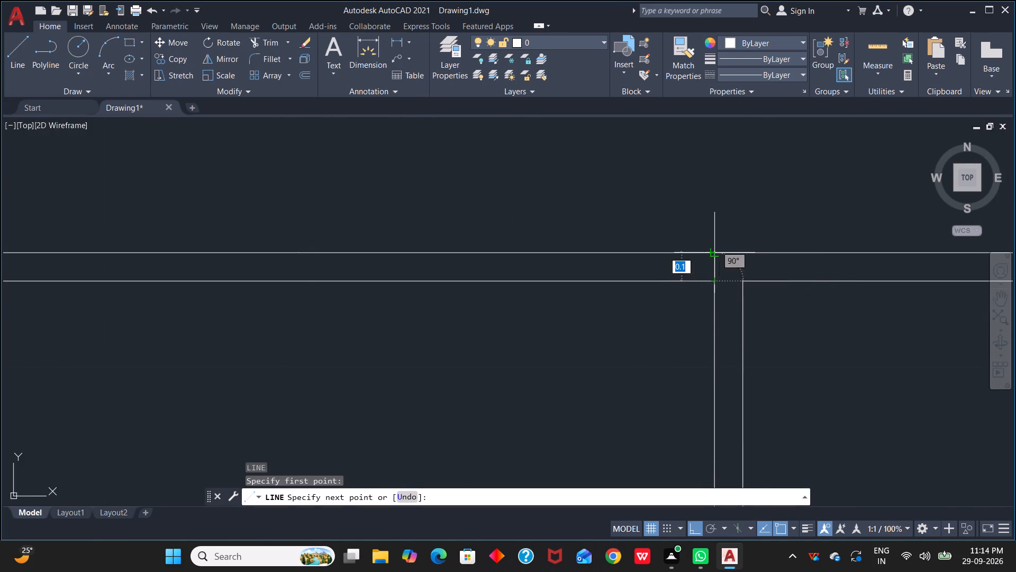
scroll(711, 252, "up", 2)
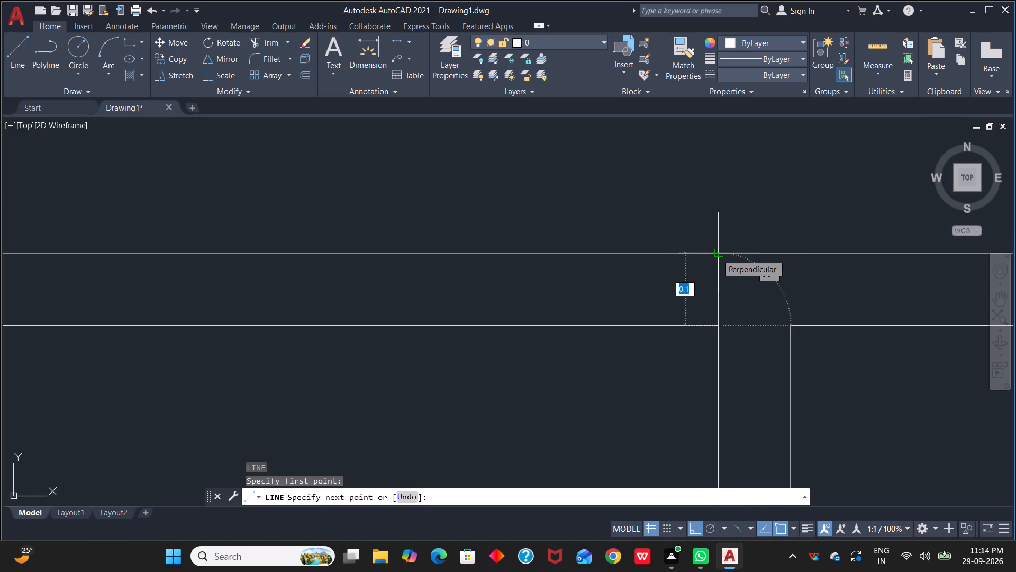
left_click(717, 254)
key("Escape")
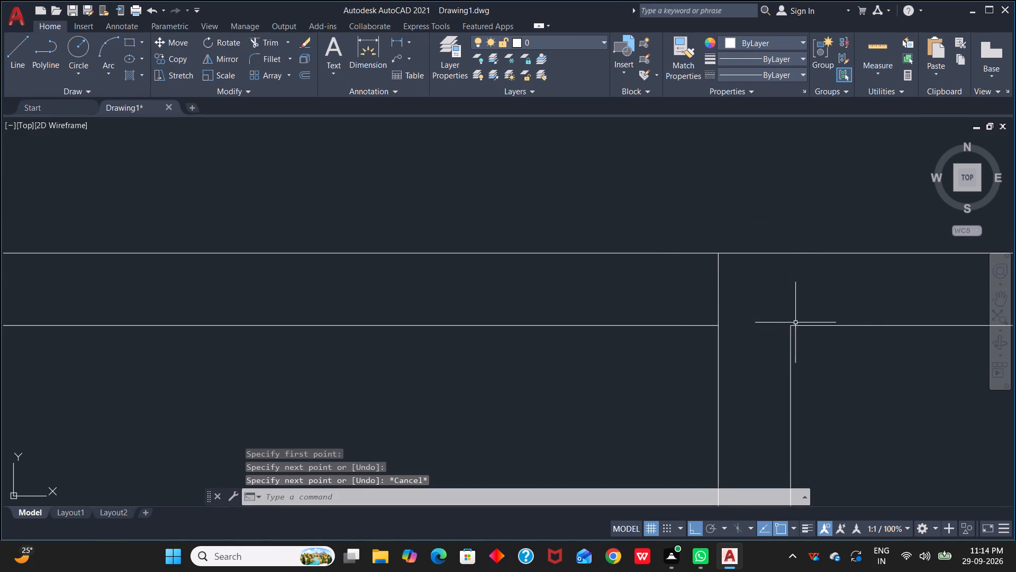
Draw a short vertical line across the horizontal wall, extending the right line of the lower rooms' dividing partition to the wall's upper line.
key("space")
key("space")
left_click(791, 328)
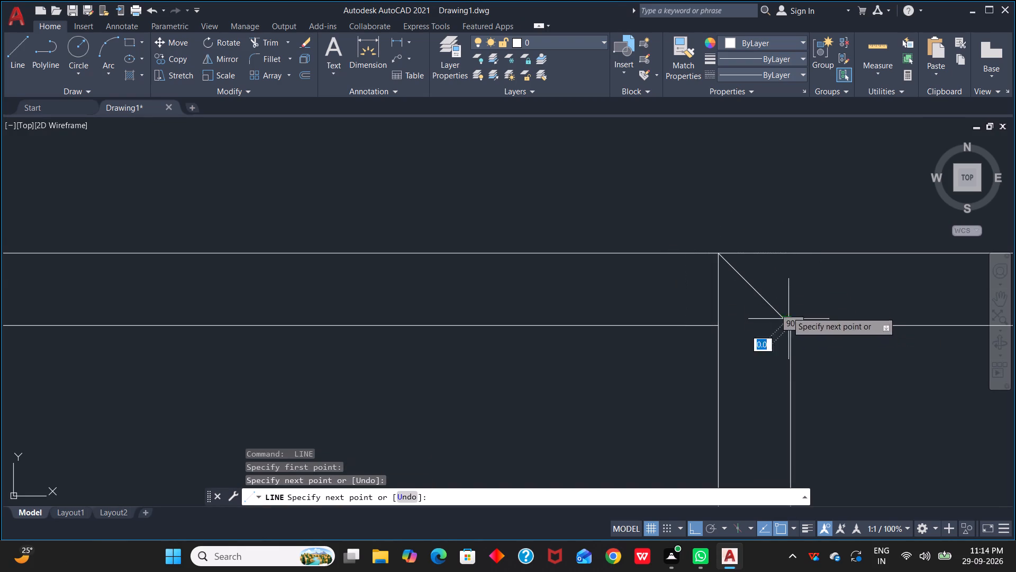
left_click(791, 255)
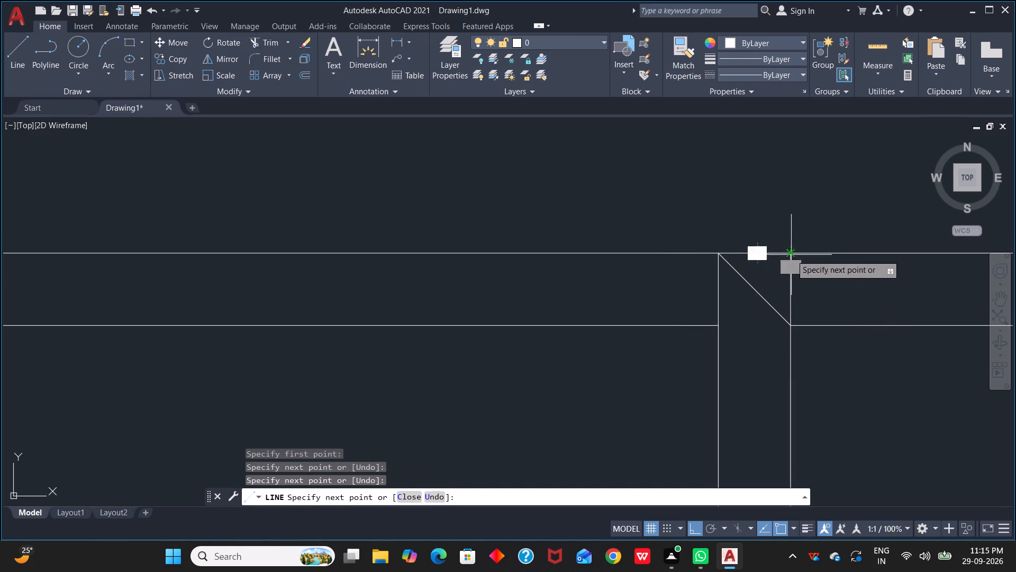
key("Escape")
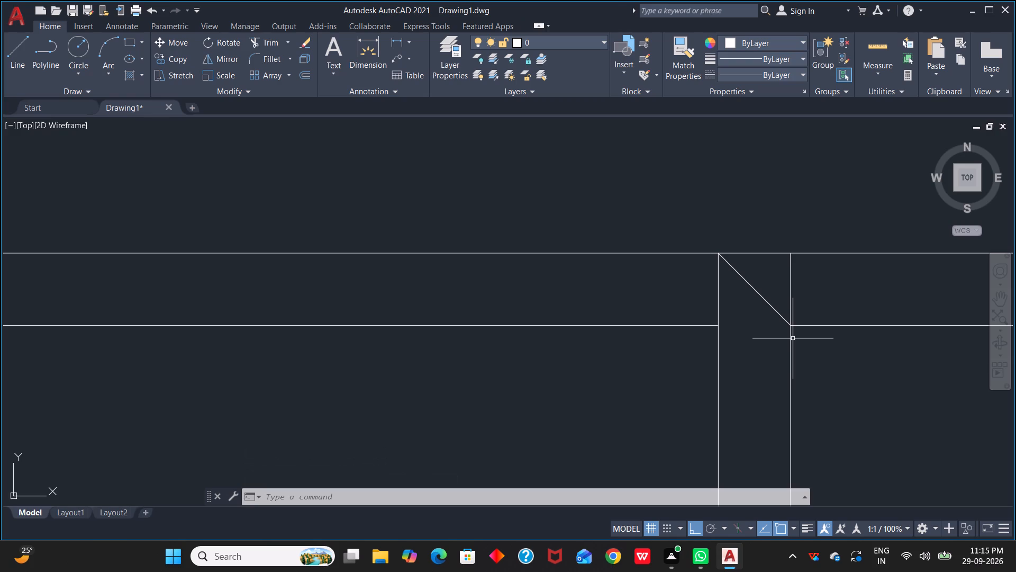
key("Escape")
Offset the two short vertical lines above the dividing partition 1.2 outward, one to the right and one to the left.
scroll(822, 332, "up", 2)
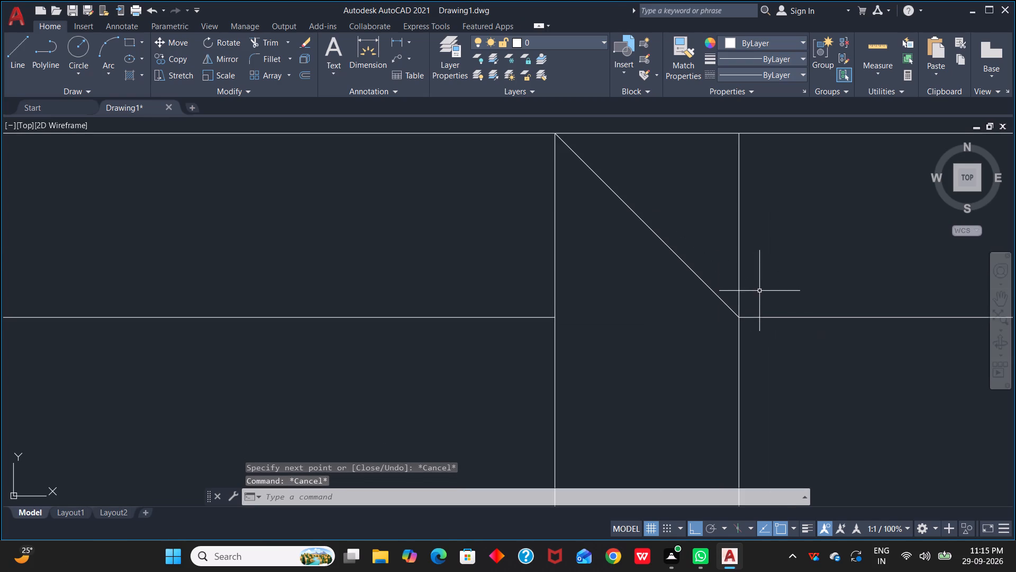
type("o")
key("space")
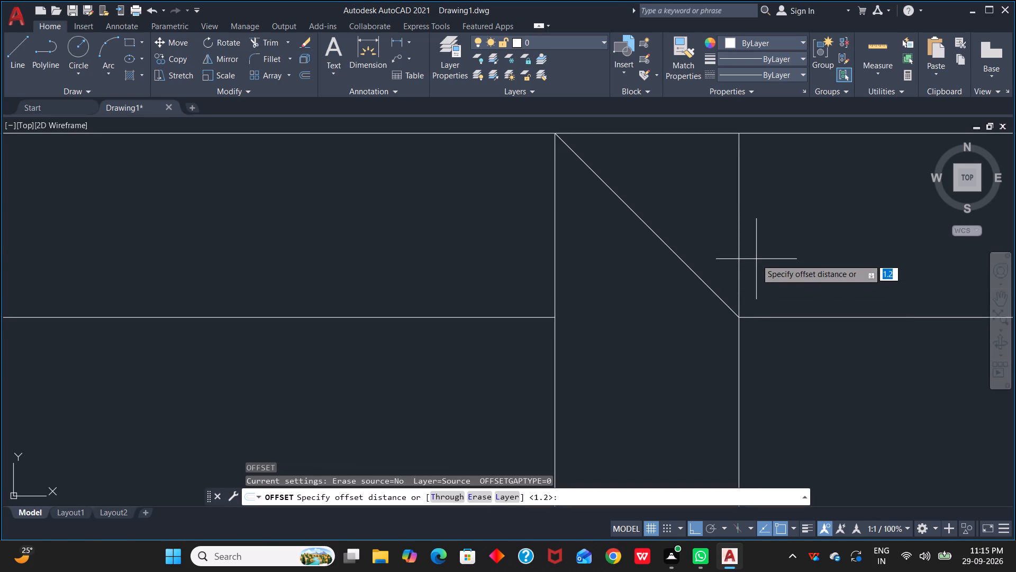
left_click(742, 249)
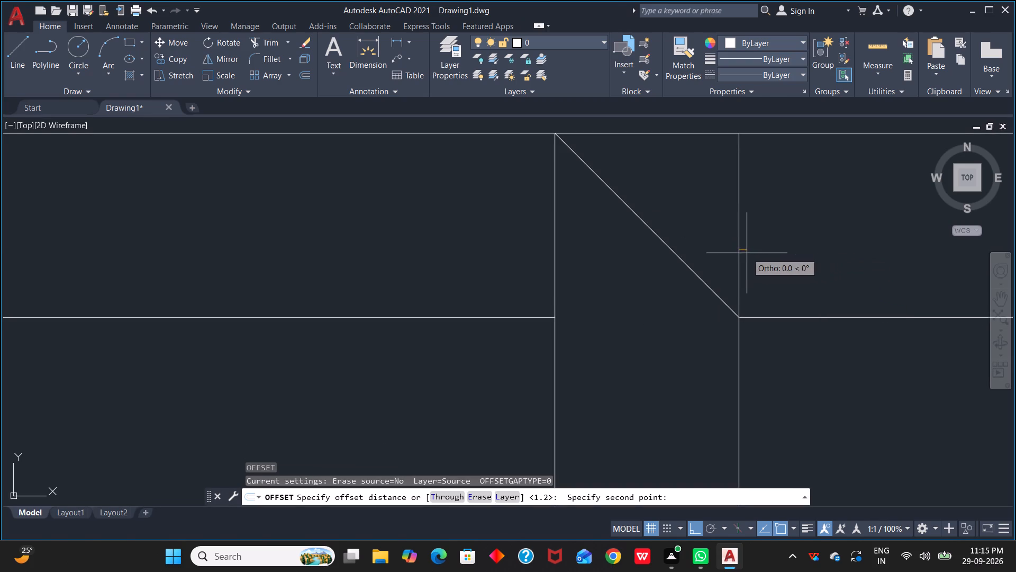
key("space")
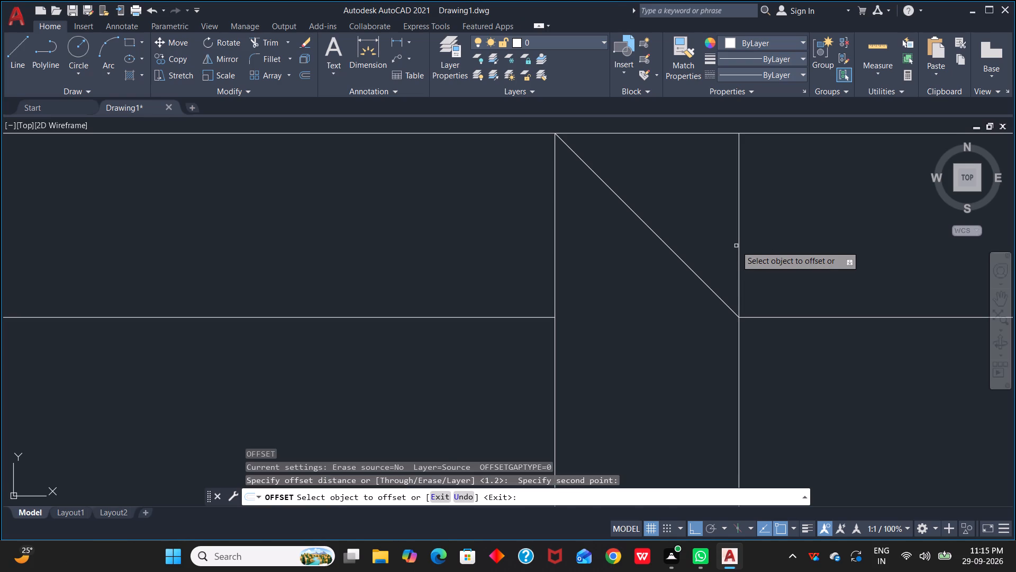
left_click(738, 245)
left_click(827, 248)
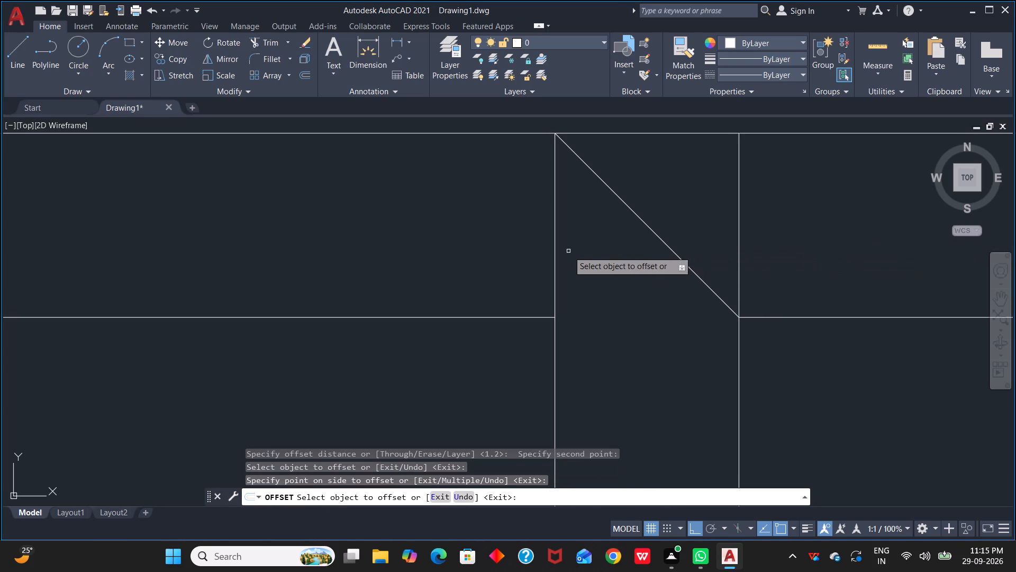
left_click(555, 250)
left_click(462, 250)
scroll(493, 254, "down", 5)
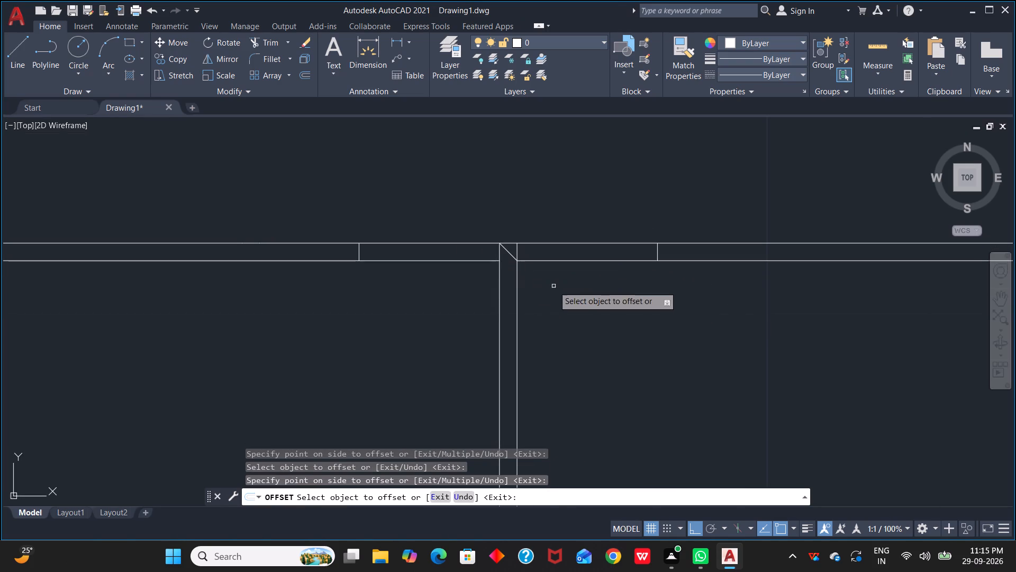
Trim both horizontal wall lines on each side of the dividing partition to leave 1.2 openings, and remove the diagonal at the partition's top.
type("tr")
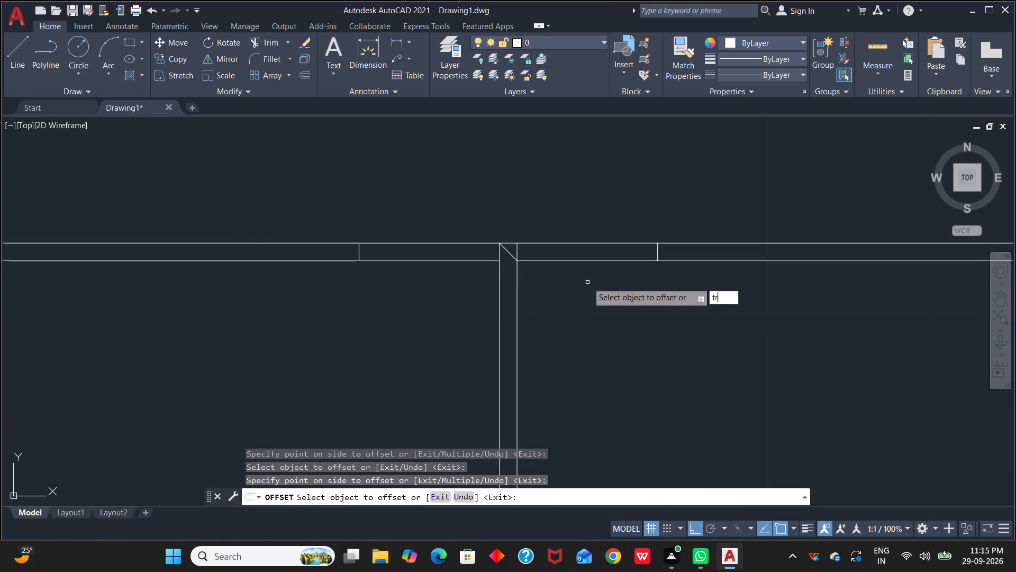
key("space")
scroll(557, 264, "up", 2)
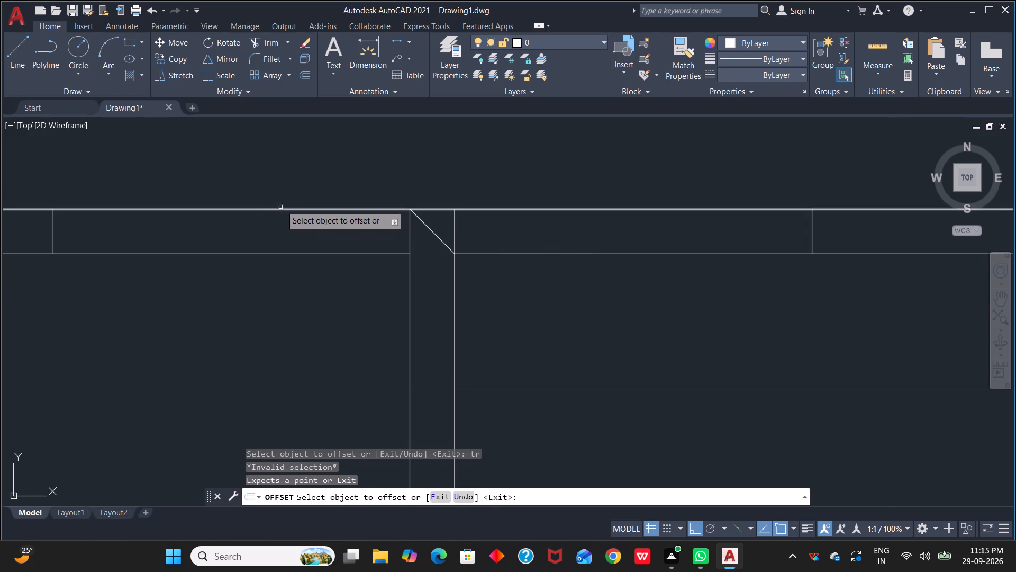
left_click_drag(285, 191, 271, 279)
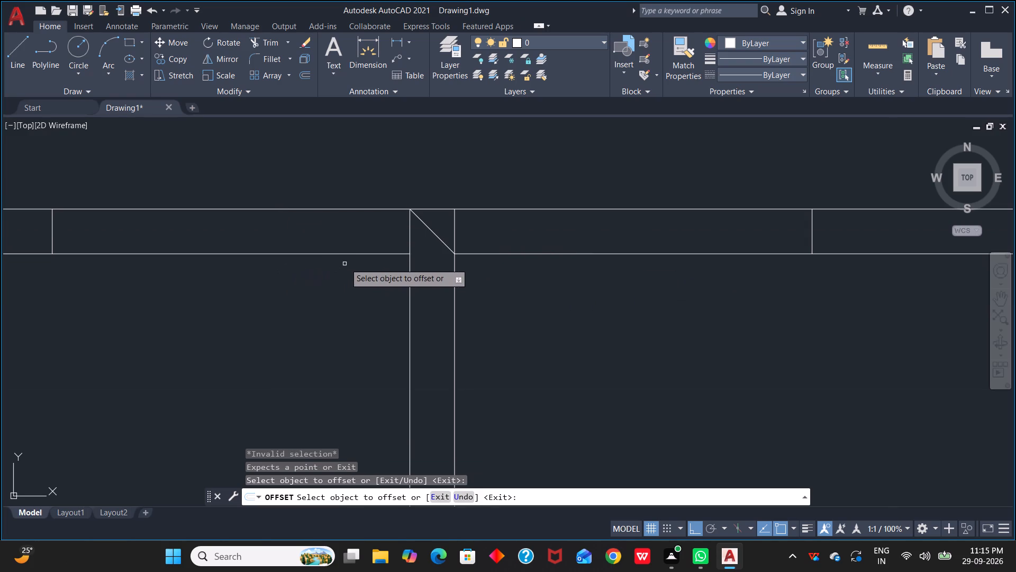
key("Escape")
key("Escape")
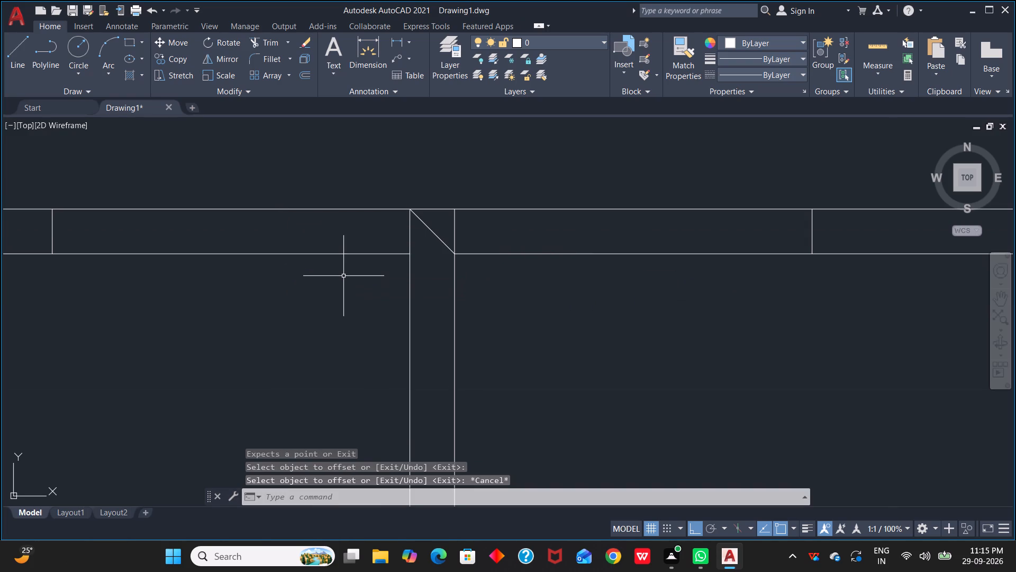
type("tr")
key("space")
left_click_drag(349, 186, 342, 246)
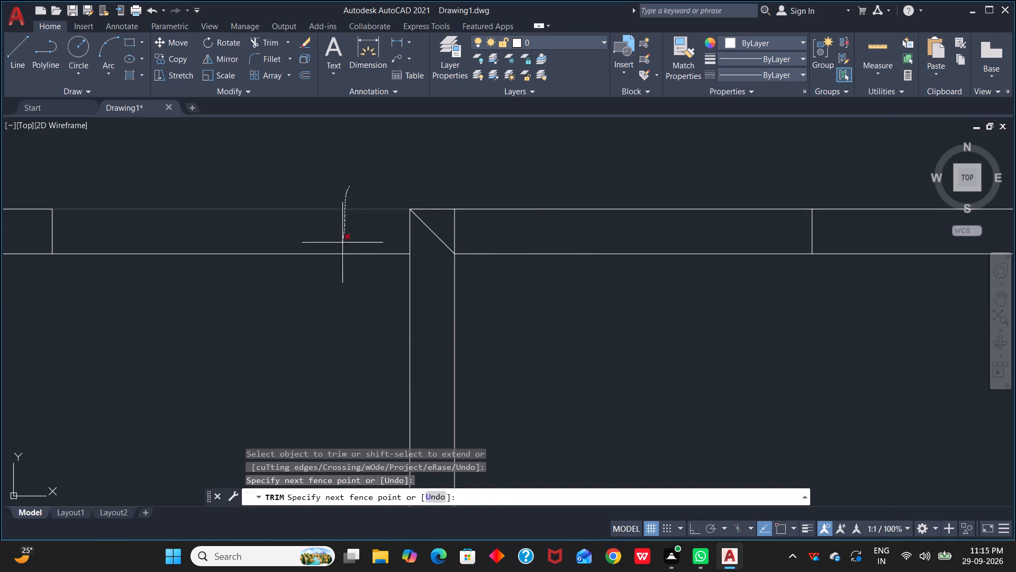
left_click_drag(342, 246, 341, 297)
left_click_drag(601, 180, 591, 287)
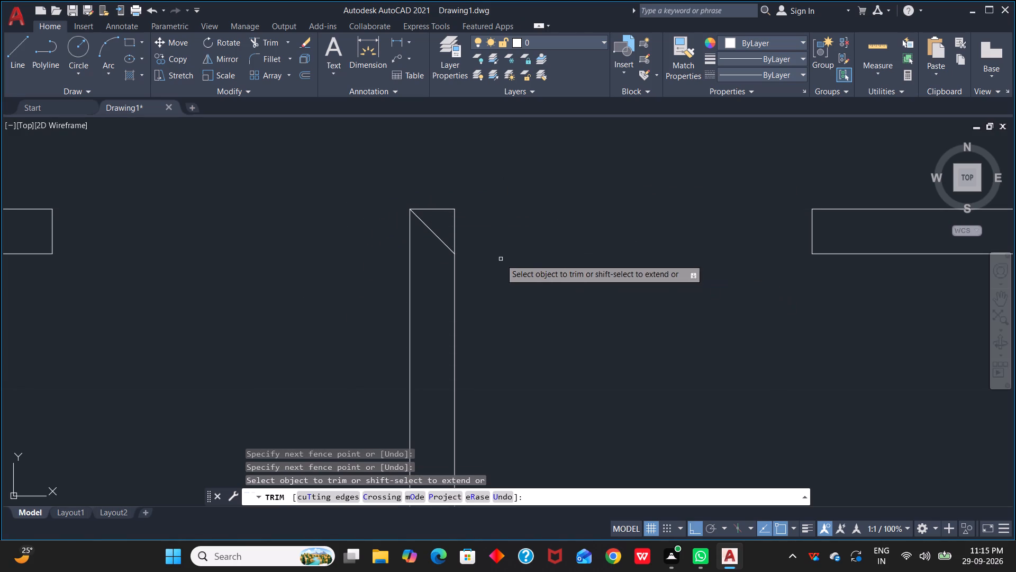
left_click(438, 239)
Examine the two lower rooms, their dividing partition and the building's bottom outer wall.
scroll(657, 258, "down", 3)
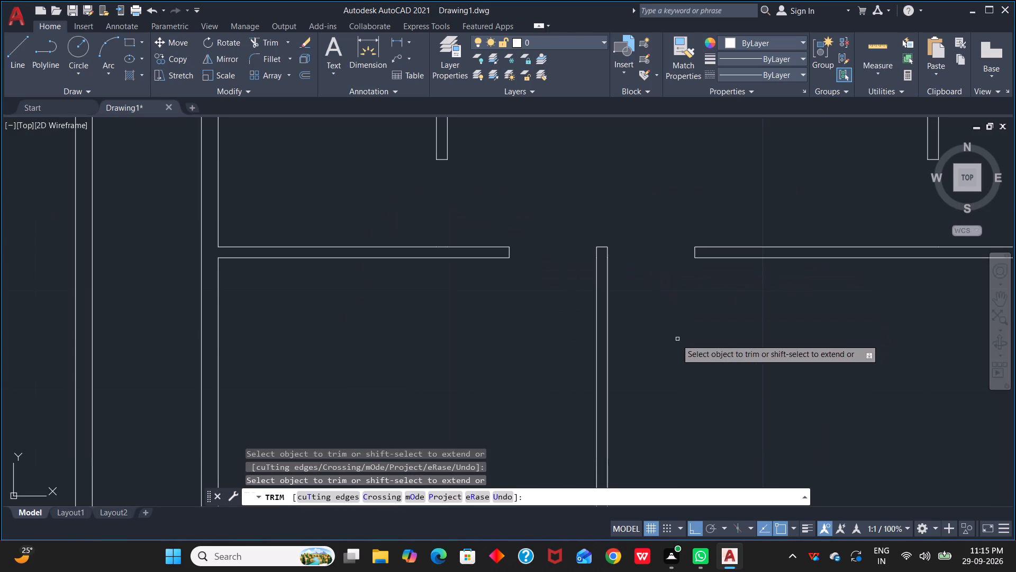
scroll(660, 281, "down", 2)
middle_click_drag(674, 288, 668, 216)
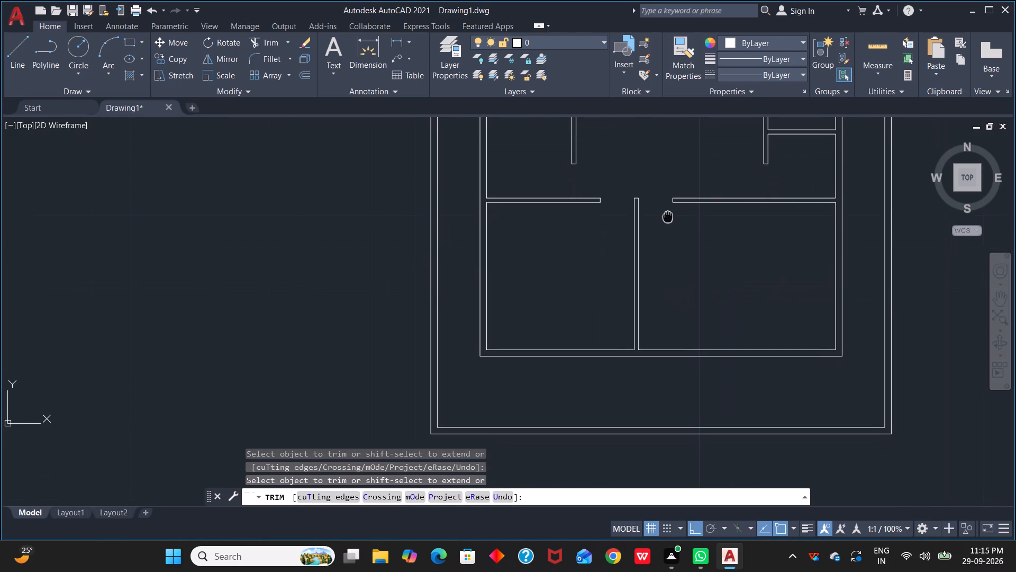
middle_click_drag(668, 216, 668, 215)
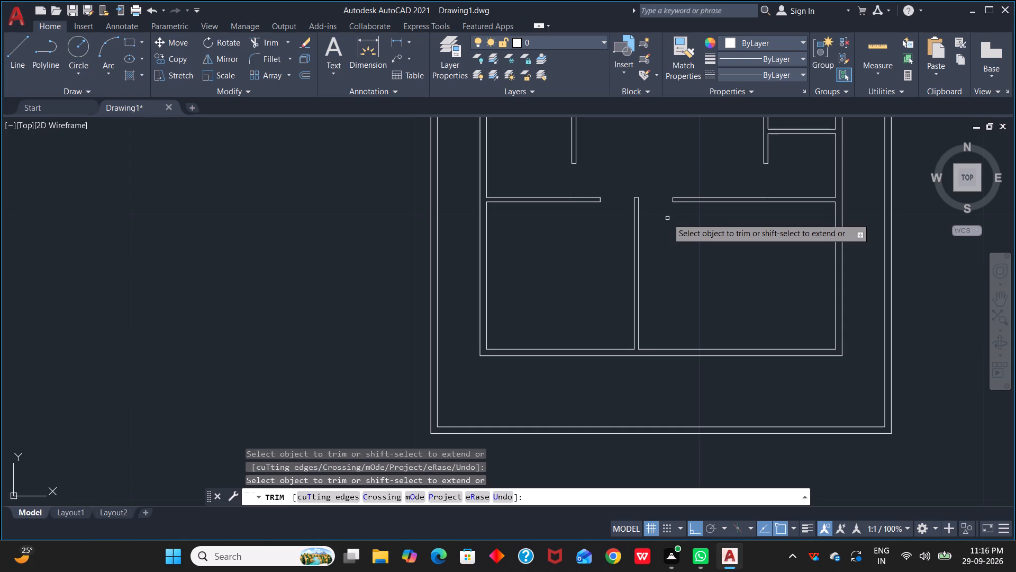
scroll(667, 218, "down", 3)
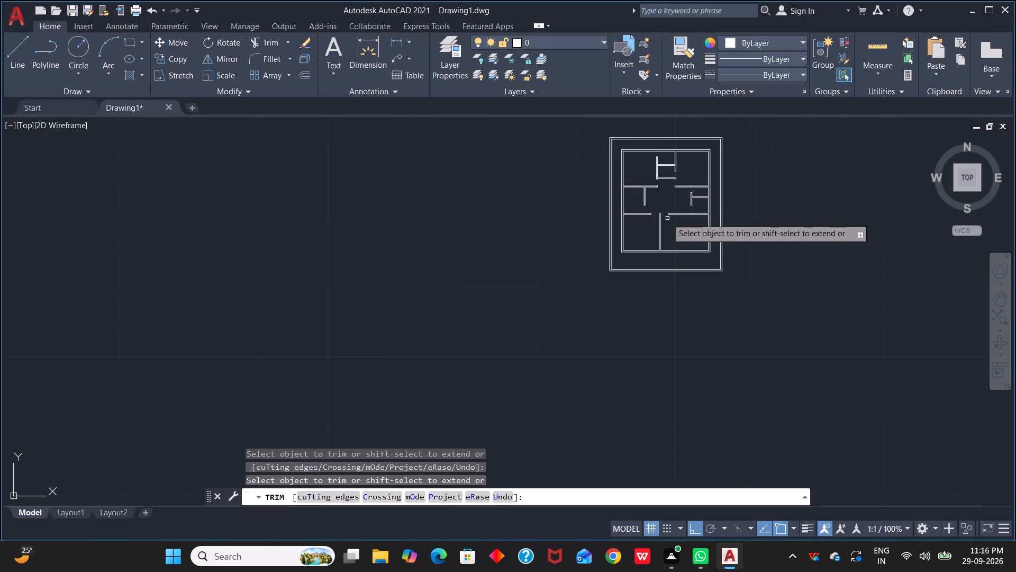
scroll(662, 198, "up", 2)
middle_click_drag(703, 298, 791, 227)
scroll(791, 227, "up", 1)
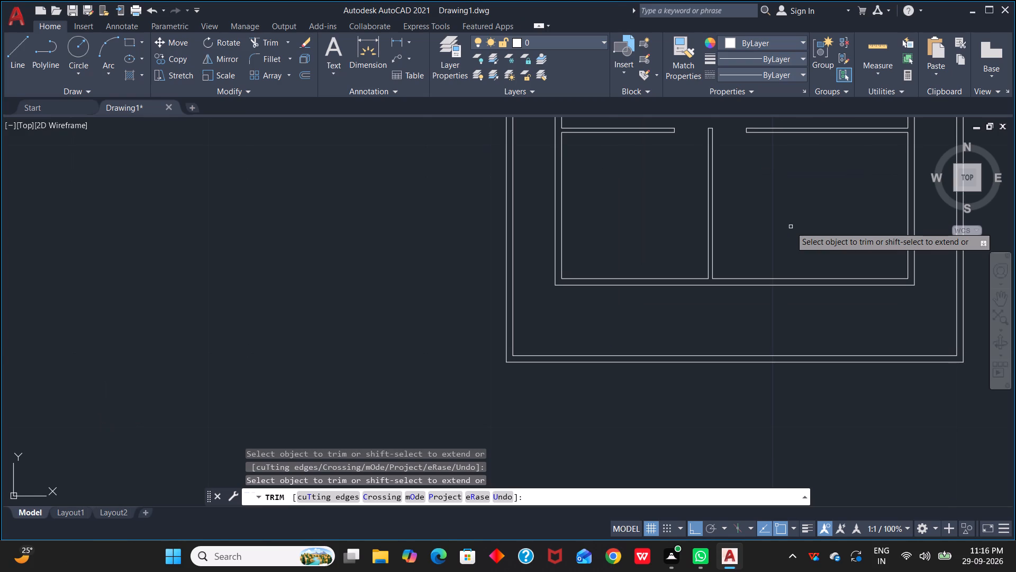
scroll(809, 187, "down", 2)
scroll(830, 187, "up", 4)
scroll(830, 187, "down", 2)
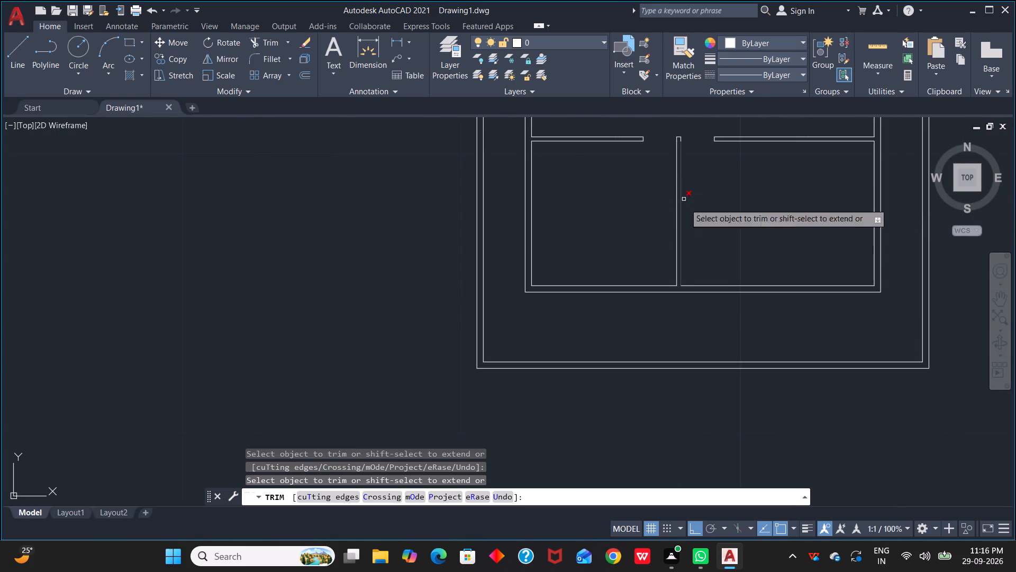
Draw a short vertical line across the building's bottom outer wall, extending the dividing partition's left line to the wall's outer line.
scroll(651, 278, "up", 2)
key("Escape")
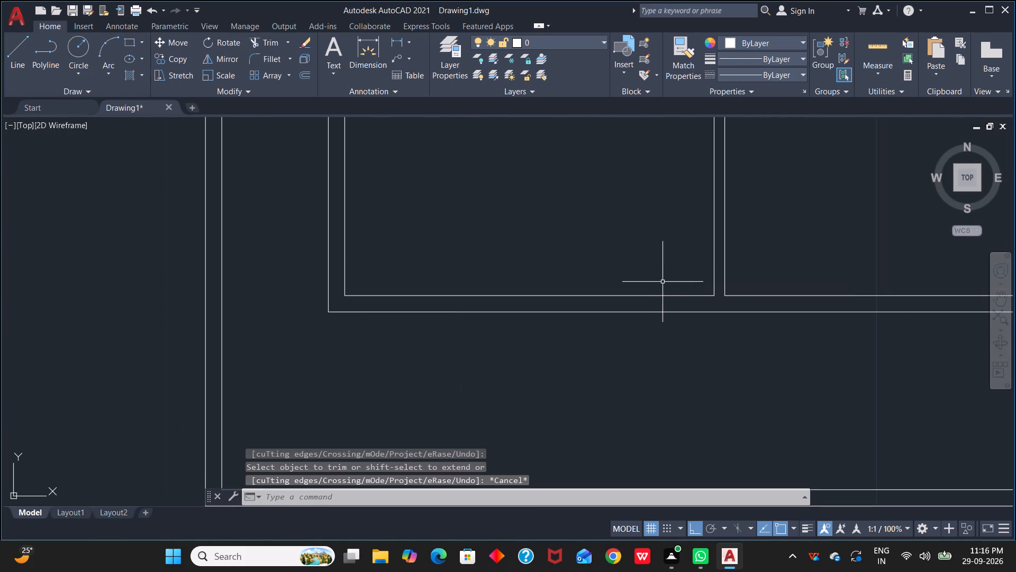
type("l")
key("space")
scroll(720, 294, "up", 2)
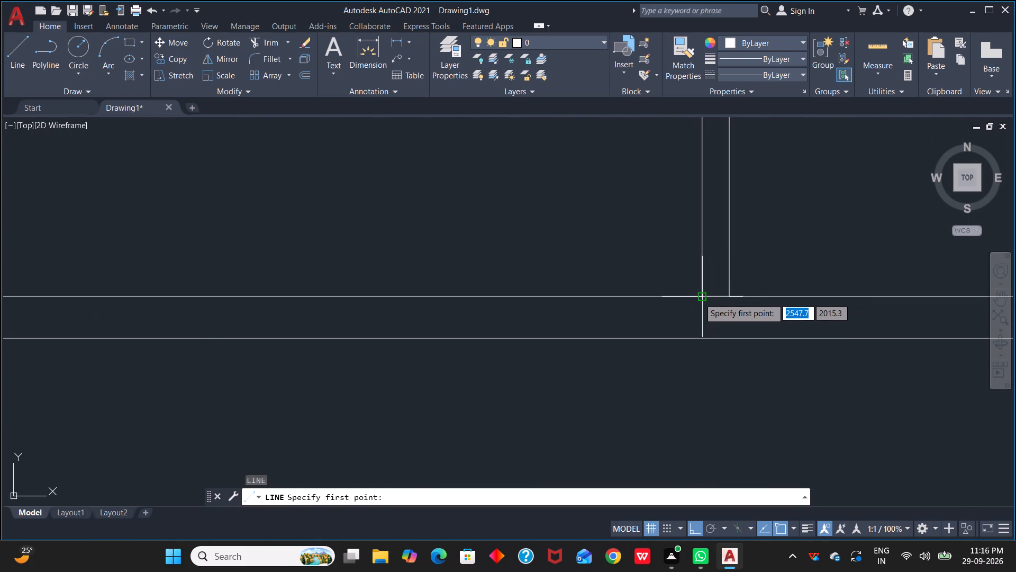
left_click(699, 298)
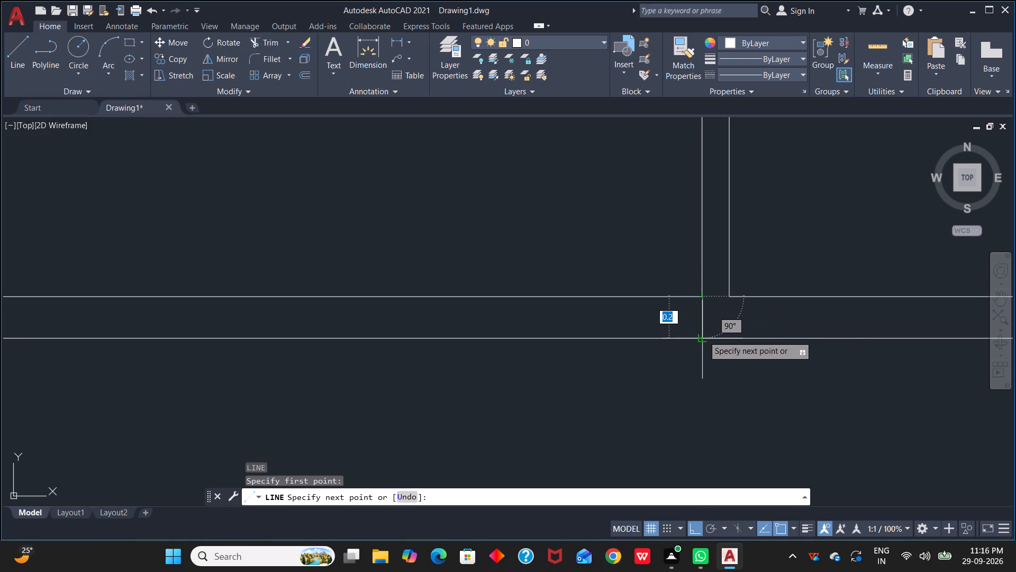
scroll(703, 336, "up", 2)
left_click(695, 343)
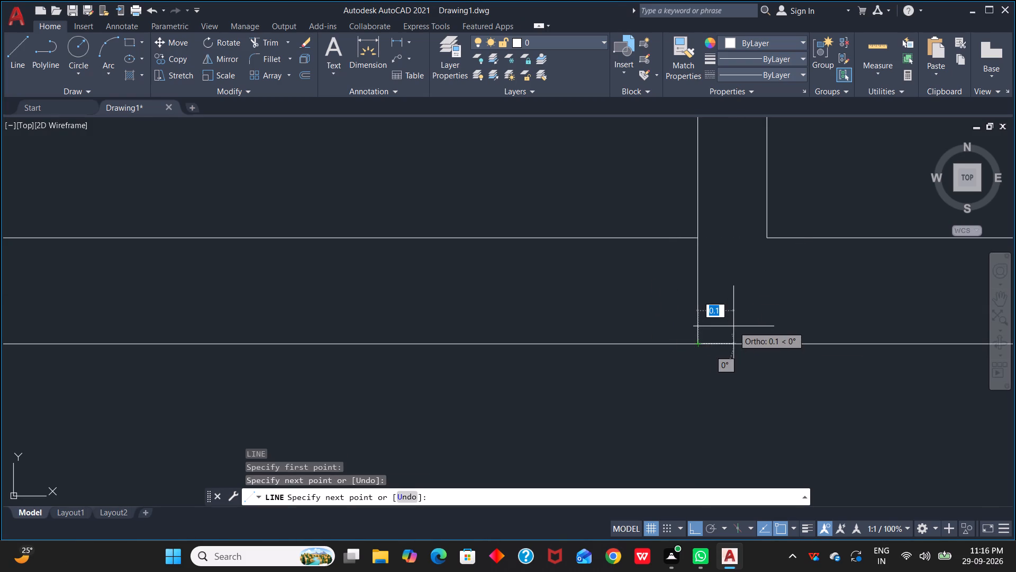
key("Escape")
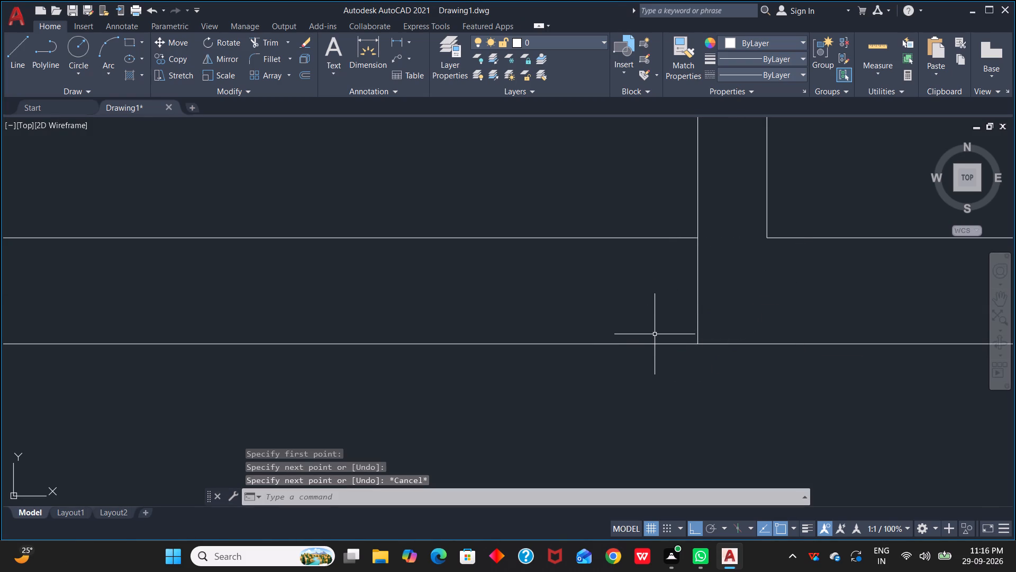
Offset the short vertical line in the bottom outer wall 1.2 to the left.
key("o")
key("space")
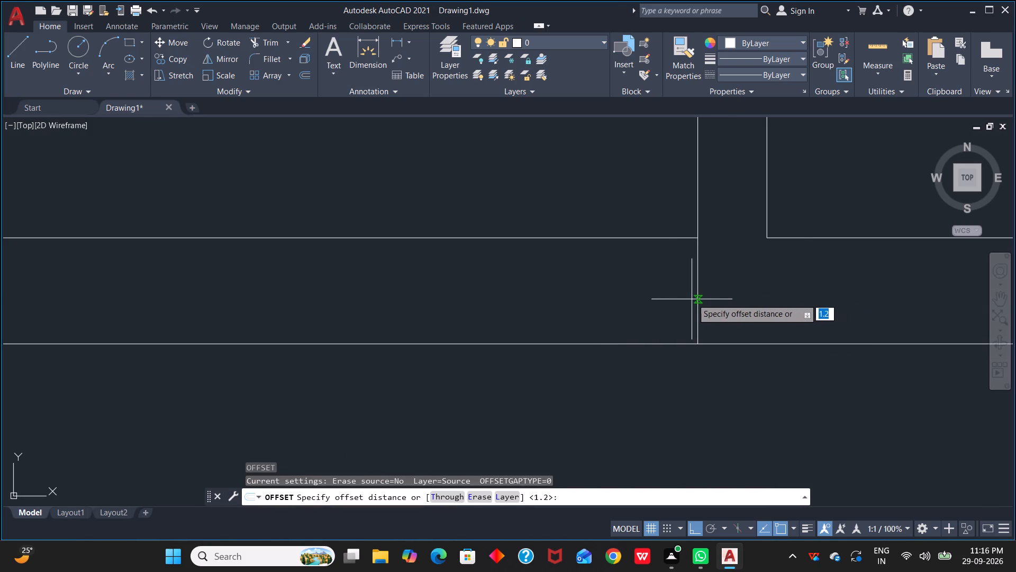
key("space")
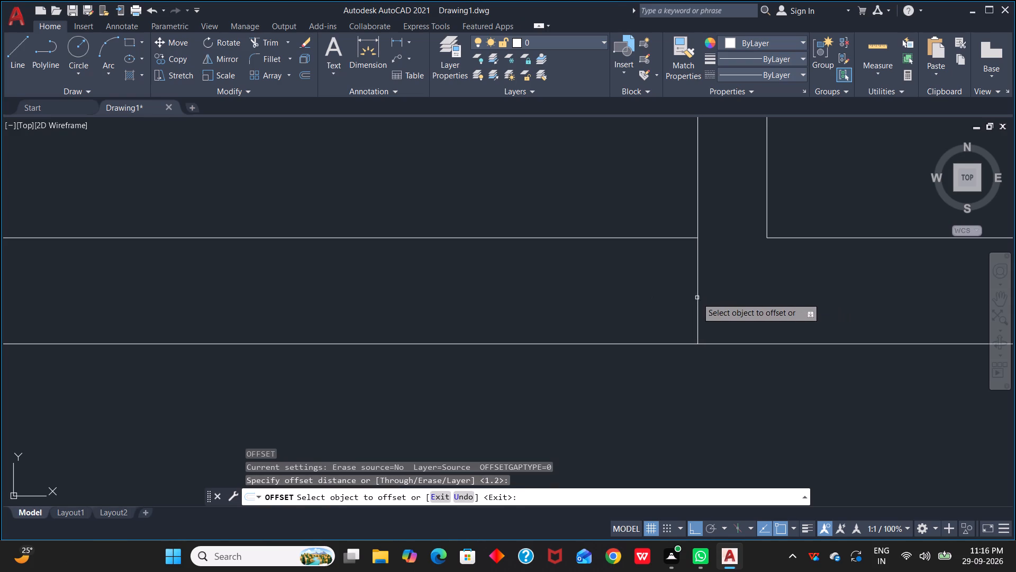
left_click(697, 298)
left_click(566, 297)
scroll(567, 294, "down", 2)
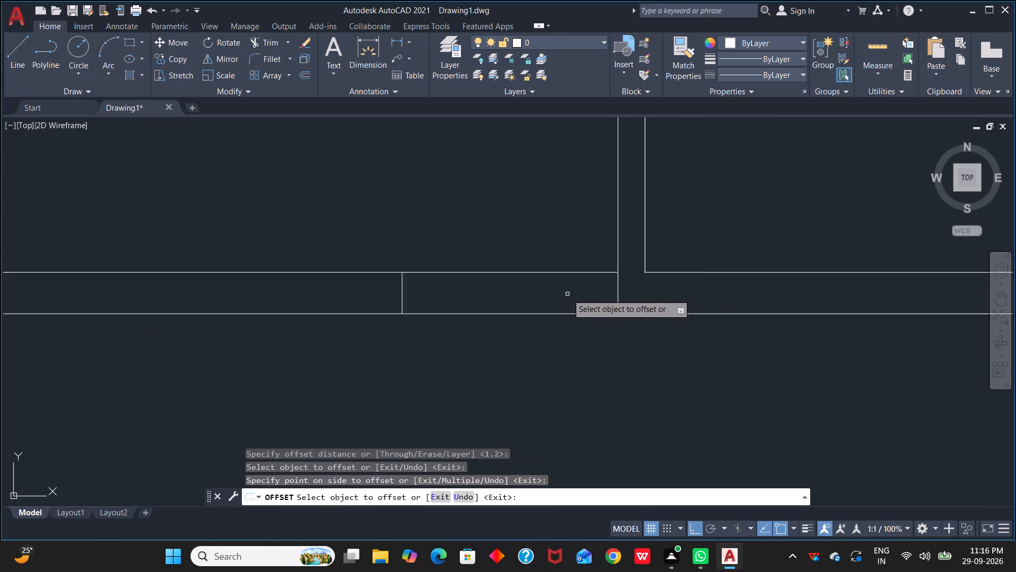
scroll(567, 294, "down", 2)
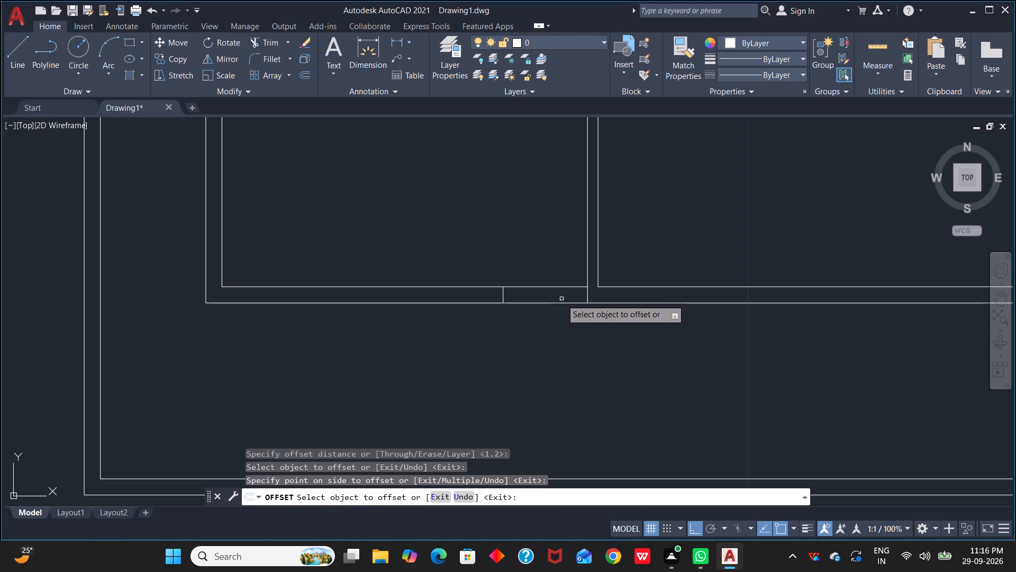
Trim both lines of the bottom outer wall between the two short vertical lines to leave a 1.2 opening in the lower left room.
type("tr")
key("space")
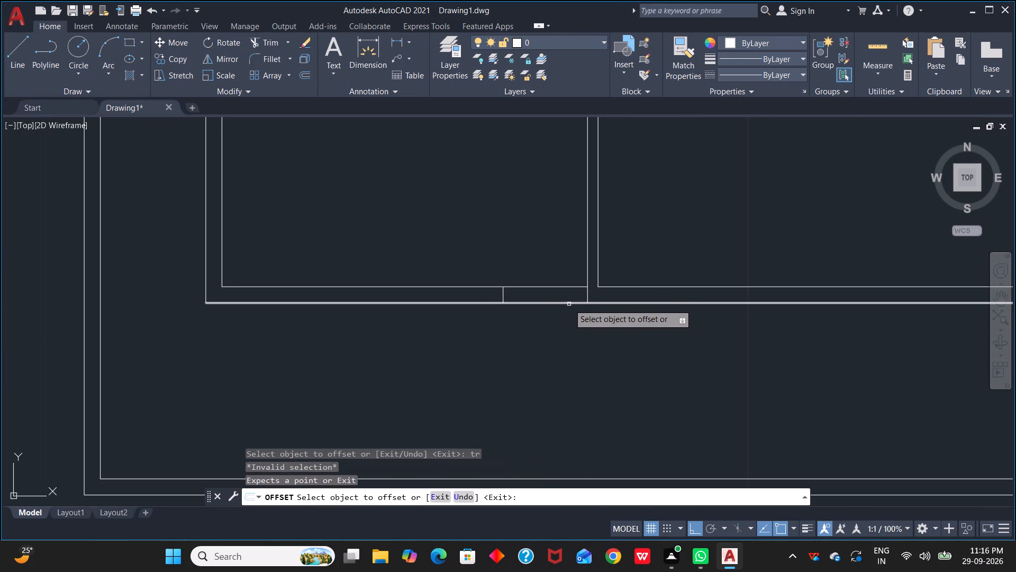
key("Escape")
key("t")
key("r")
key("space")
left_click_drag(542, 194, 552, 316)
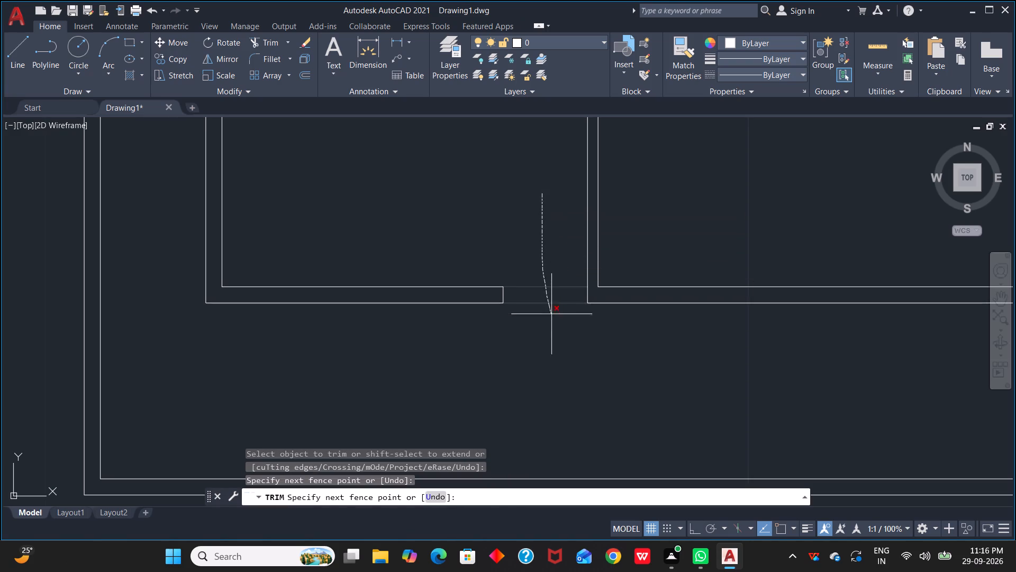
left_click_drag(552, 316, 558, 329)
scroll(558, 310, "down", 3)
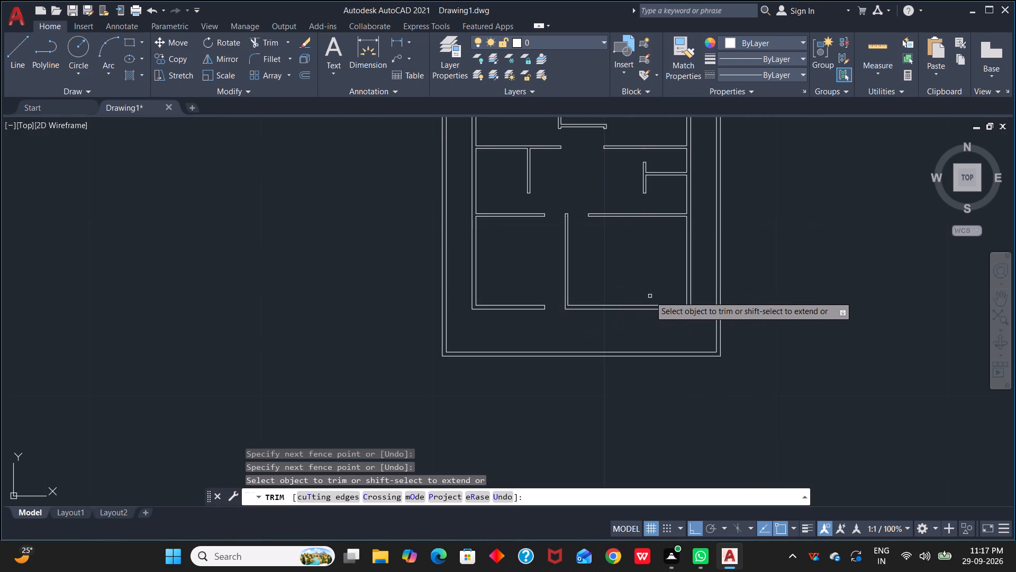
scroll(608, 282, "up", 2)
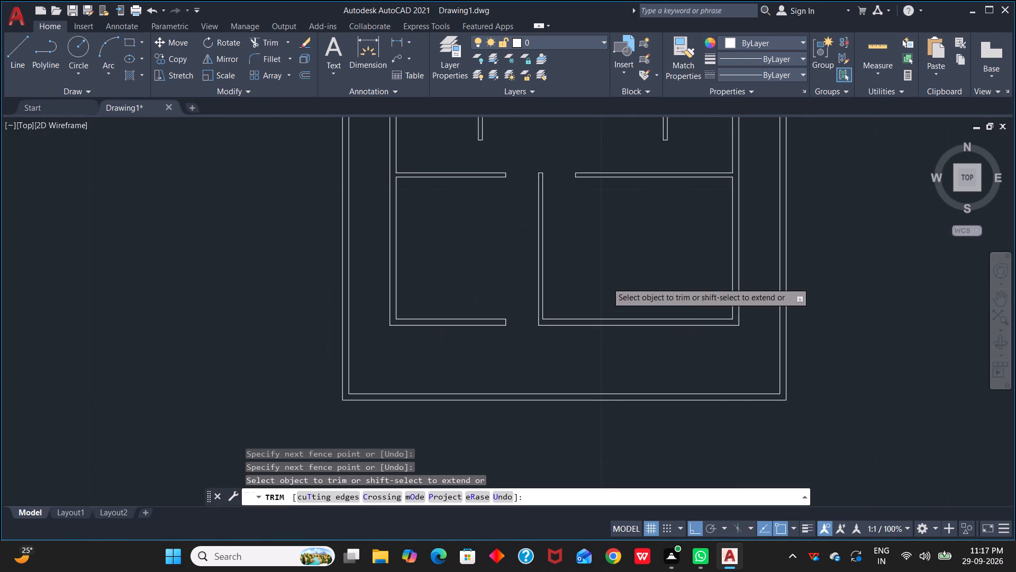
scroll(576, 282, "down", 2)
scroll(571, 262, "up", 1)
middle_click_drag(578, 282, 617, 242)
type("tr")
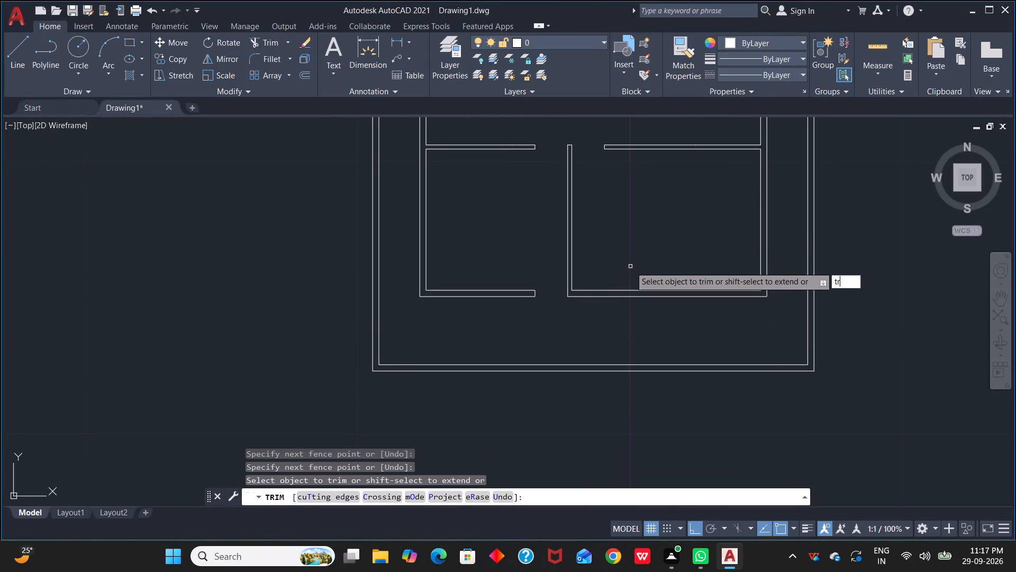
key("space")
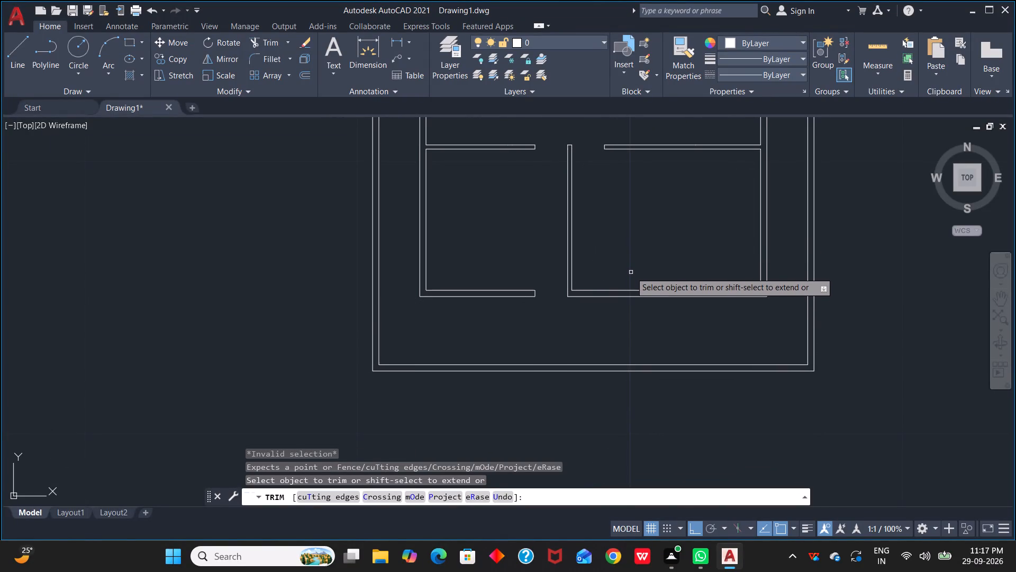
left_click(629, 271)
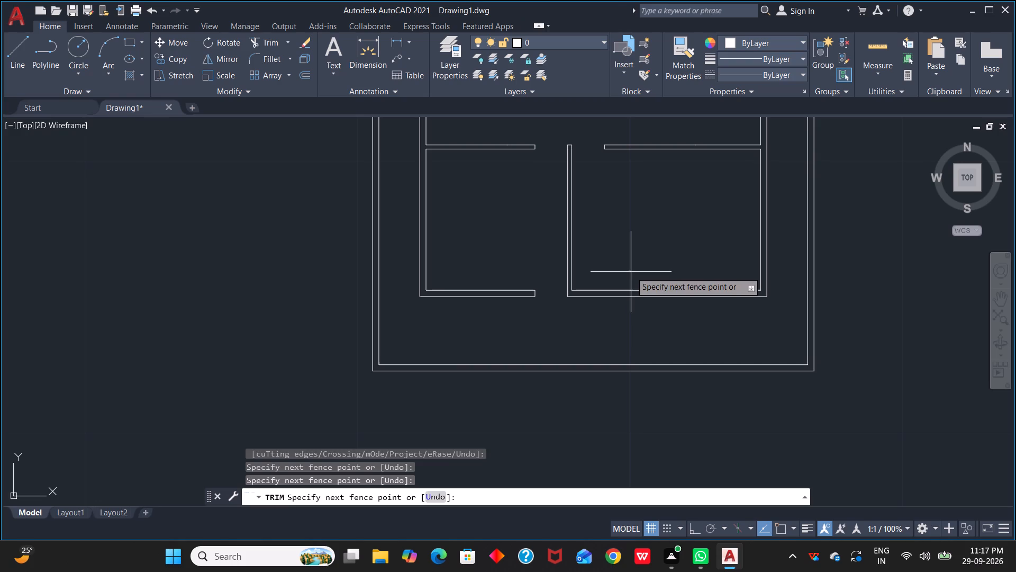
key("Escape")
Extend the right line of the partition between the two lower rooms down to the bottom outer wall's outer line.
scroll(610, 260, "up", 2)
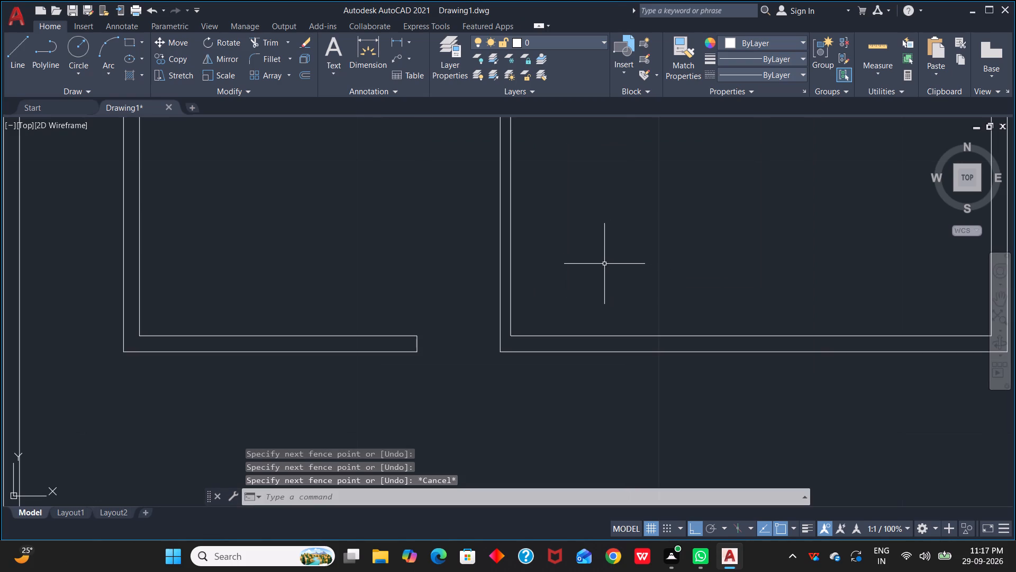
type("ex")
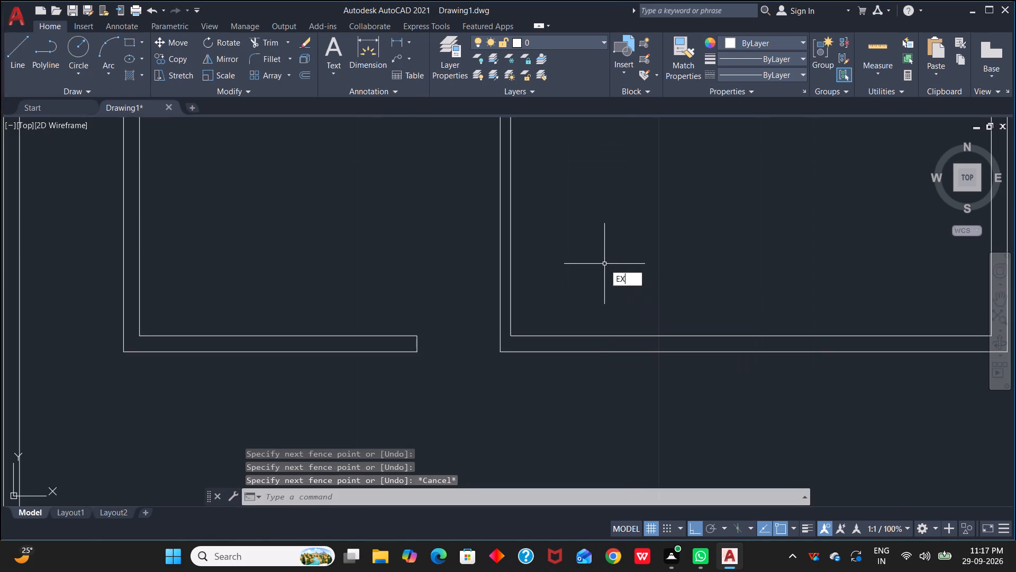
key("space")
left_click(511, 297)
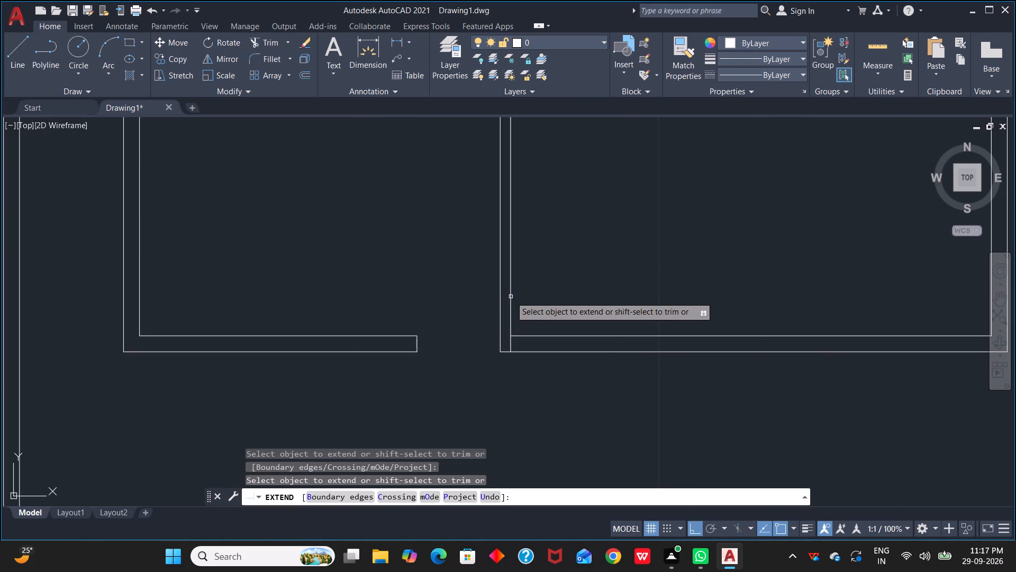
key("Escape")
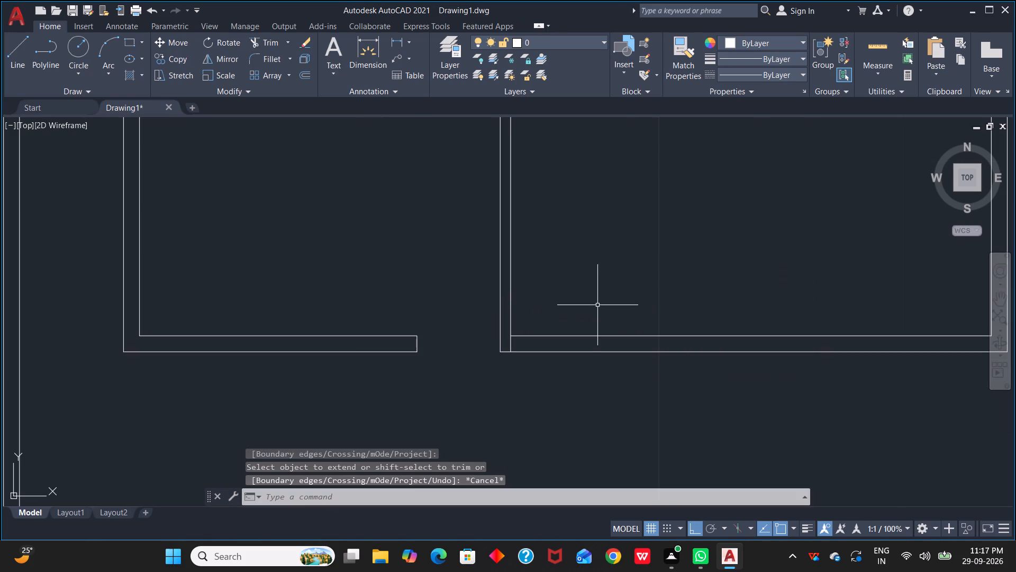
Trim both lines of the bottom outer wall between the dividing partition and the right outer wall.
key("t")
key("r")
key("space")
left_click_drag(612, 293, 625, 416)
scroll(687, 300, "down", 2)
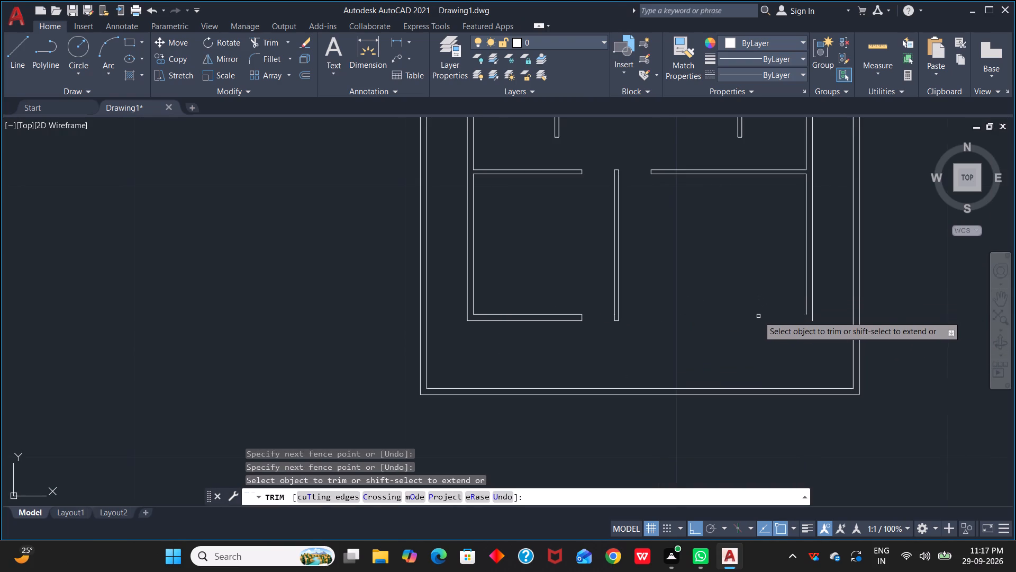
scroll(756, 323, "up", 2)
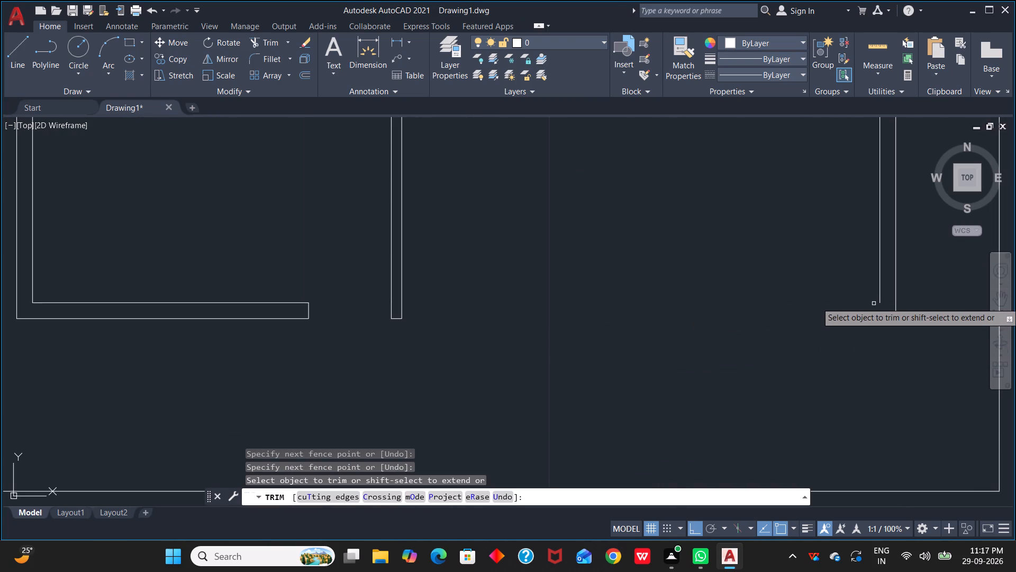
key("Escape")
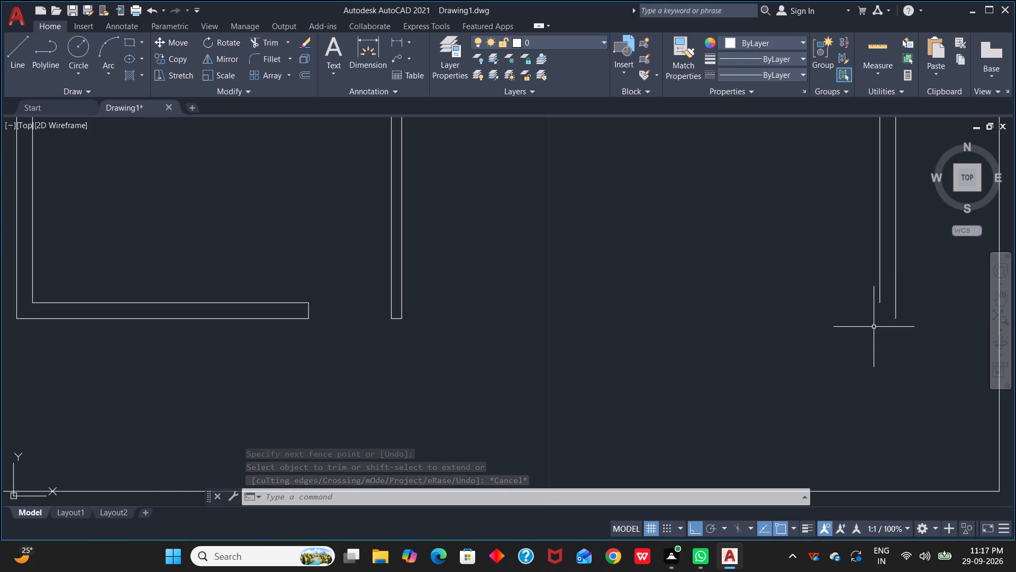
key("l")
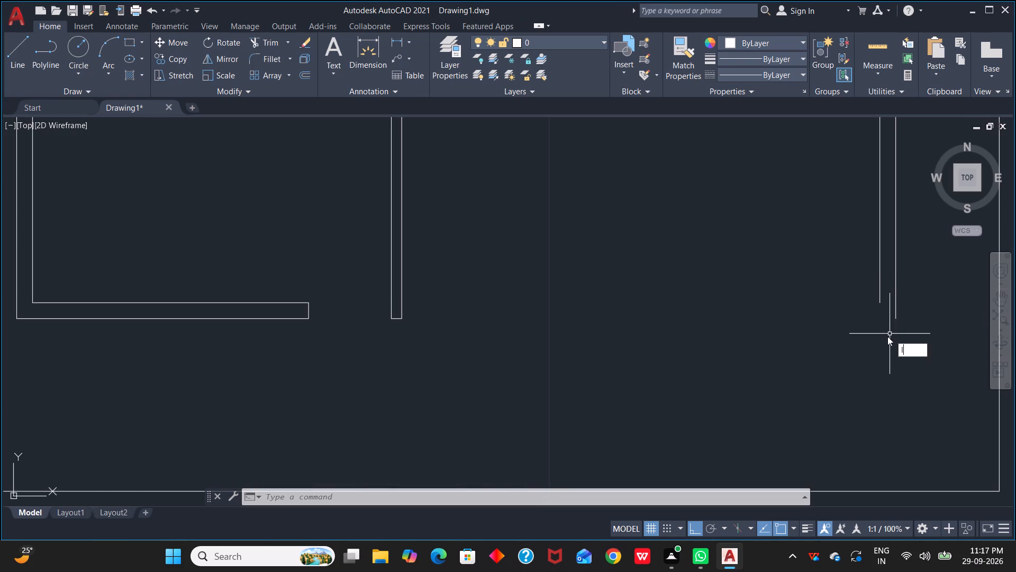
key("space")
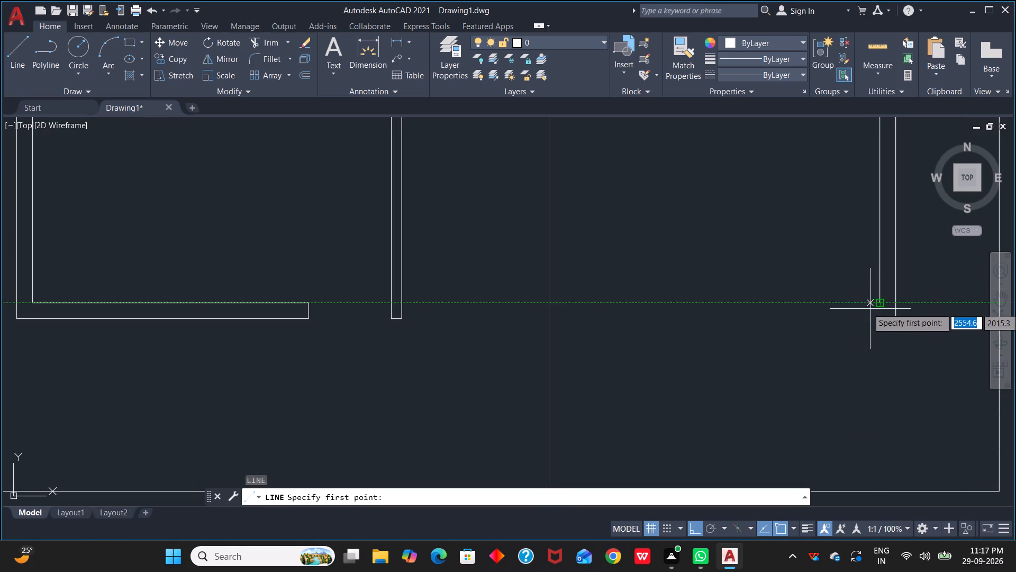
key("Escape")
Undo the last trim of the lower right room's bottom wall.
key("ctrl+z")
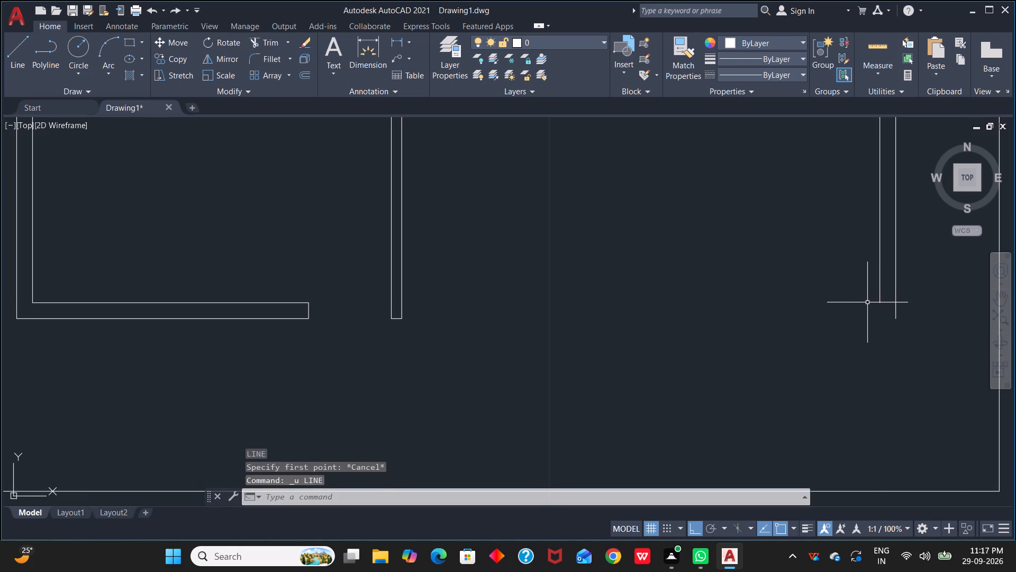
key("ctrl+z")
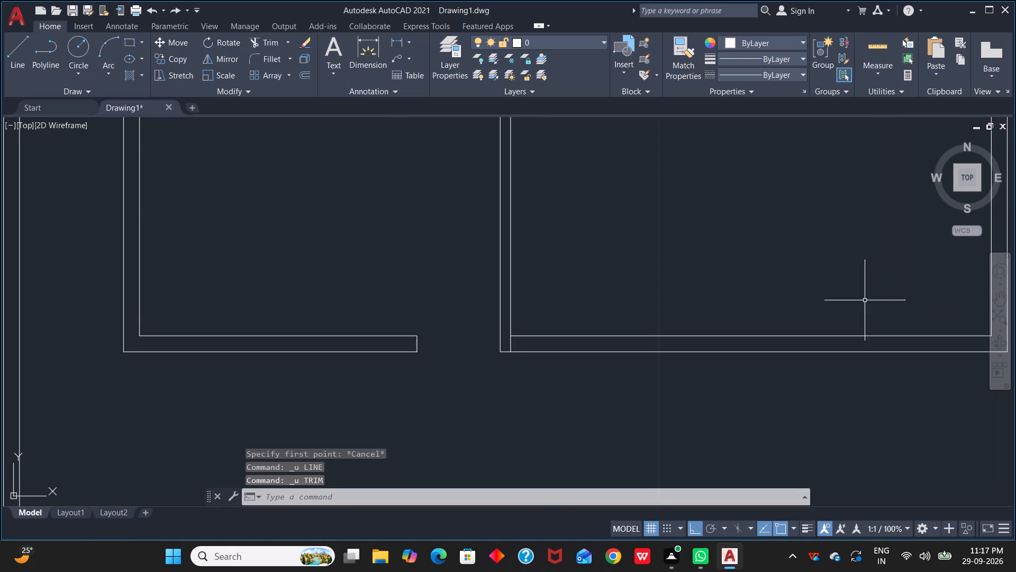
Extend the inner line of the building's right outer wall down to the bottom outer wall's outer line.
scroll(865, 278, "down", 2)
middle_click_drag(892, 303, 733, 320)
scroll(735, 303, "up", 2)
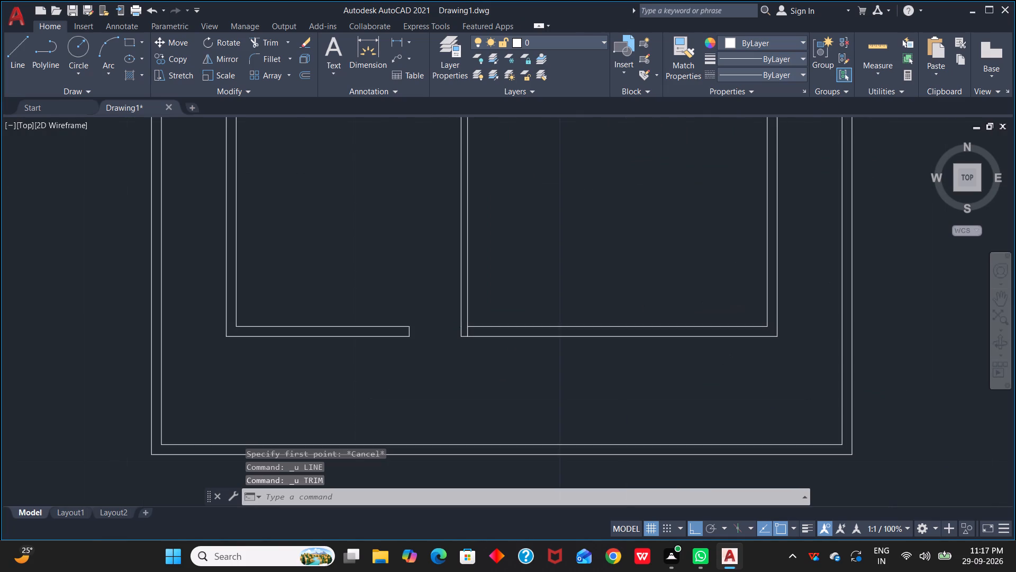
key("Escape")
key("Escape")
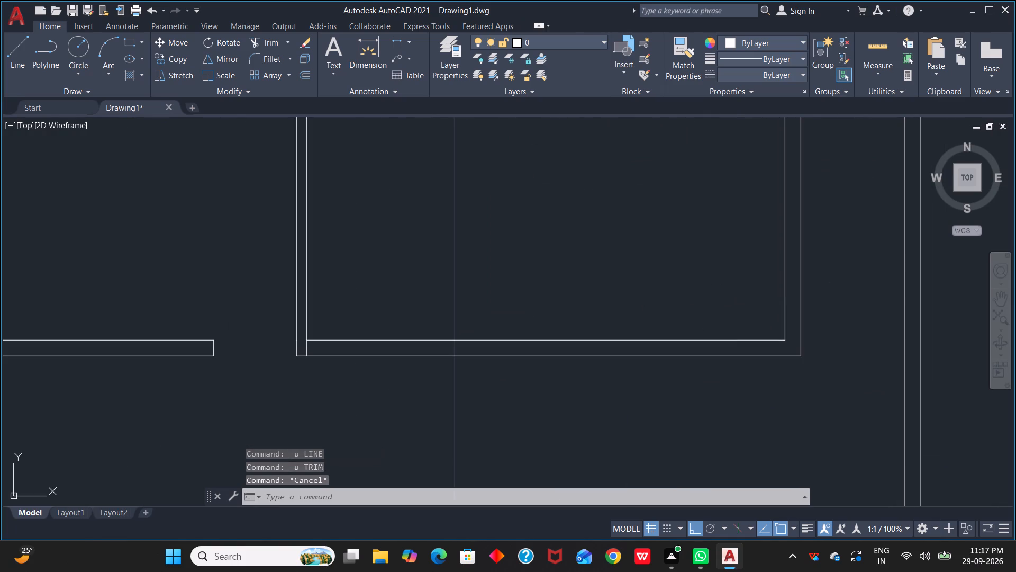
type("ex")
key("space")
scroll(783, 336, "up", 2)
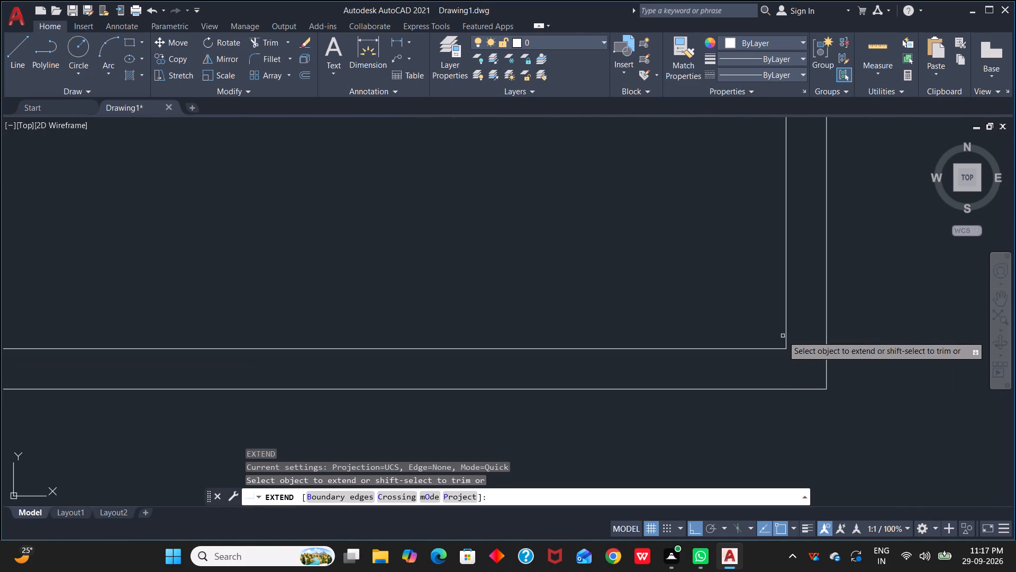
left_click(785, 333)
scroll(684, 352, "down", 1)
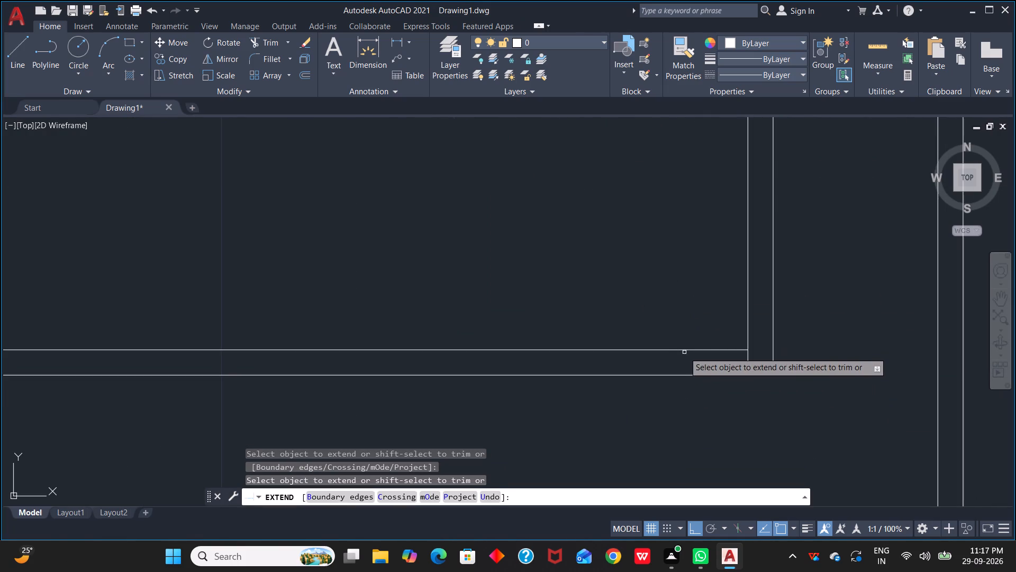
scroll(588, 287, "down", 1)
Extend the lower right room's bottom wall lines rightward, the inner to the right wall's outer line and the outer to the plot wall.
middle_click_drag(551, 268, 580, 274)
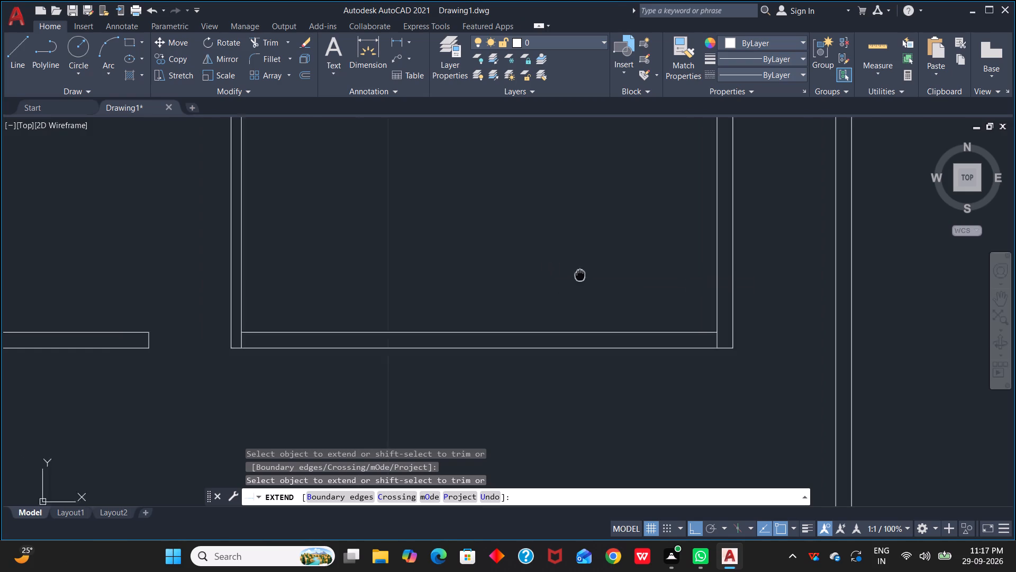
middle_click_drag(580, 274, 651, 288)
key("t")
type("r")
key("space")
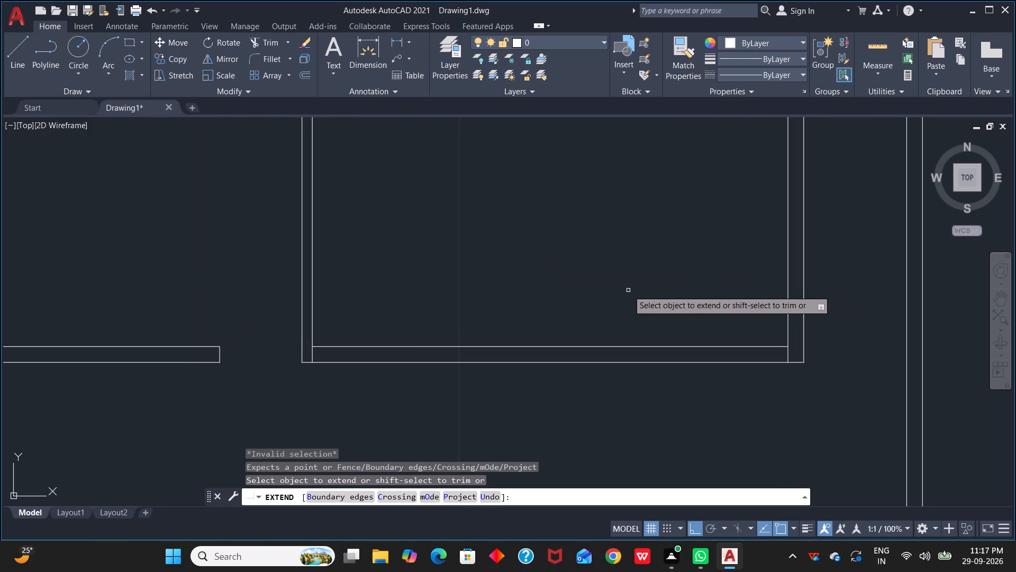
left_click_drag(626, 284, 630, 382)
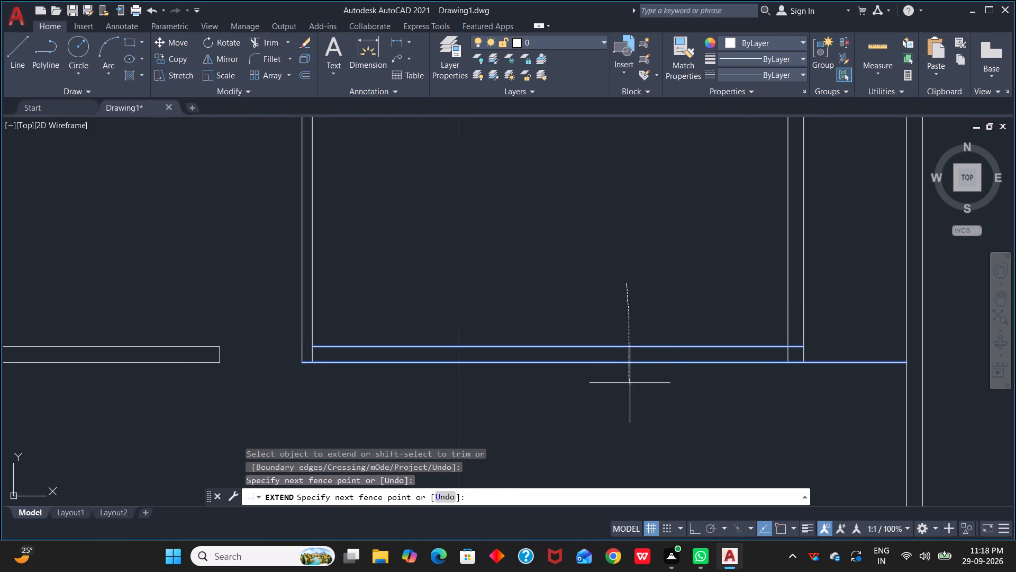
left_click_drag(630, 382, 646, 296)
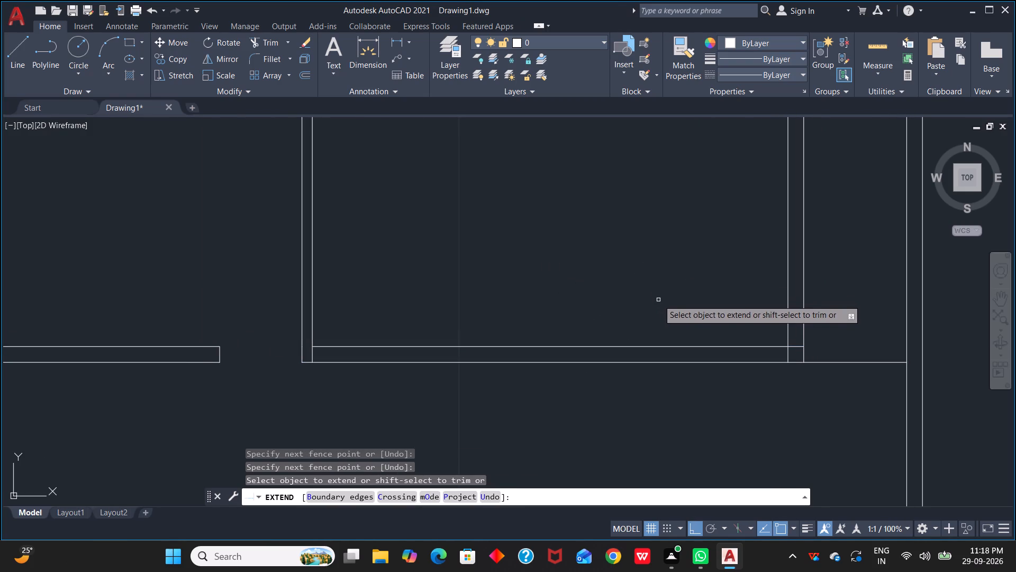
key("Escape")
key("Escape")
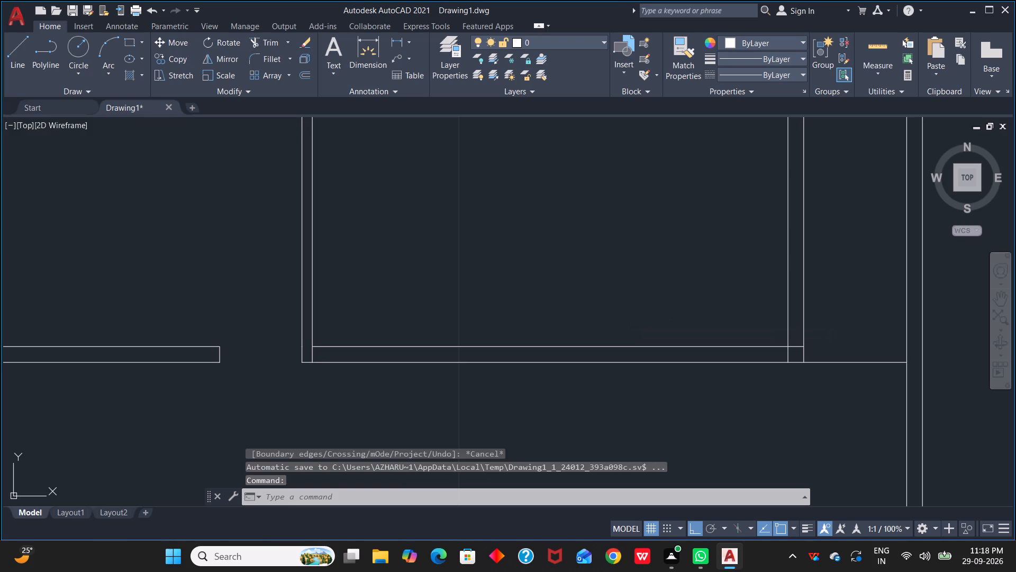
Trim both lines of the lower right room's bottom wall between the dividing partition and the right outer wall.
type("tr")
key("space")
left_click_drag(629, 320, 639, 390)
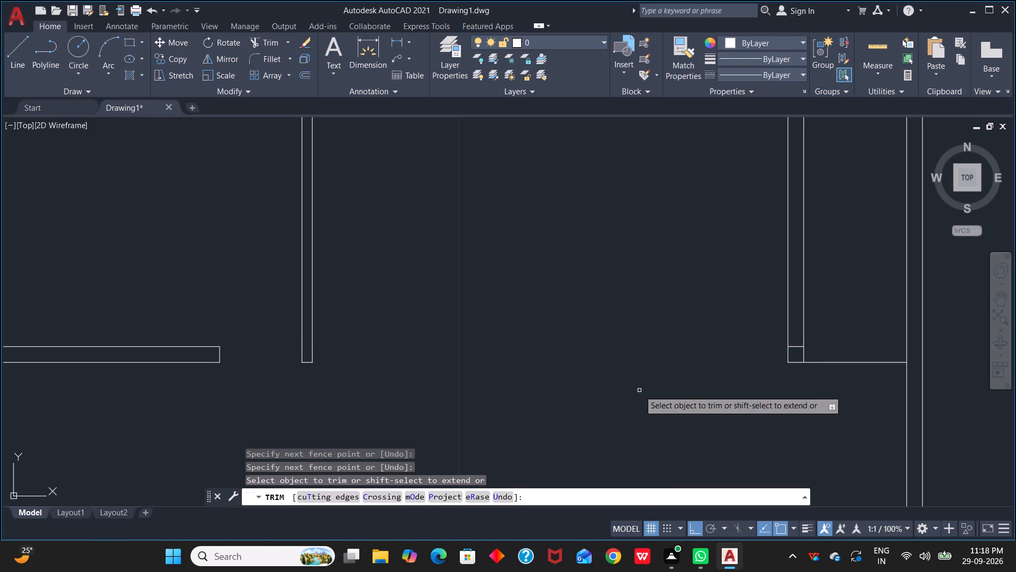
Trim away the leftover line between the building and the plot wall and the inner line crossing the right wall's lower end.
left_click_drag(874, 344, 873, 393)
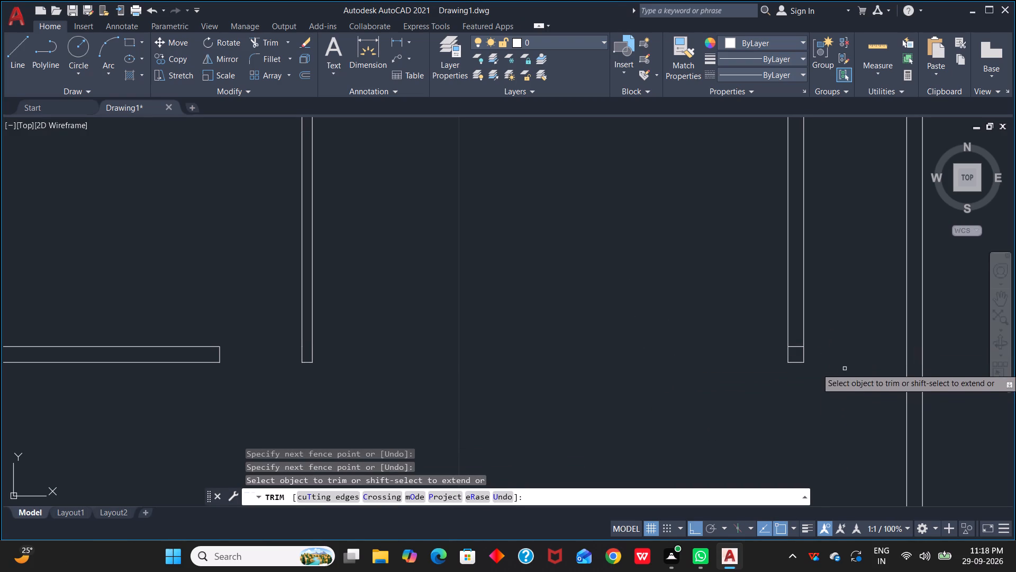
scroll(829, 355, "down", 1)
scroll(546, 328, "up", 1)
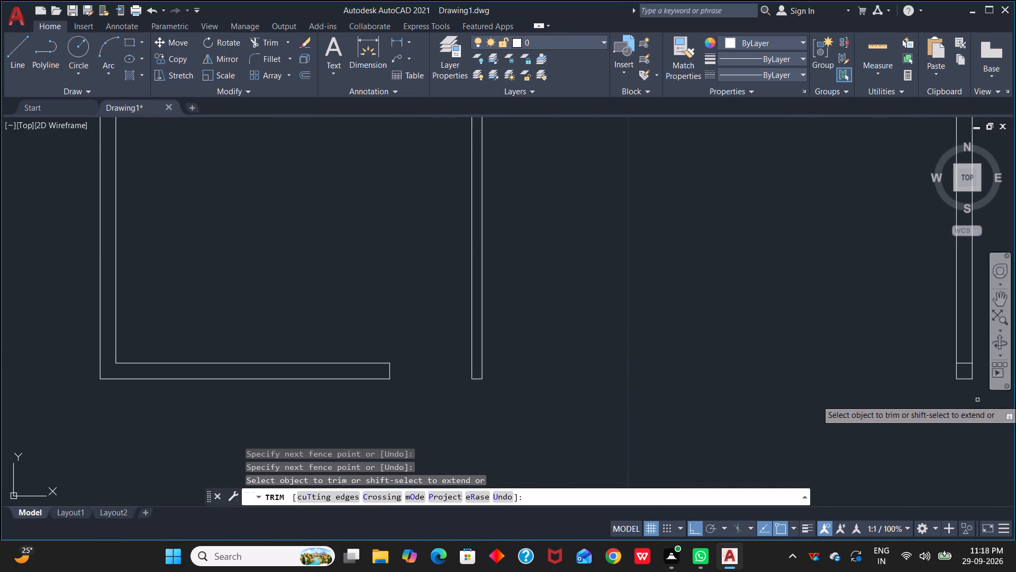
left_click(965, 364)
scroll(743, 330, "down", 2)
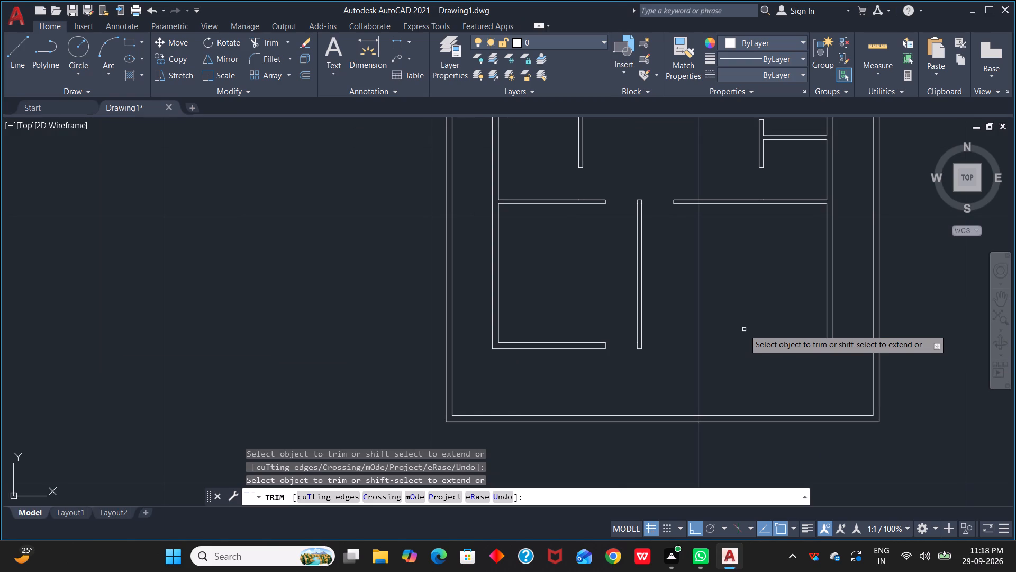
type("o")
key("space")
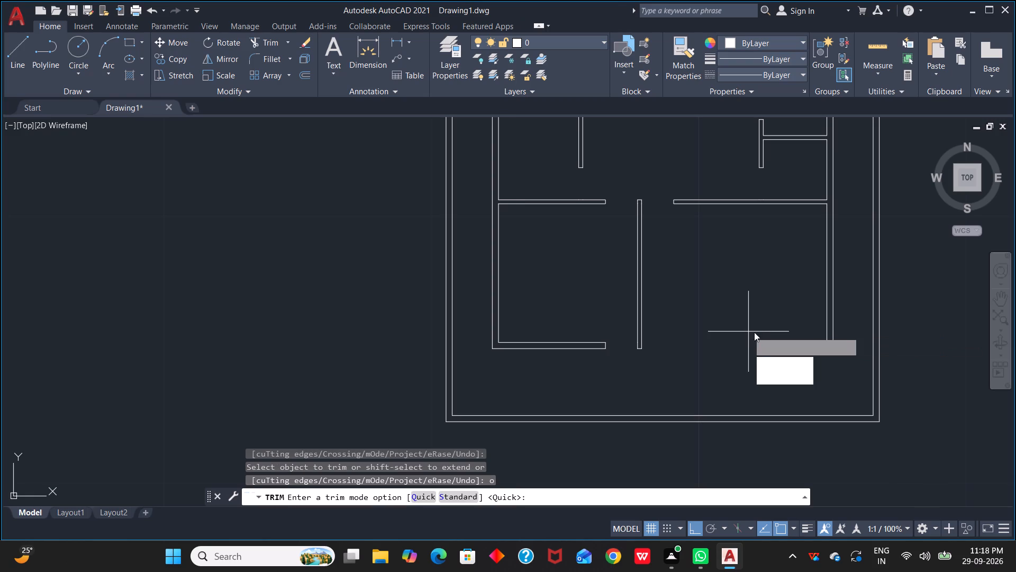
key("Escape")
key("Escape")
Offset the right outer wall's inner line 2.4 to the left inside the lower right room.
type("o")
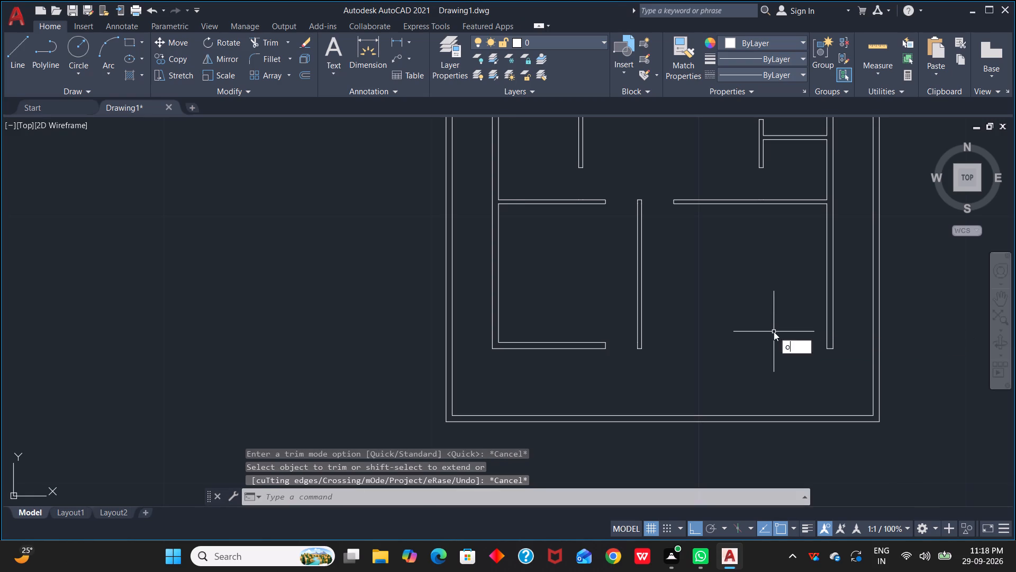
key("space")
type("2.4")
key("space")
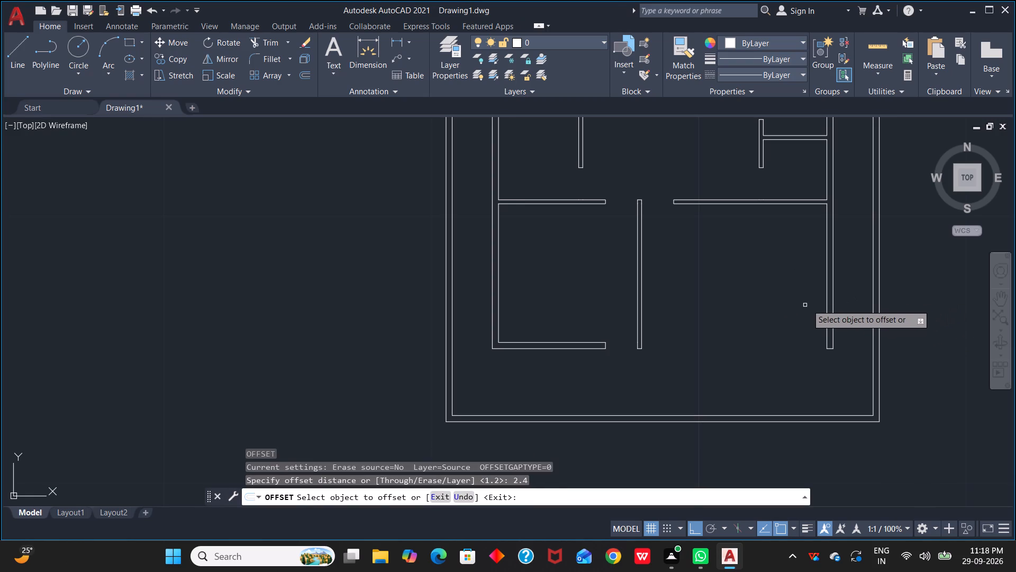
left_click(825, 290)
left_click(827, 289)
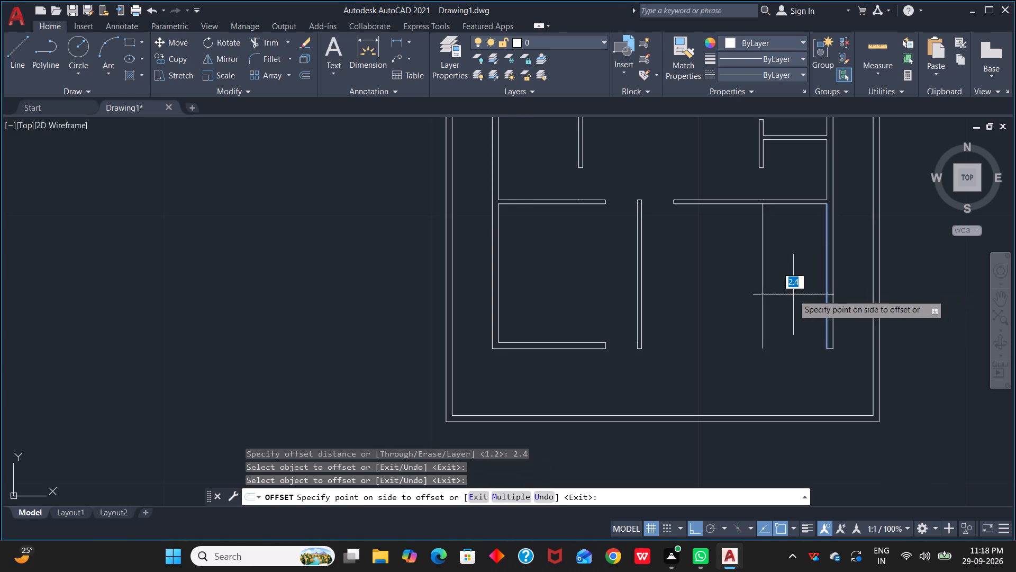
left_click(793, 294)
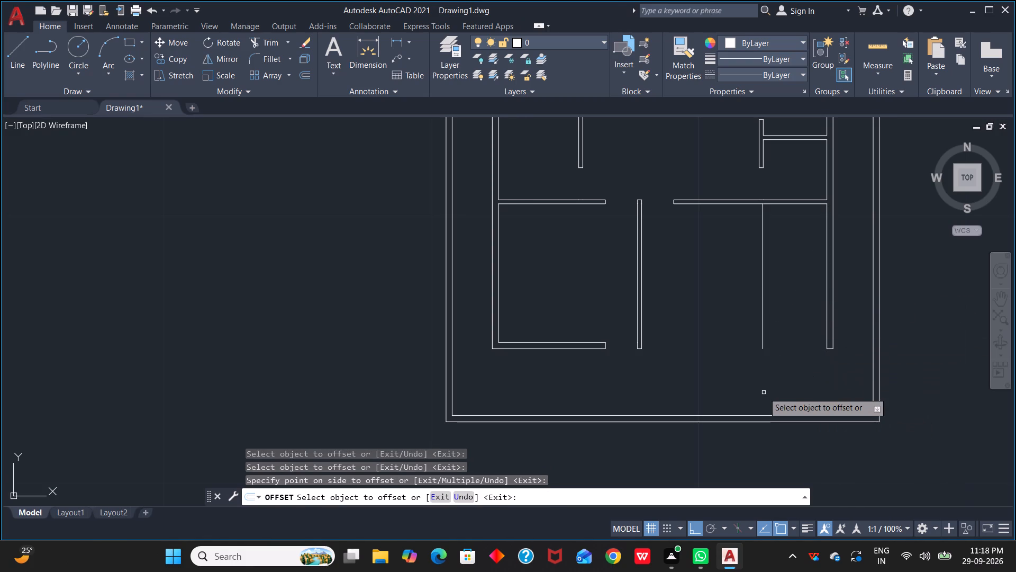
scroll(768, 373, "up", 2)
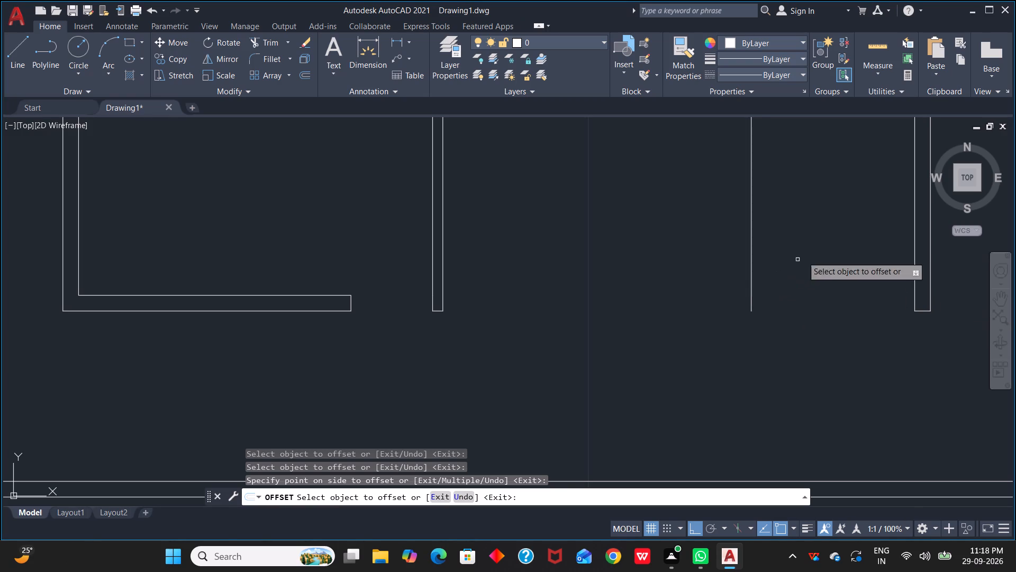
Offset the lower line of the lower right room's top wall 5.4 downward to close the bottom of the 2.4-wide strip.
scroll(831, 238, "down", 2)
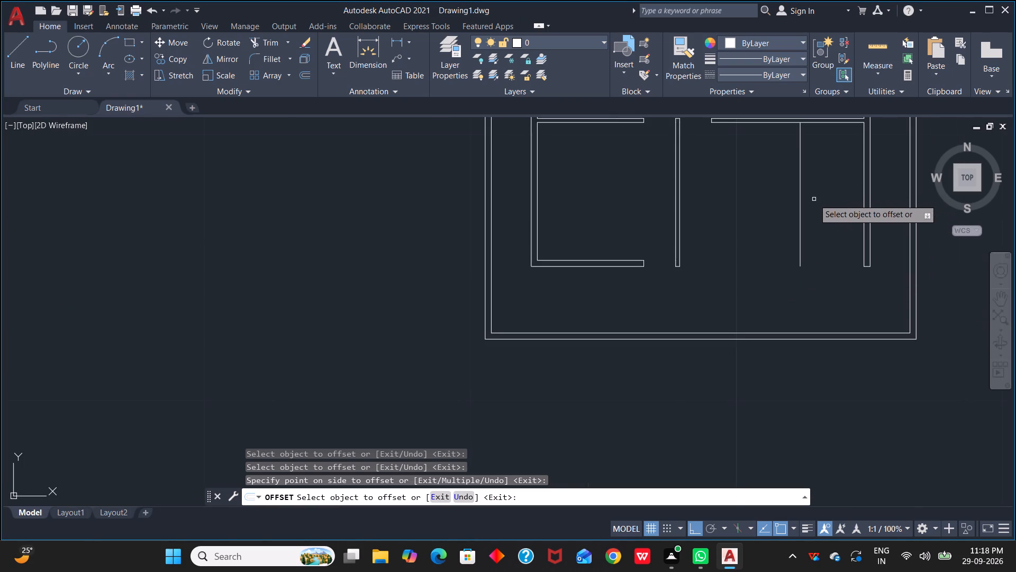
type("o")
key("space")
key("space")
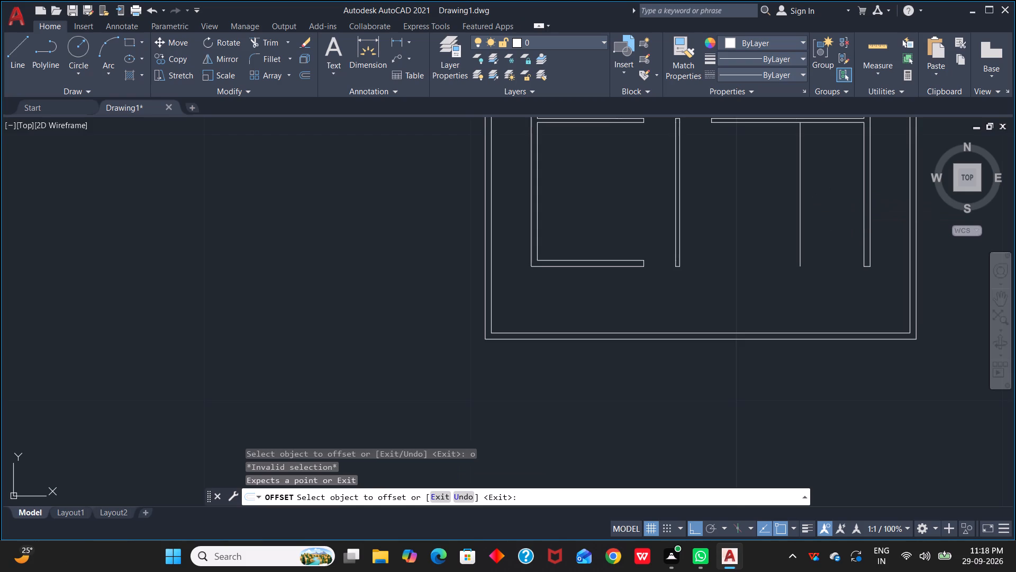
key("space")
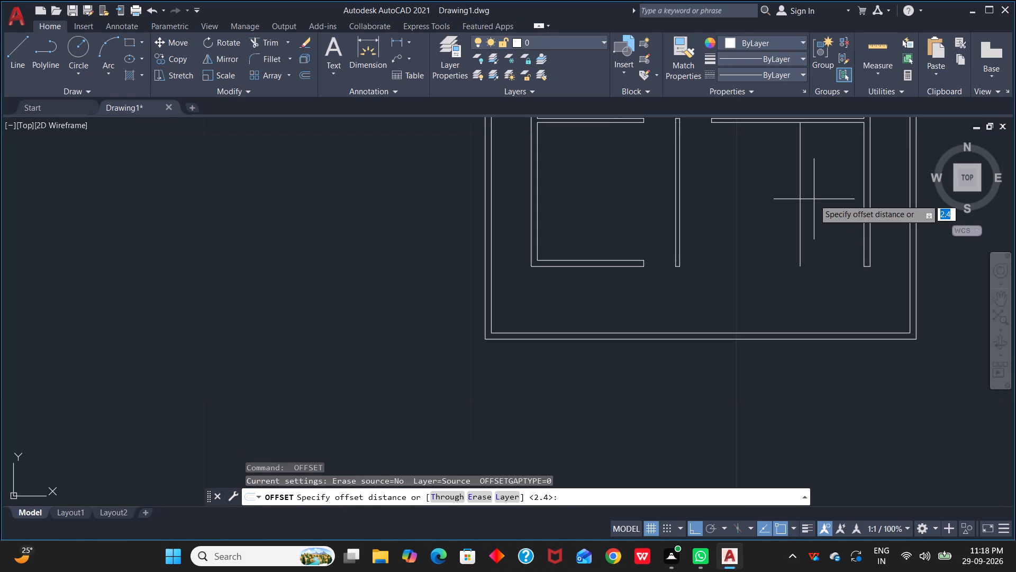
type("5.4")
key("space")
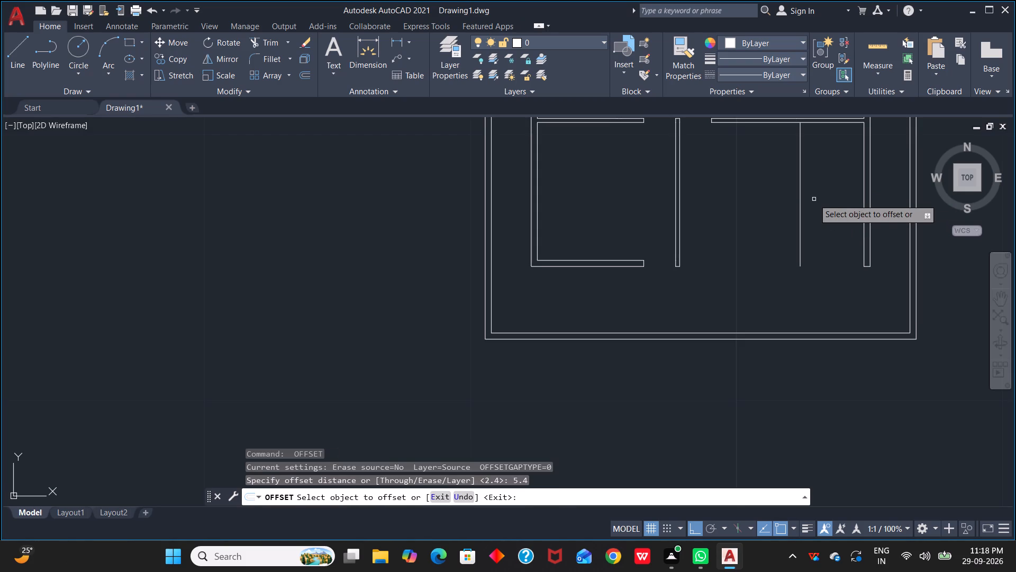
left_click(832, 122)
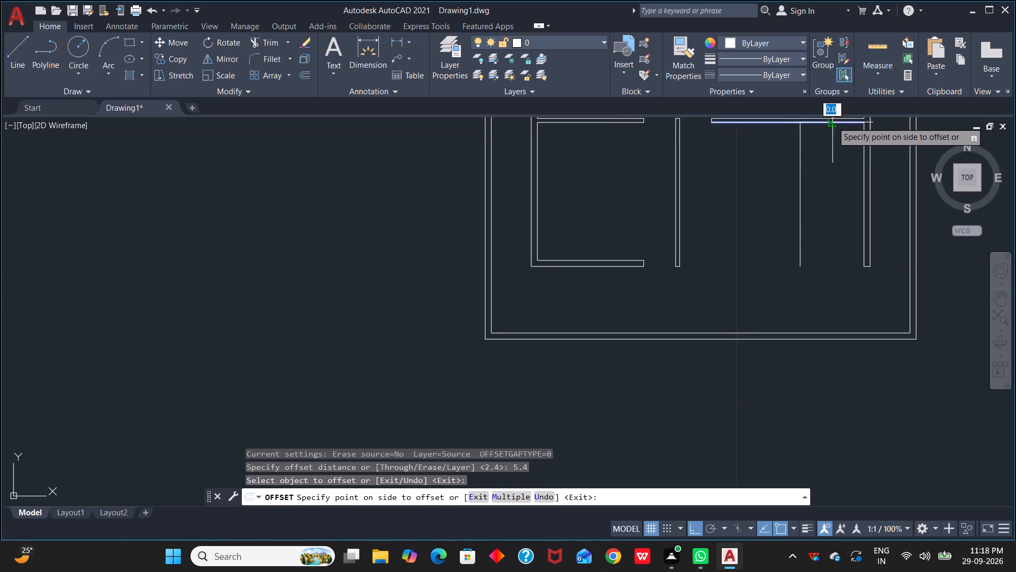
left_click(839, 253)
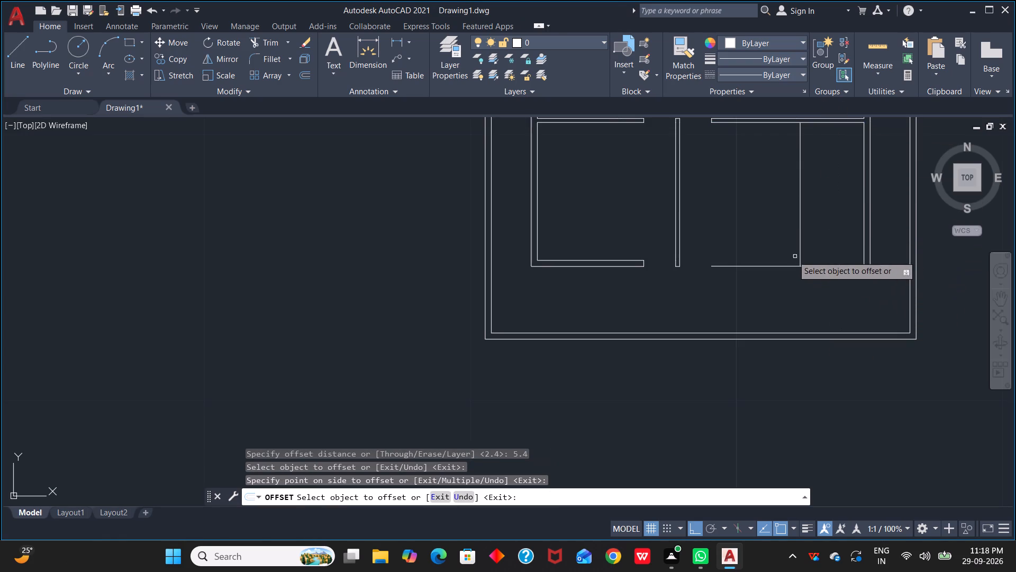
key("Escape")
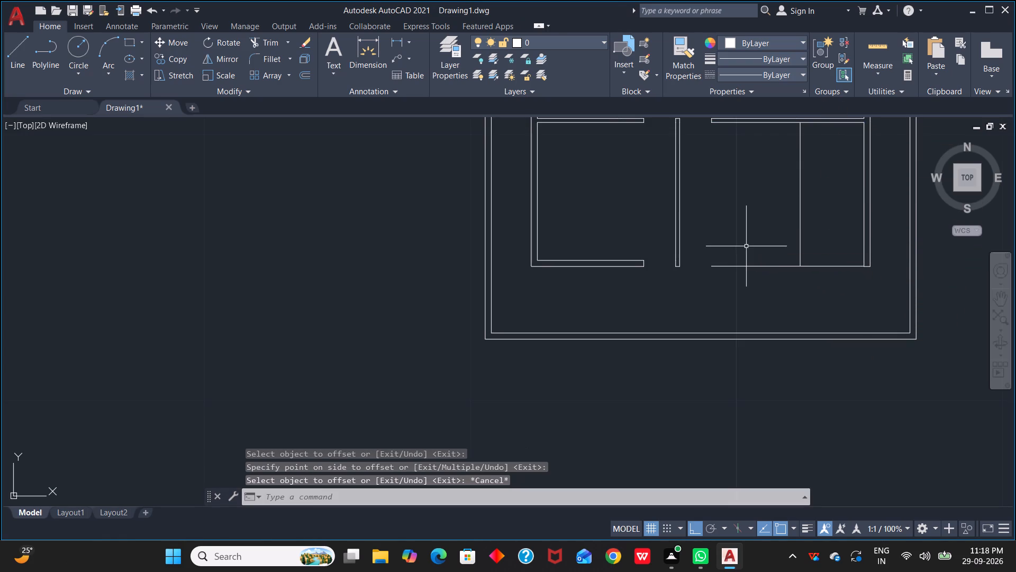
Trim the new bottom line where it runs left past the strip's left vertical line.
key("t")
key("r")
key("space")
left_click_drag(769, 247, 776, 285)
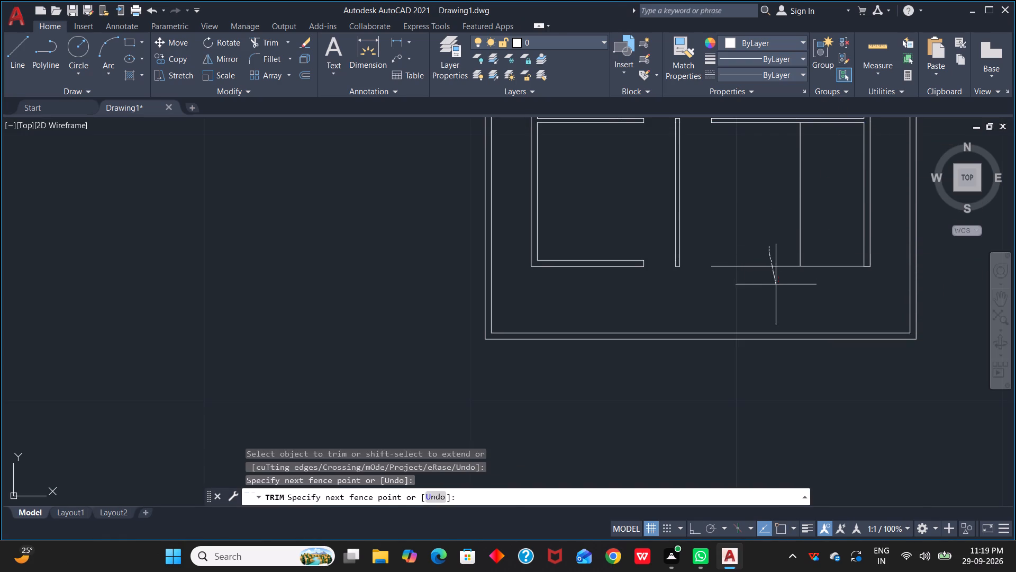
left_click_drag(776, 285, 776, 289)
scroll(825, 194, "up", 1)
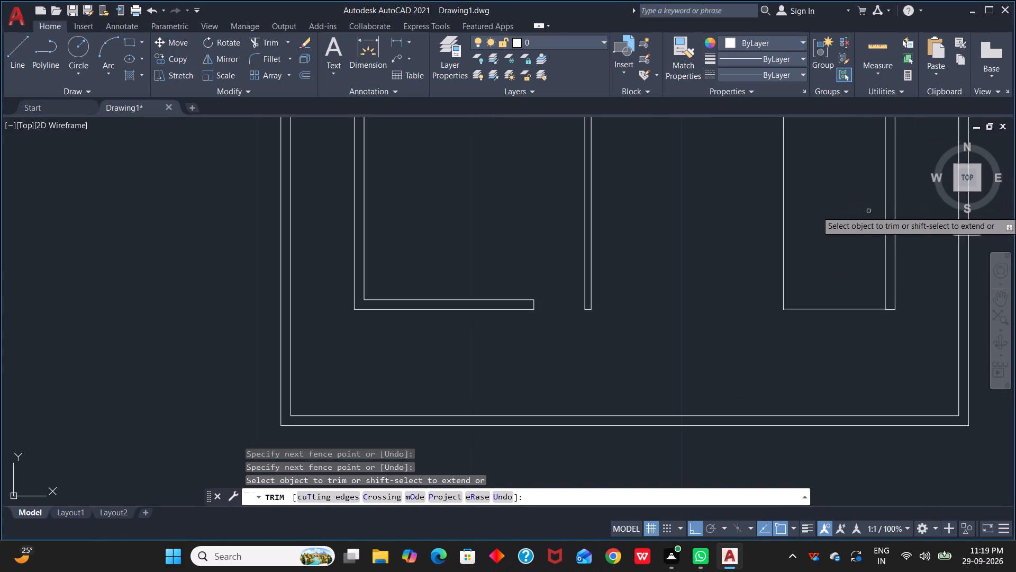
key("space")
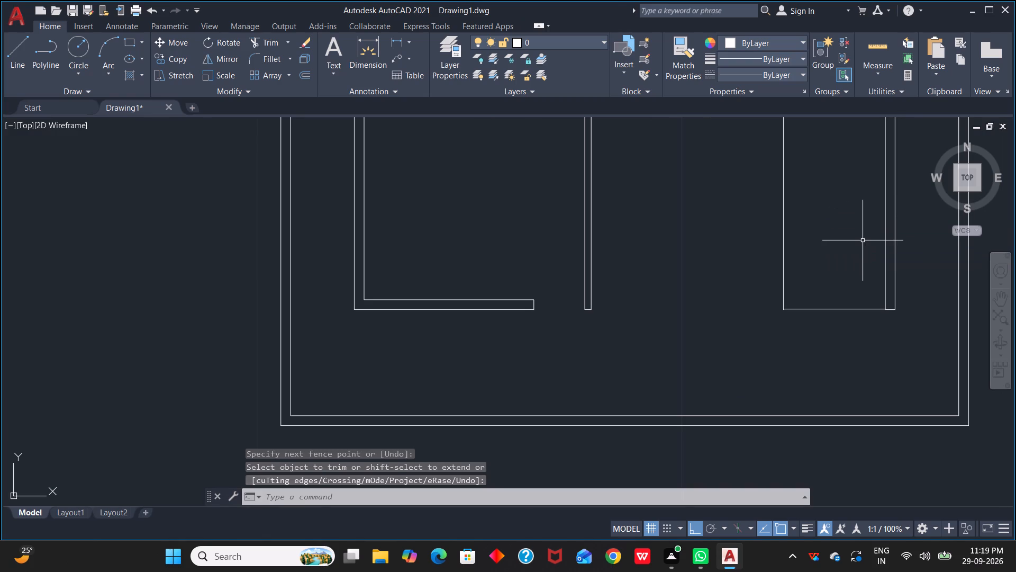
key("Escape")
key("Escape")
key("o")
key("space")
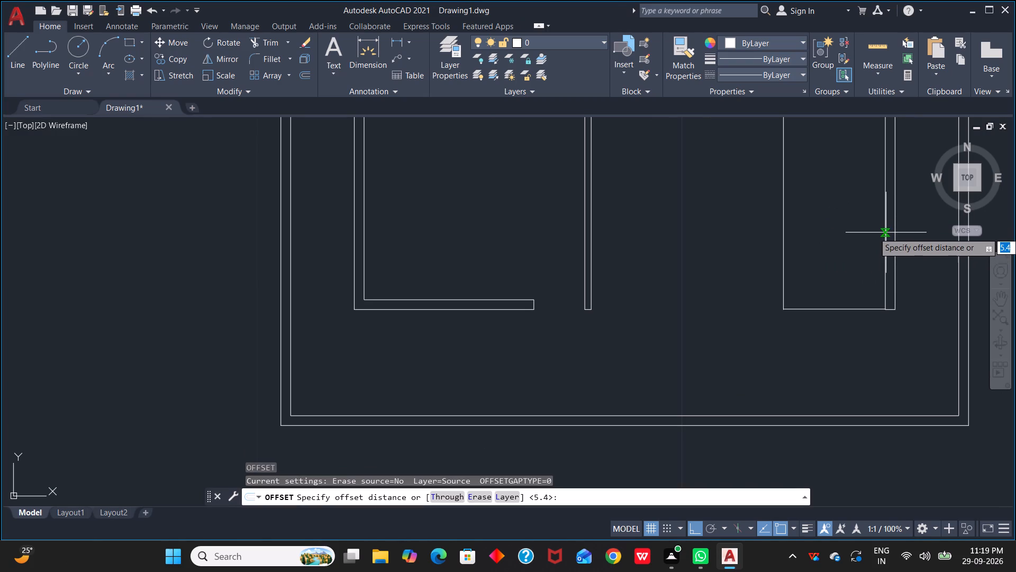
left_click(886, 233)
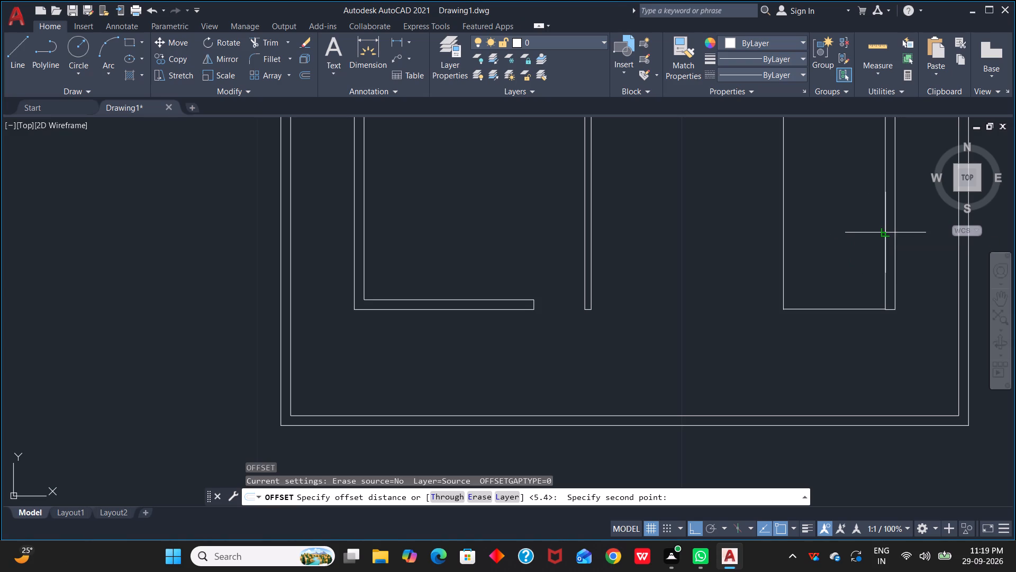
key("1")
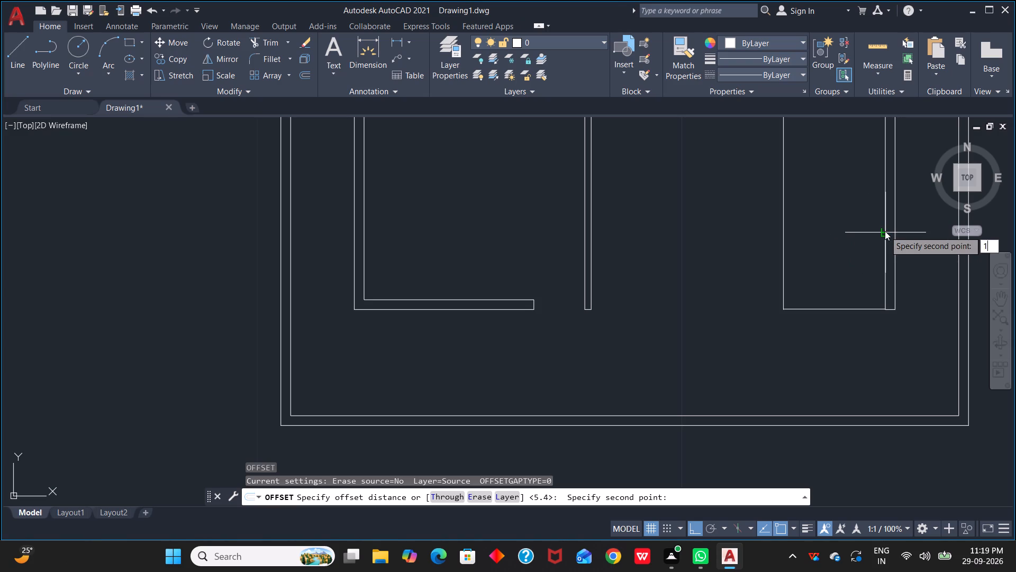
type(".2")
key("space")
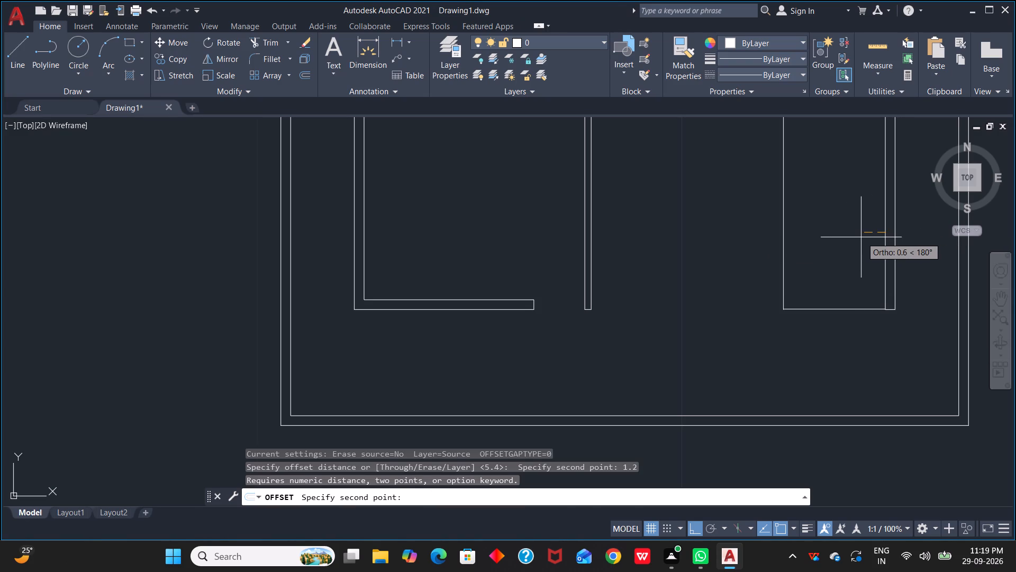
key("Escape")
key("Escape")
Offset the right outer wall's inner line 1.2 to the left, dividing the strip lengthwise.
type("o")
key("space")
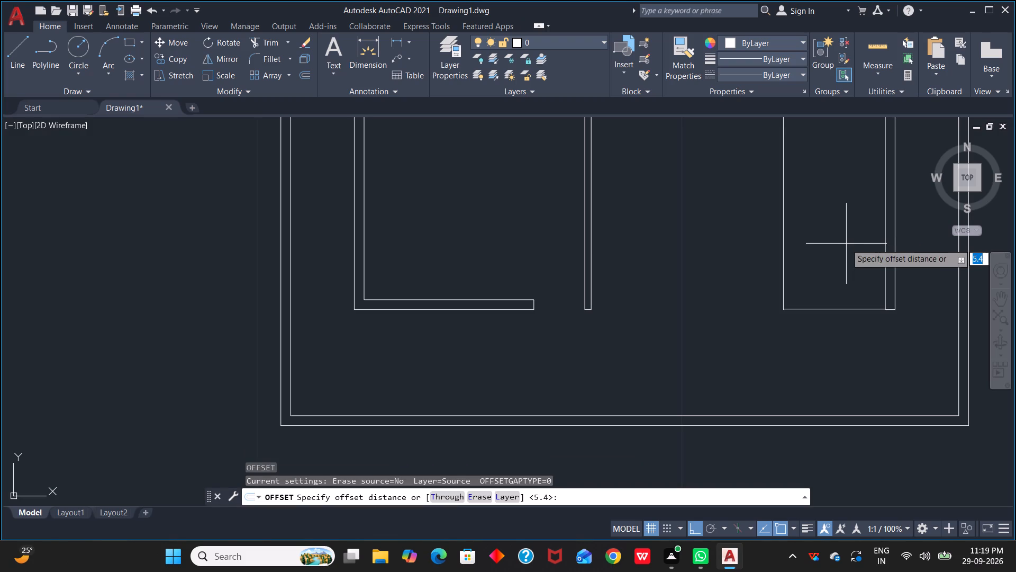
type("2.")
key("BackSpace")
key("BackSpace")
type("1.2")
key("space")
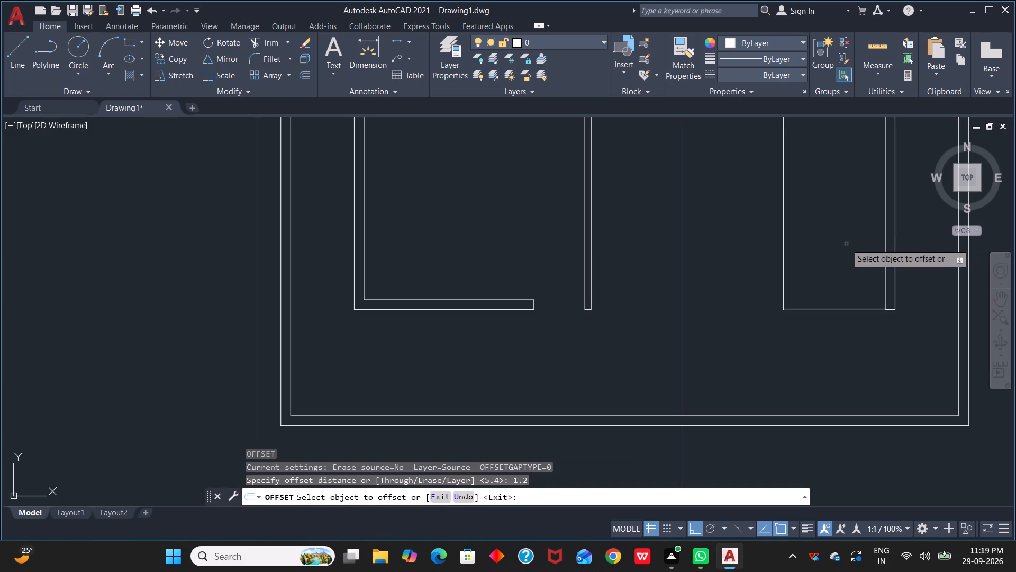
left_click(885, 219)
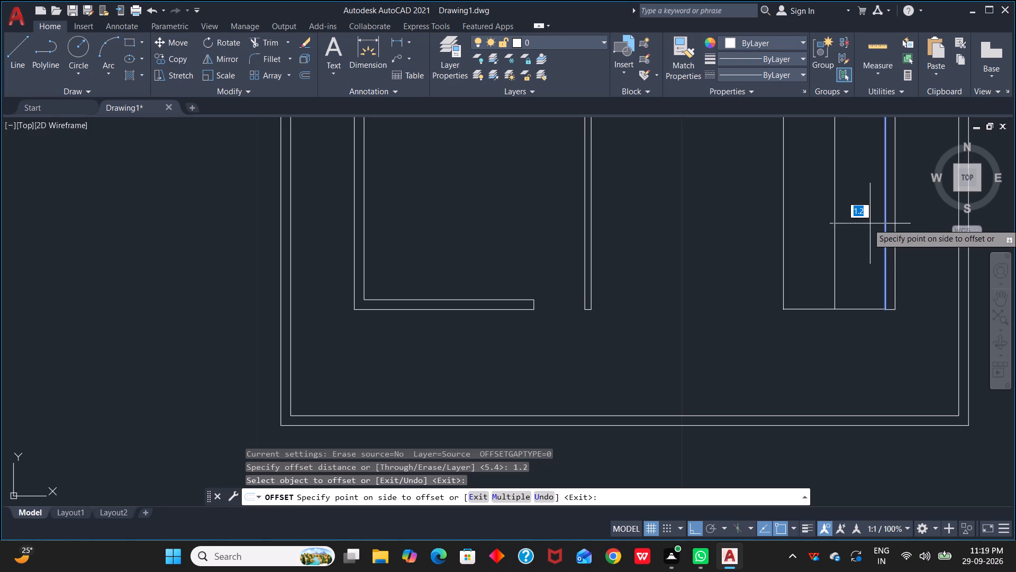
left_click(870, 224)
Offset the lower line of the room's top wall 1.2 downward across the strip.
scroll(864, 181, "down", 1)
middle_click_drag(864, 181, 873, 243)
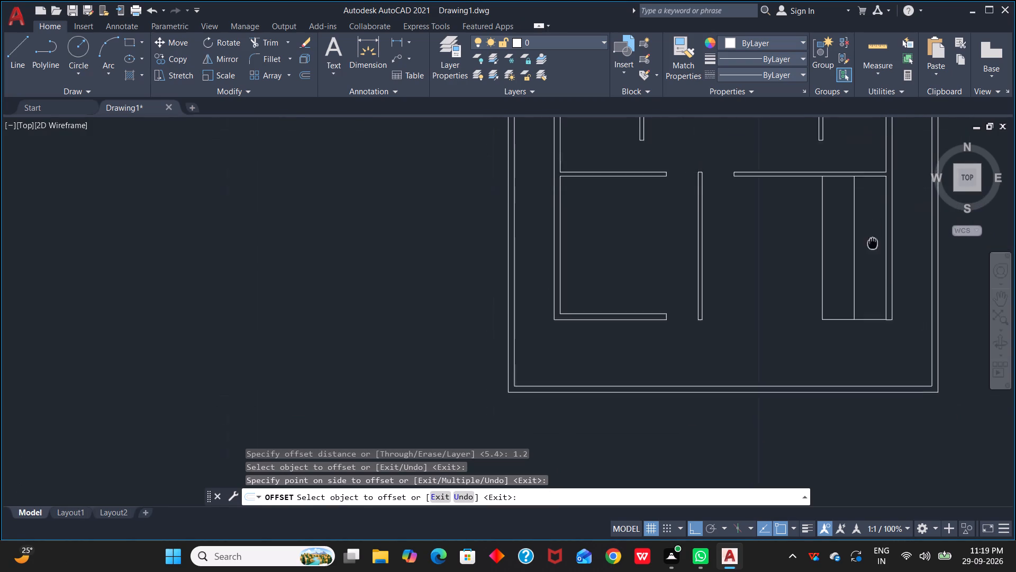
middle_click_drag(873, 243, 877, 272)
scroll(843, 224, "up", 1)
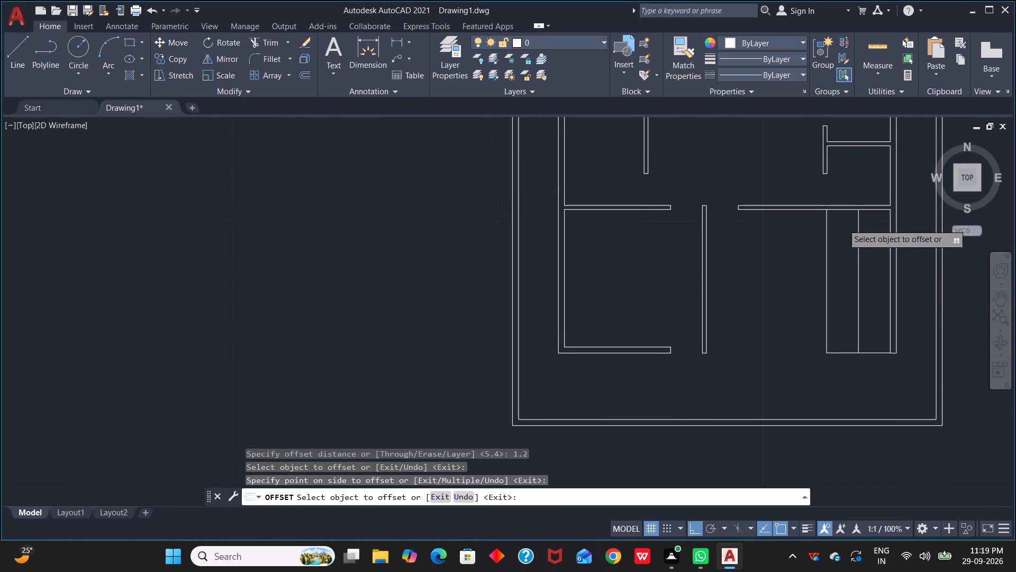
left_click(853, 202)
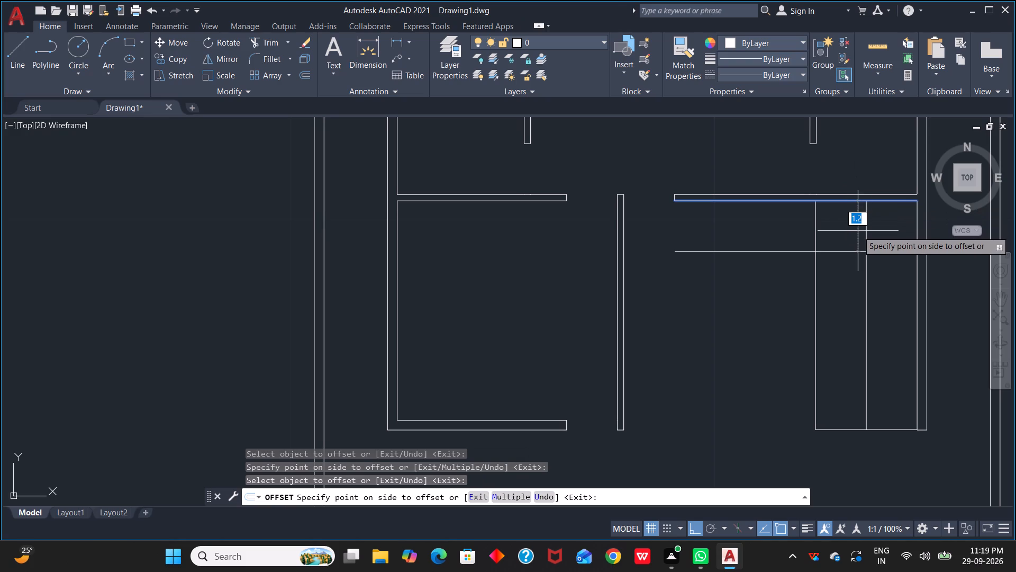
left_click(858, 231)
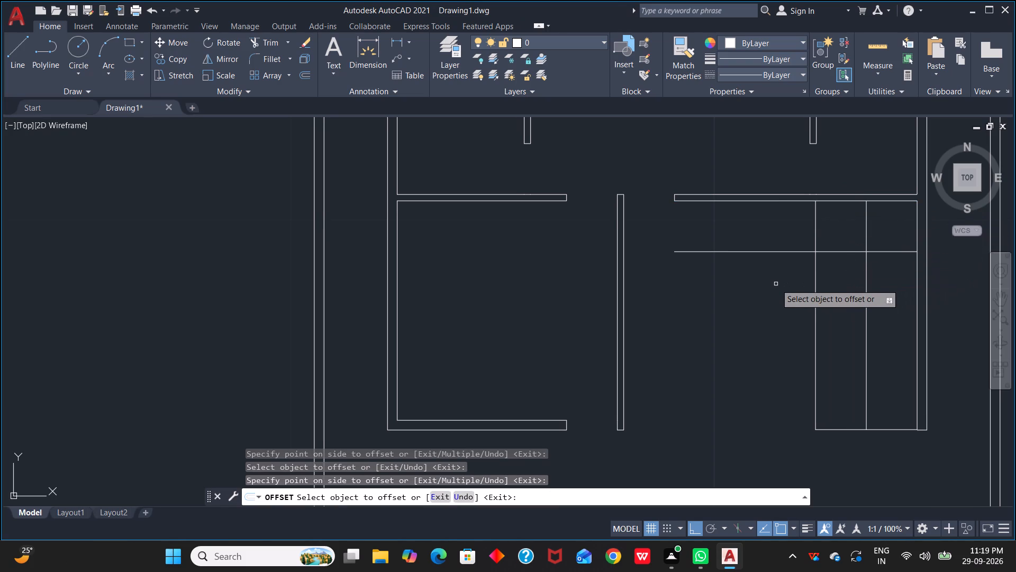
Trim the new horizontal line left of the strip and the strip's middle vertical line above that horizontal line.
type("tr")
key("space")
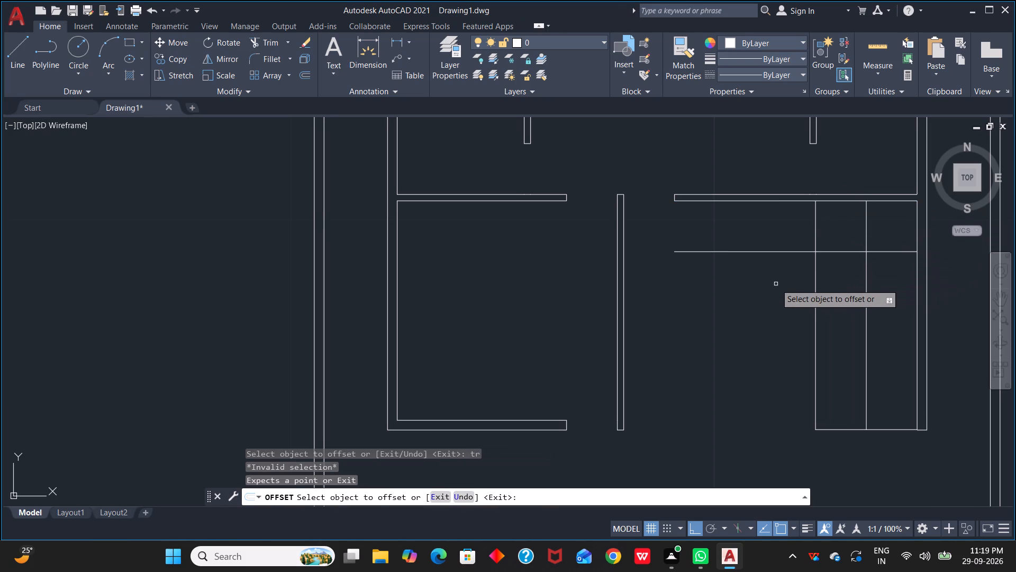
key("Escape")
key("Escape")
type("tr")
key("space")
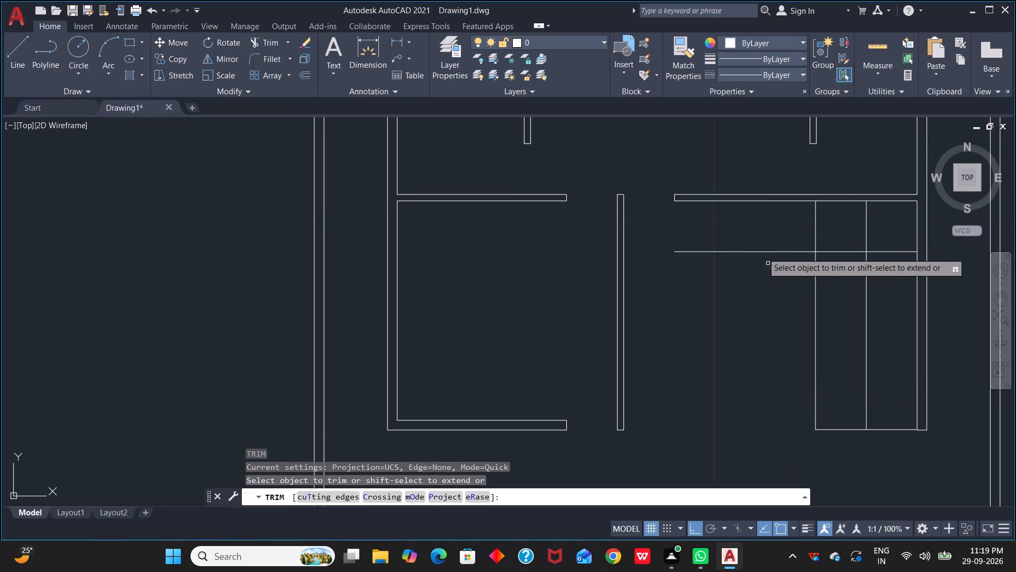
left_click_drag(760, 235, 772, 279)
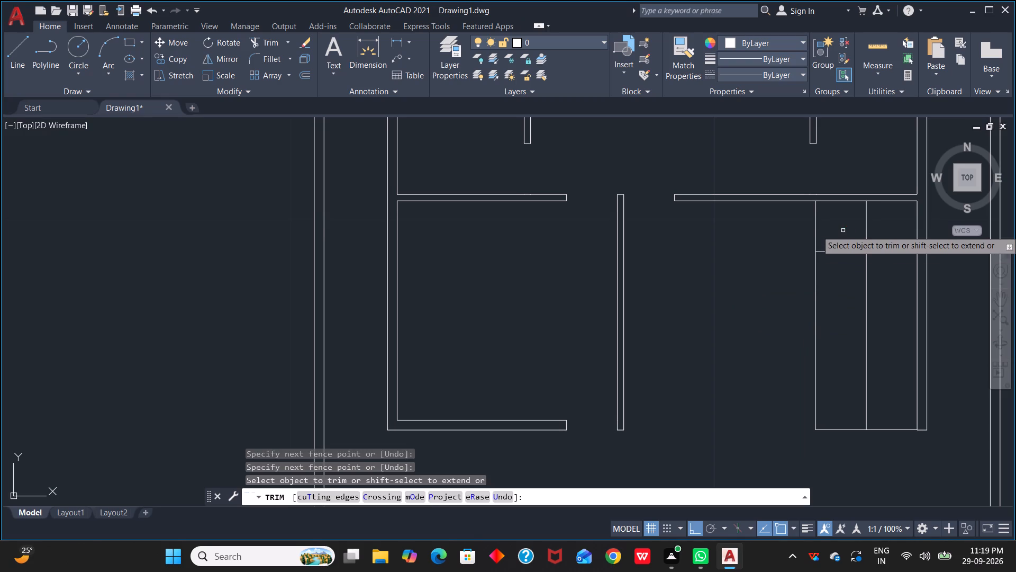
left_click_drag(843, 229, 881, 229)
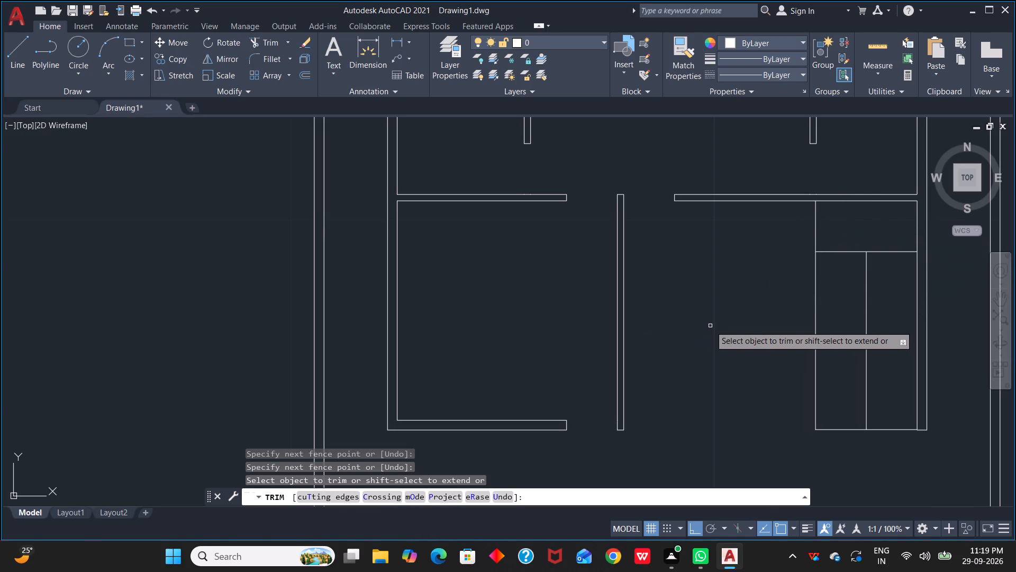
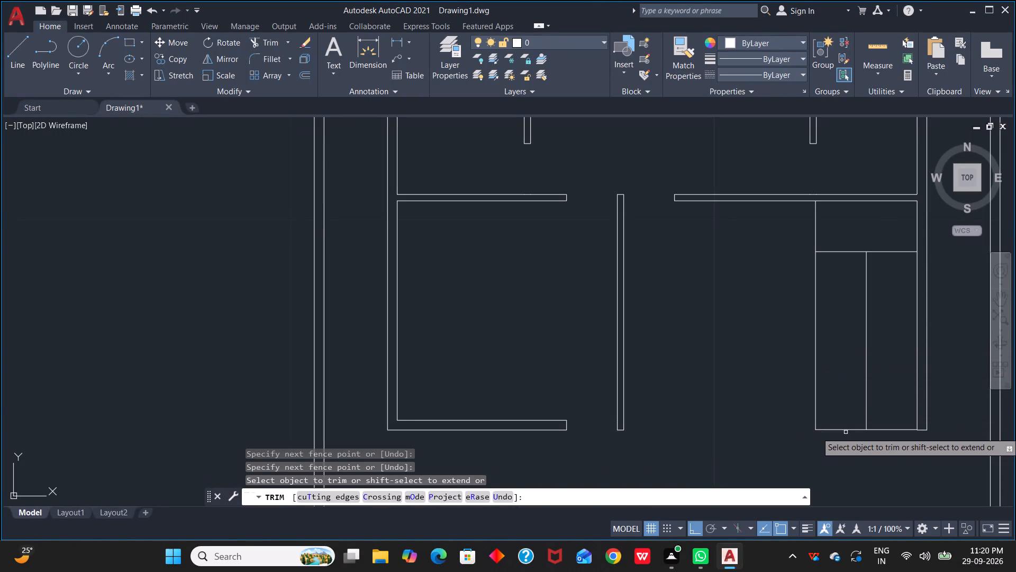
Offset the strip's bottom line 1.2 upward to create a second horizontal line across the strip.
key("Escape")
type("o")
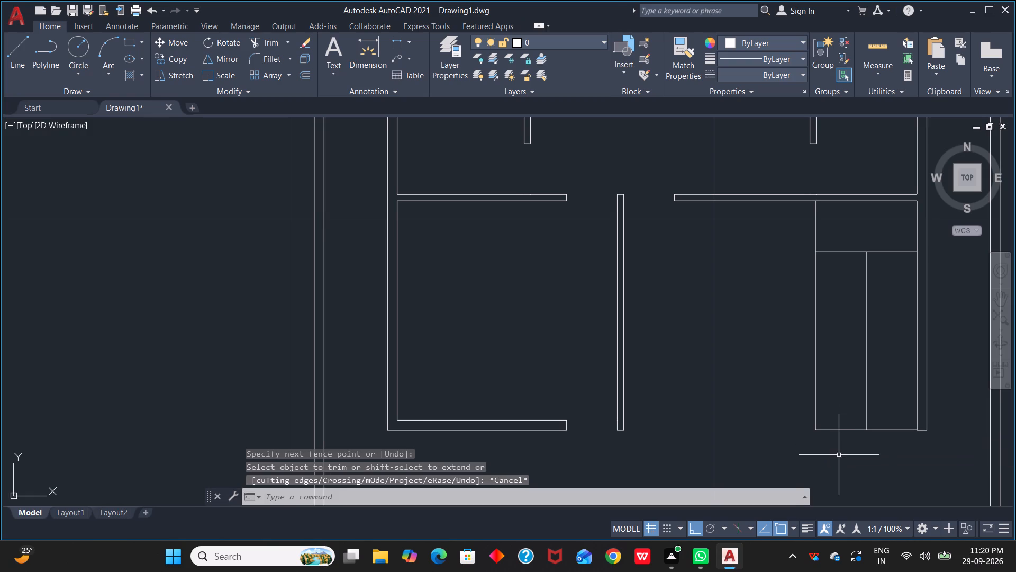
key("space")
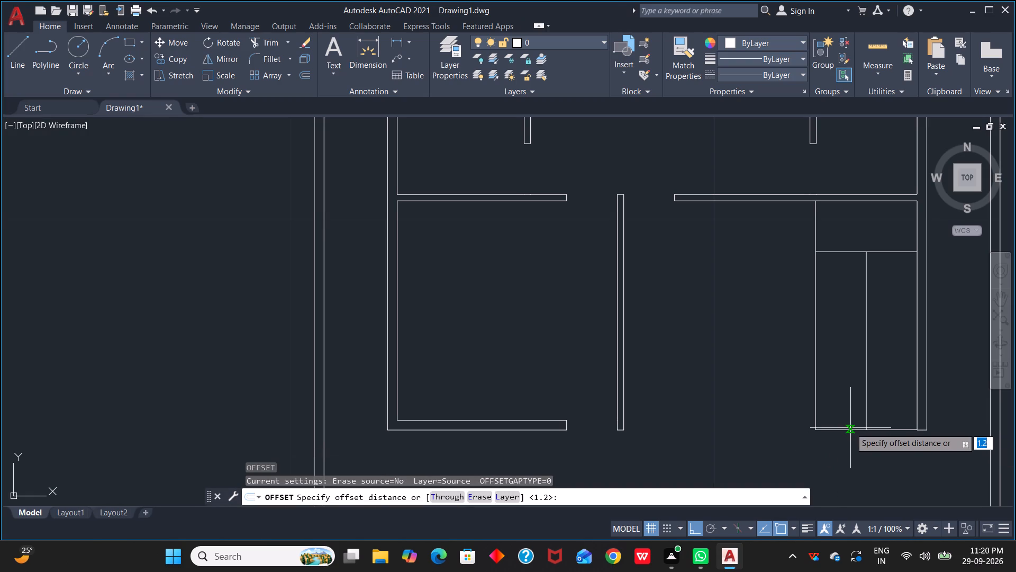
key("space")
left_click(852, 430)
left_click(850, 385)
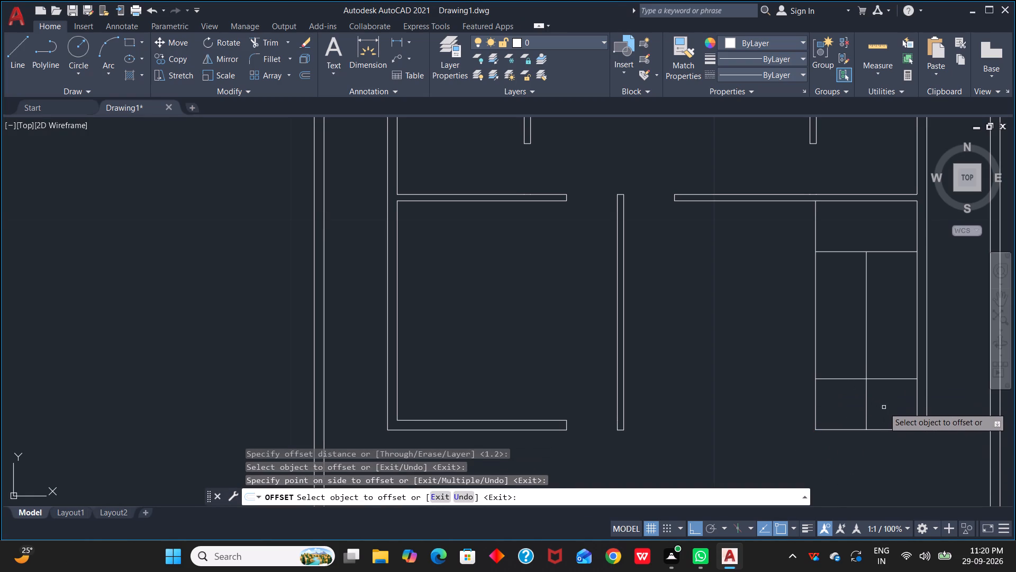
key("t")
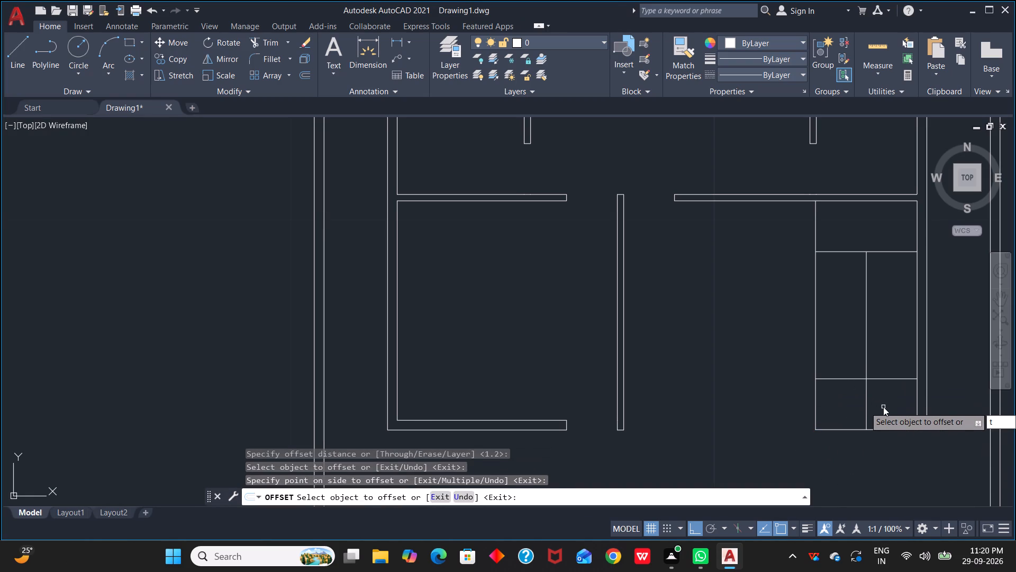
key("Escape")
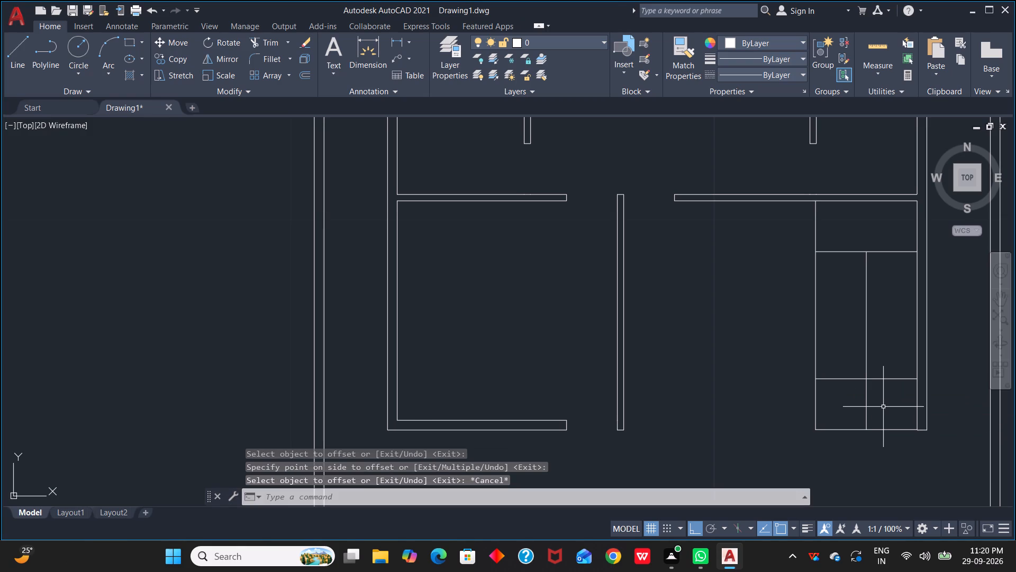
Trim the strip's middle vertical line below the new lower horizontal line.
type("tr")
key("space")
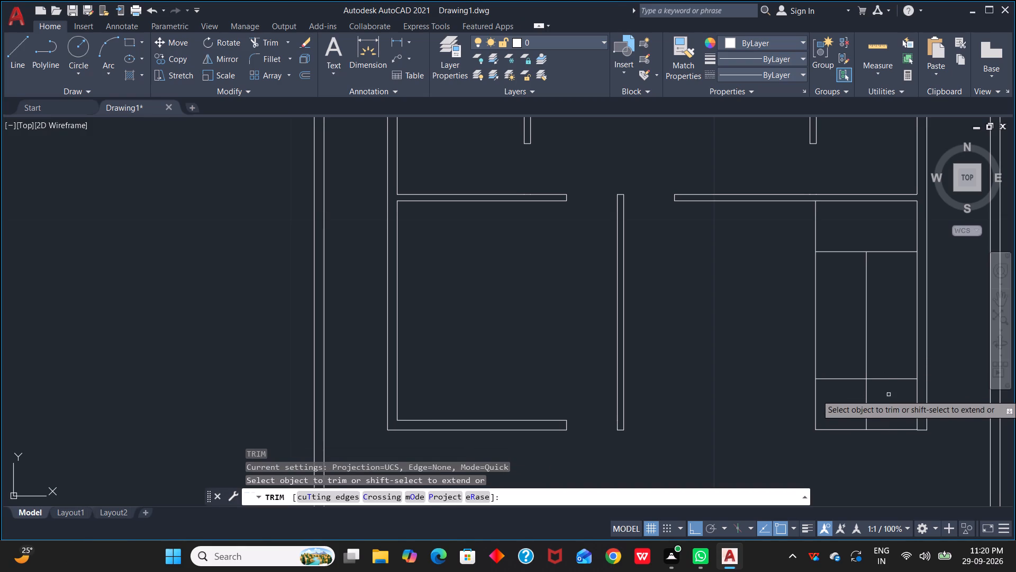
left_click_drag(888, 395, 855, 400)
scroll(878, 397, "down", 1)
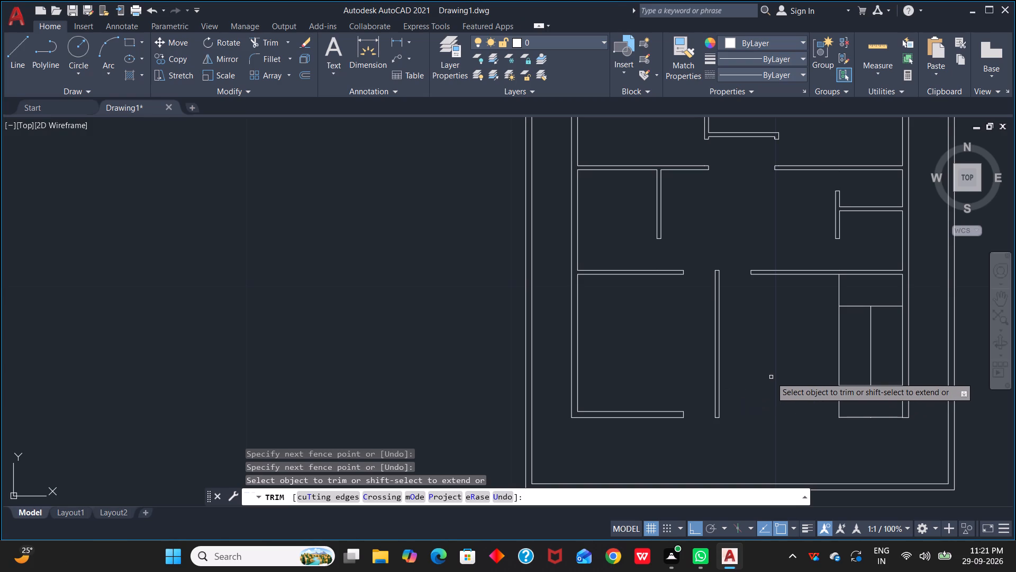
key("Escape")
Starting from the strip's upper horizontal divider, offset successive lines 0.25 downward to create the first five stair tread lines.
type("o")
key("space")
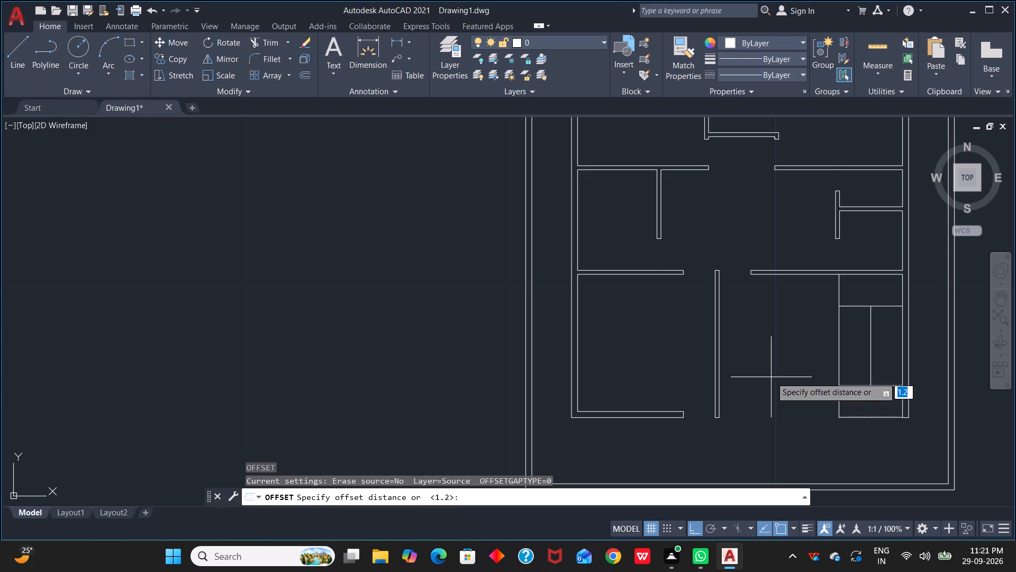
type("0.25")
key("space")
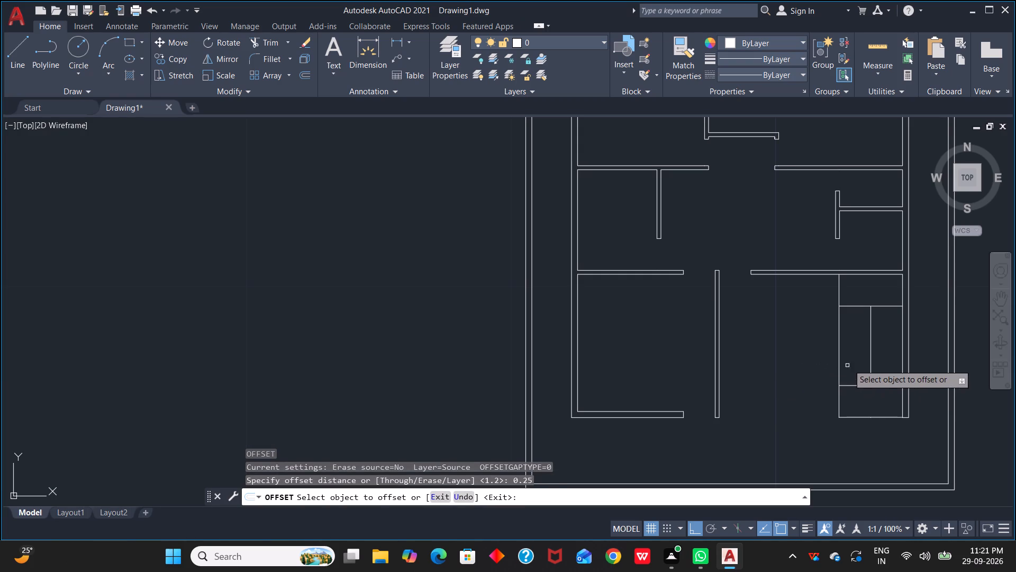
scroll(863, 341, "up", 2)
left_click(857, 253)
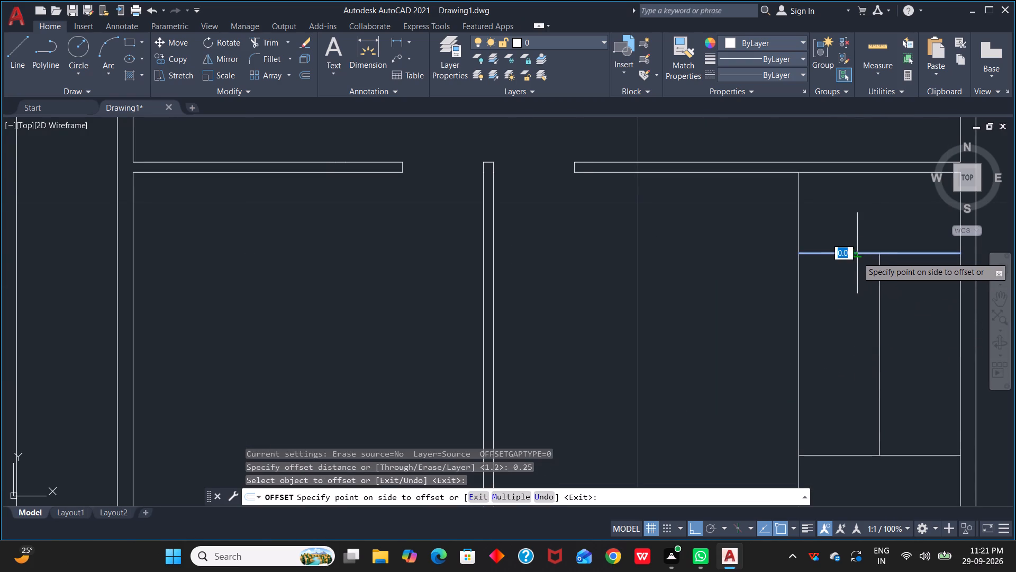
left_click(857, 264)
left_click(864, 271)
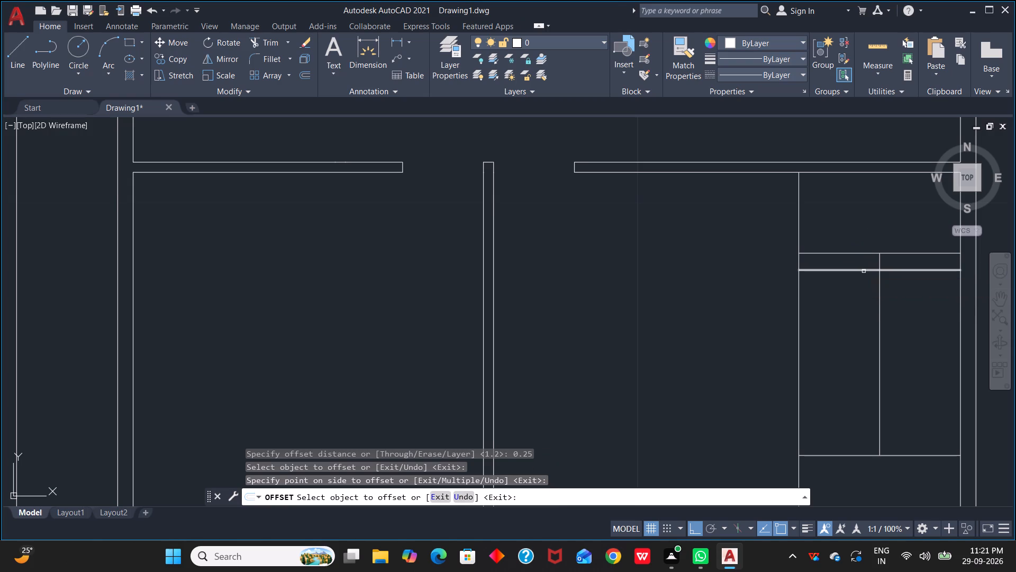
left_click(865, 288)
left_click(865, 286)
left_click(864, 302)
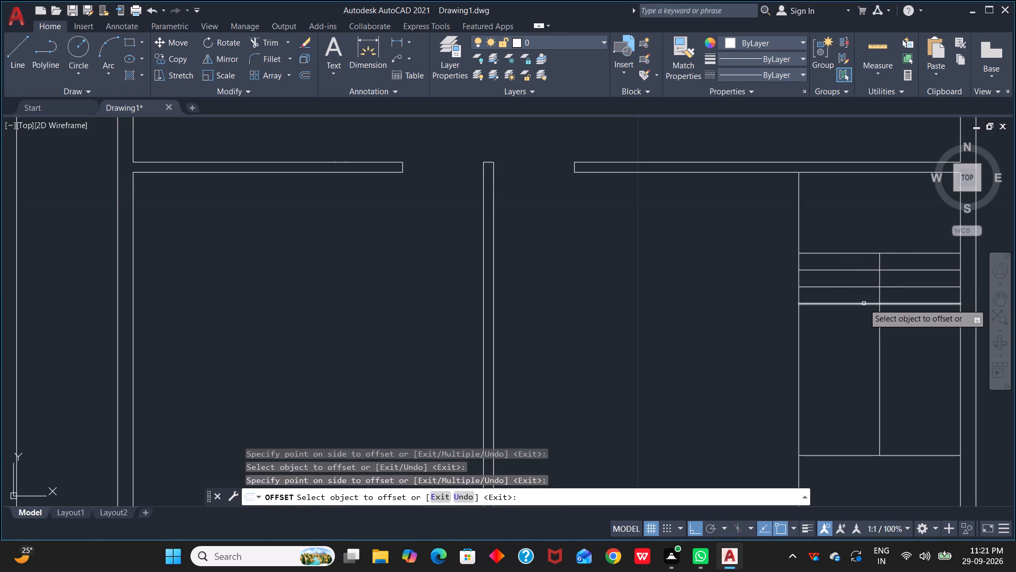
left_click(864, 303)
left_click(866, 317)
left_click(866, 323)
left_click(867, 321)
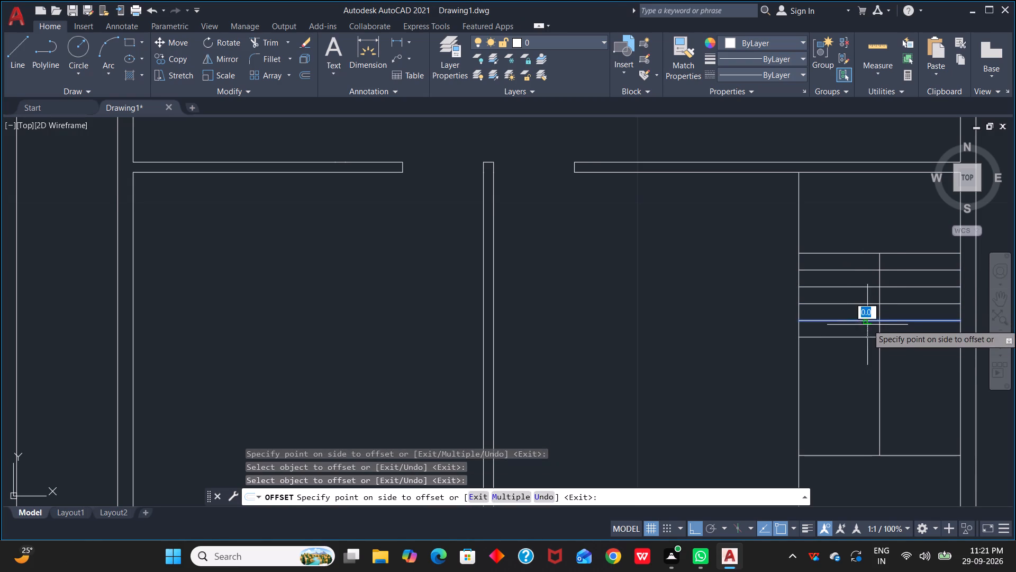
left_click(867, 335)
Offset six more tread lines downward at 0.25 spacing, filling the stair flight to the lower horizontal divider.
left_click(867, 337)
left_click(865, 356)
left_click(868, 354)
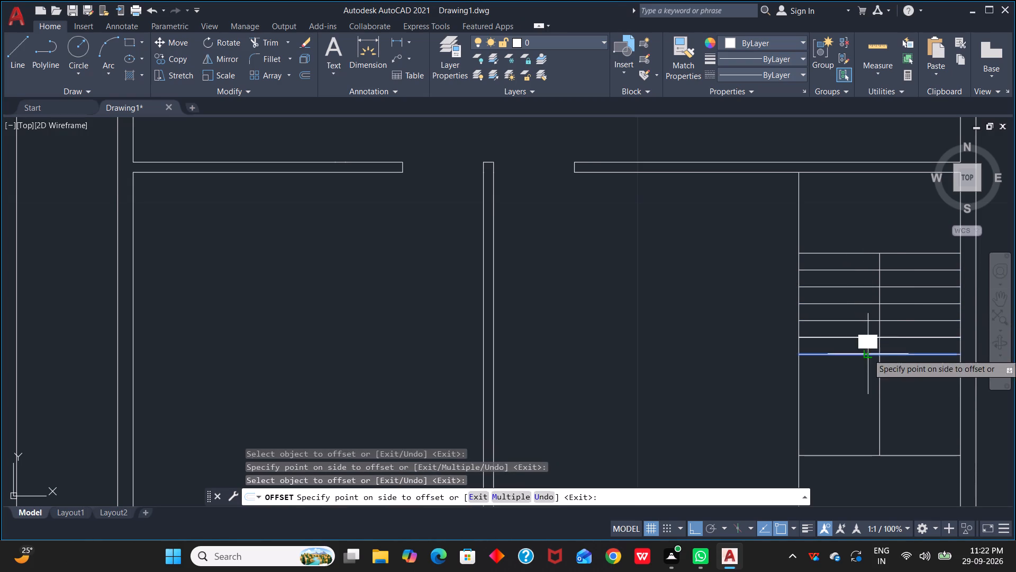
left_click(868, 365)
left_click(868, 371)
left_click(866, 386)
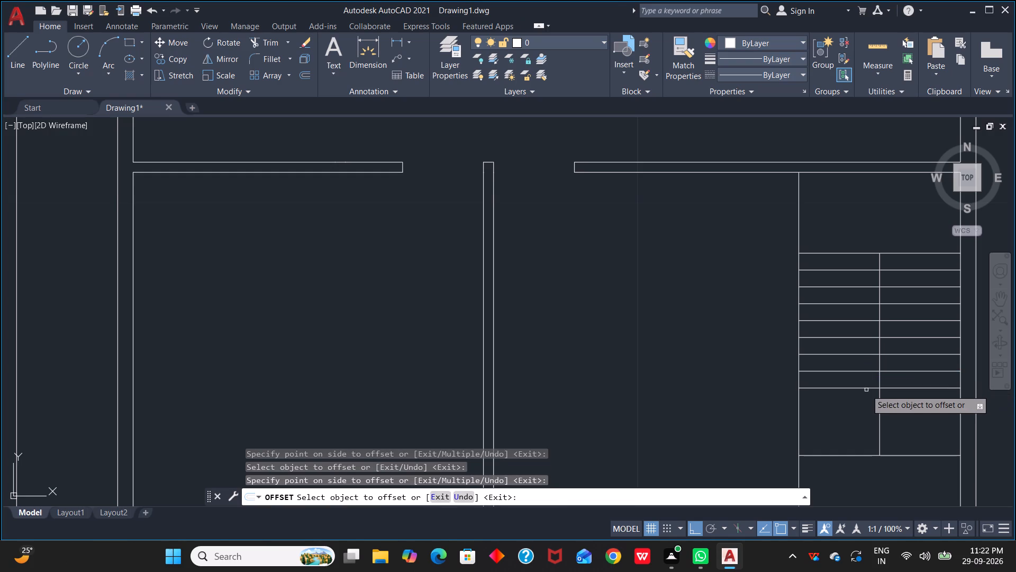
left_click(867, 387)
left_click(868, 410)
left_click(868, 405)
left_click(869, 413)
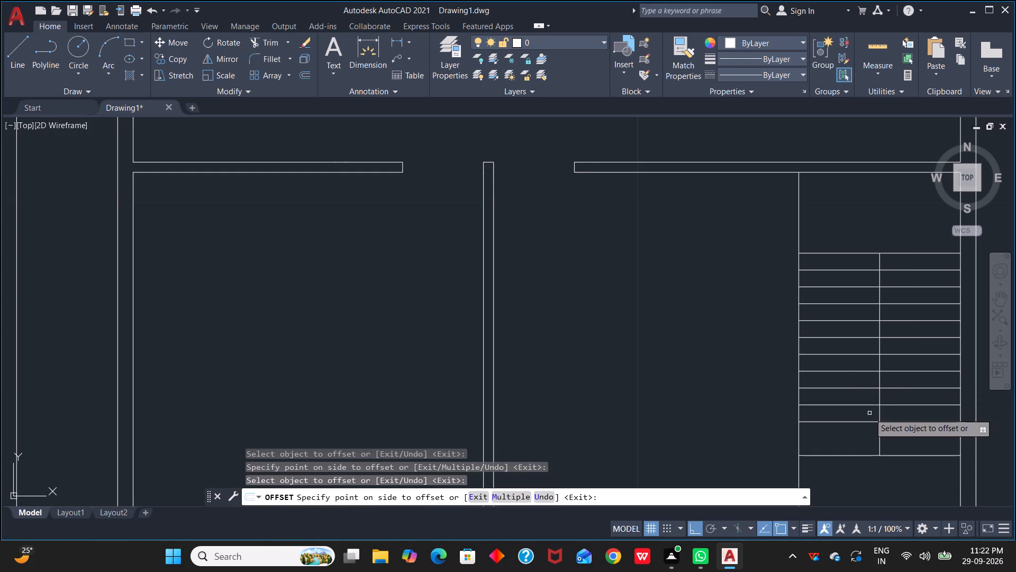
left_click_drag(869, 422, 870, 431)
left_click(869, 437)
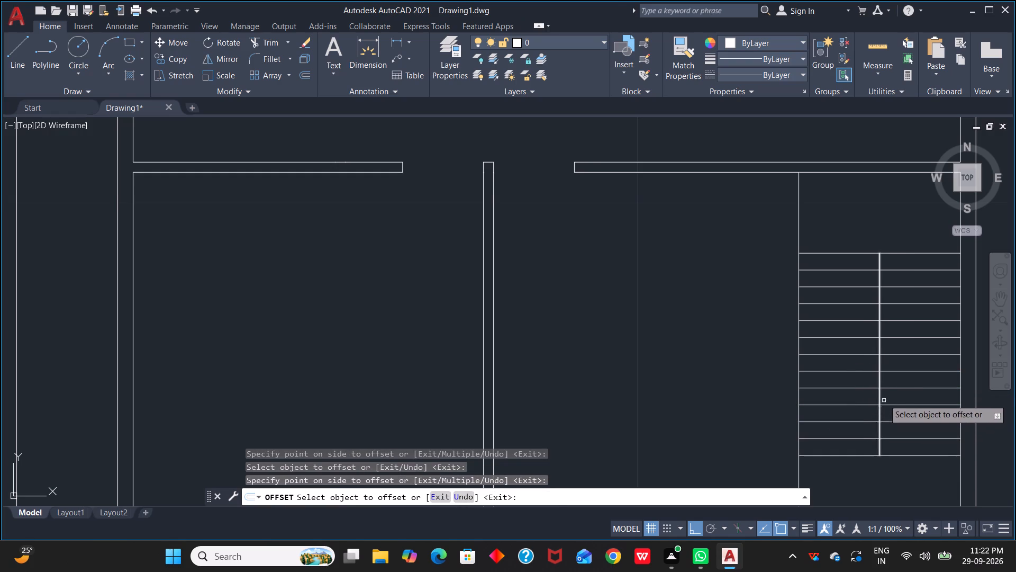
key("Escape")
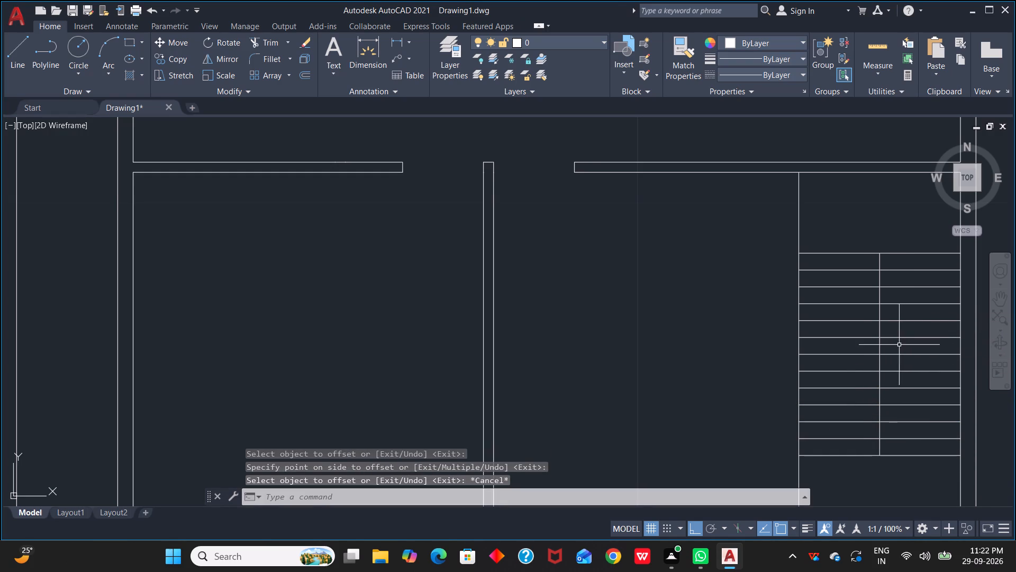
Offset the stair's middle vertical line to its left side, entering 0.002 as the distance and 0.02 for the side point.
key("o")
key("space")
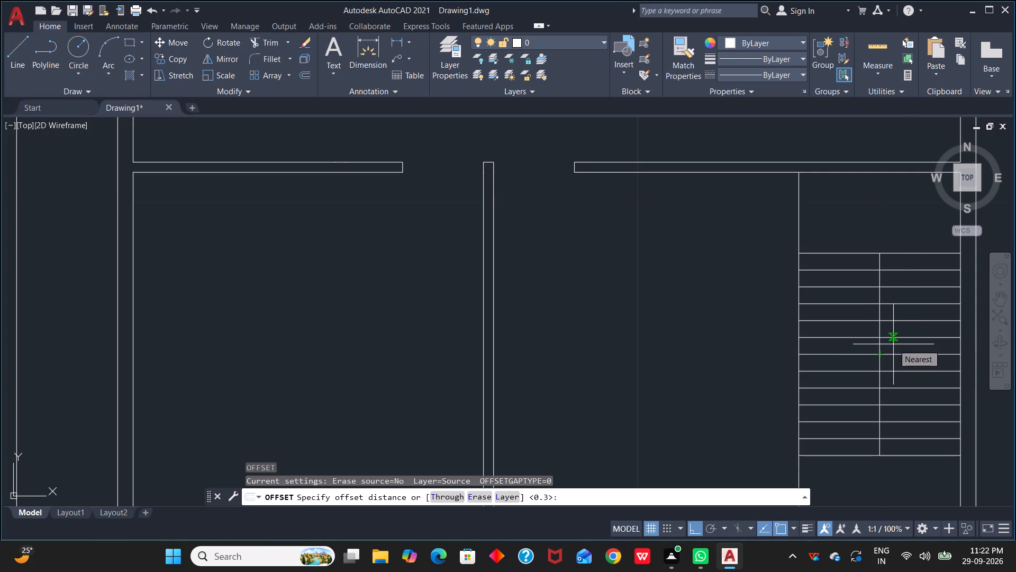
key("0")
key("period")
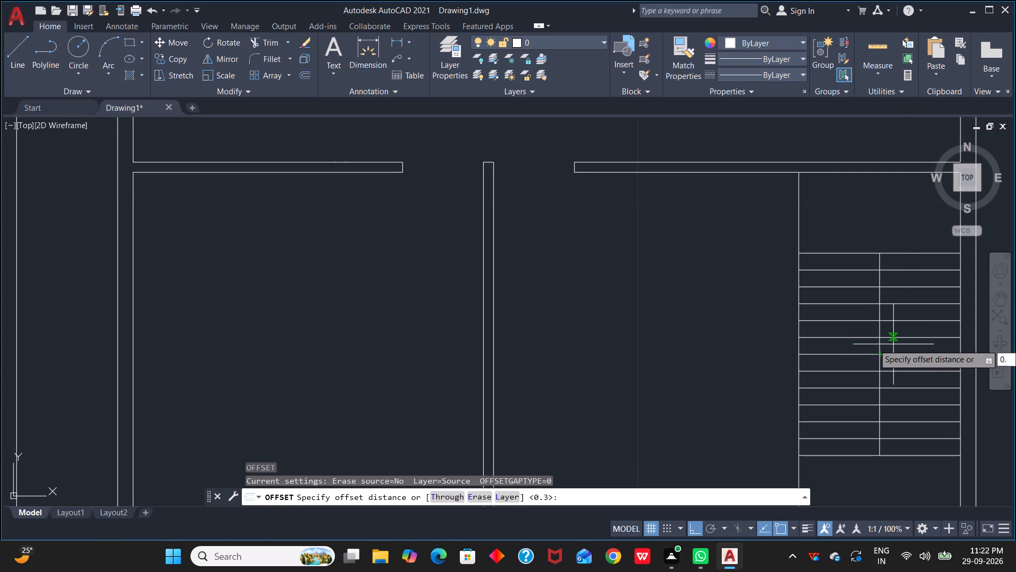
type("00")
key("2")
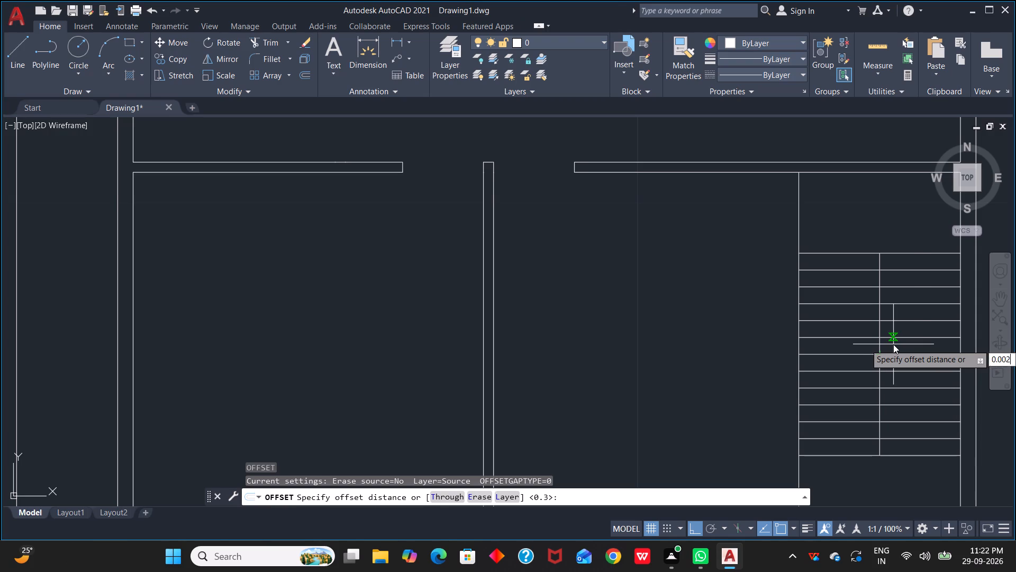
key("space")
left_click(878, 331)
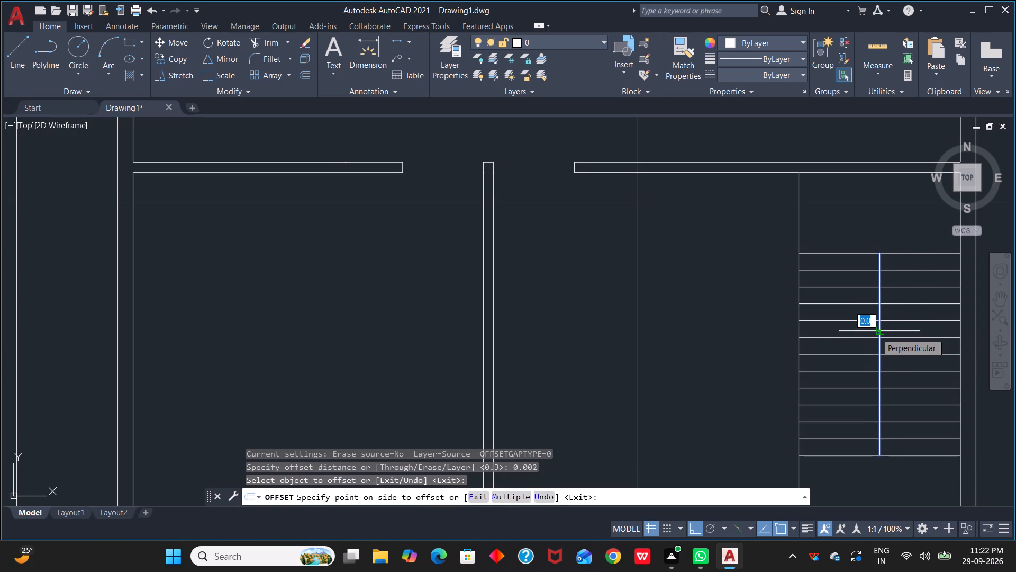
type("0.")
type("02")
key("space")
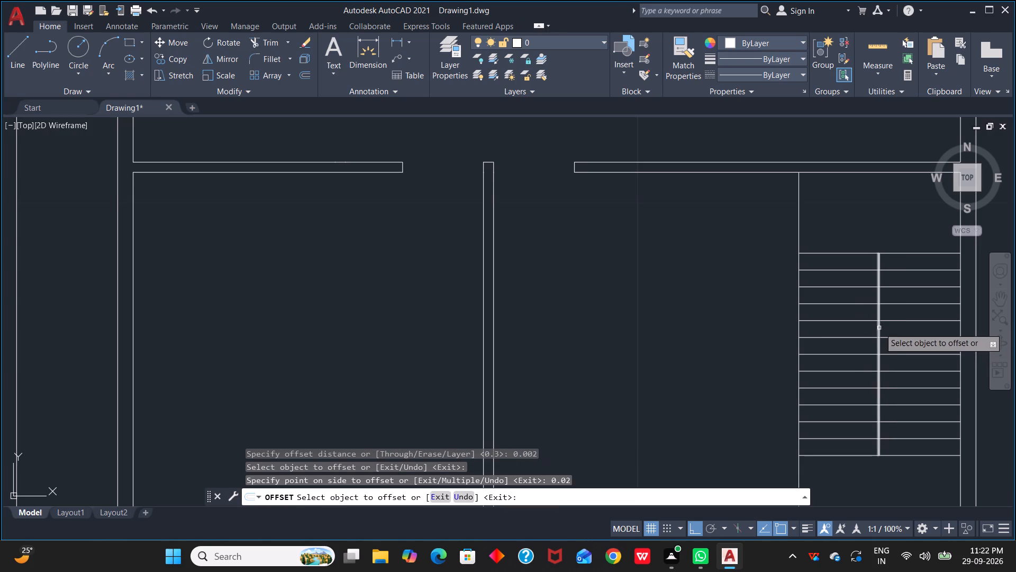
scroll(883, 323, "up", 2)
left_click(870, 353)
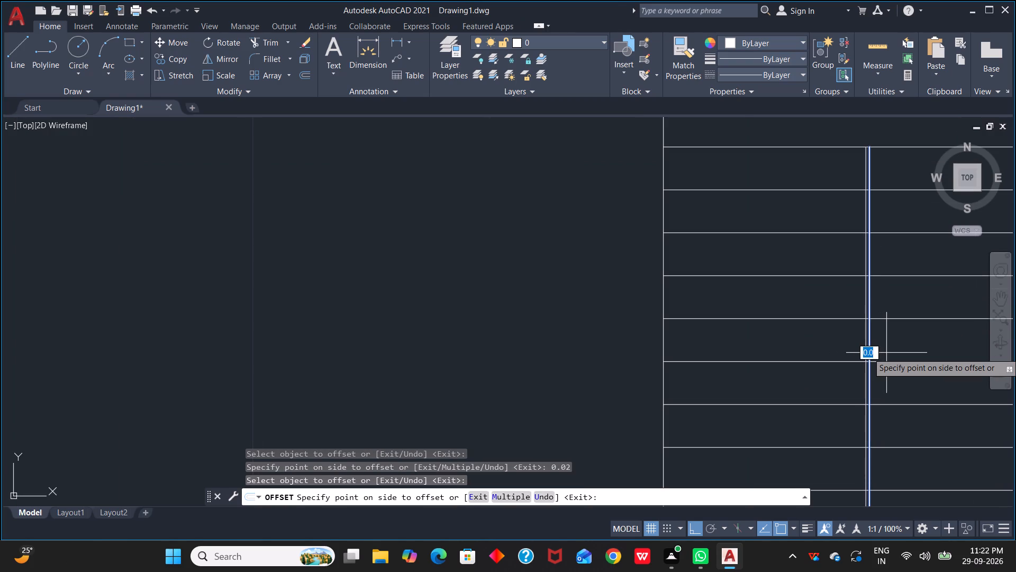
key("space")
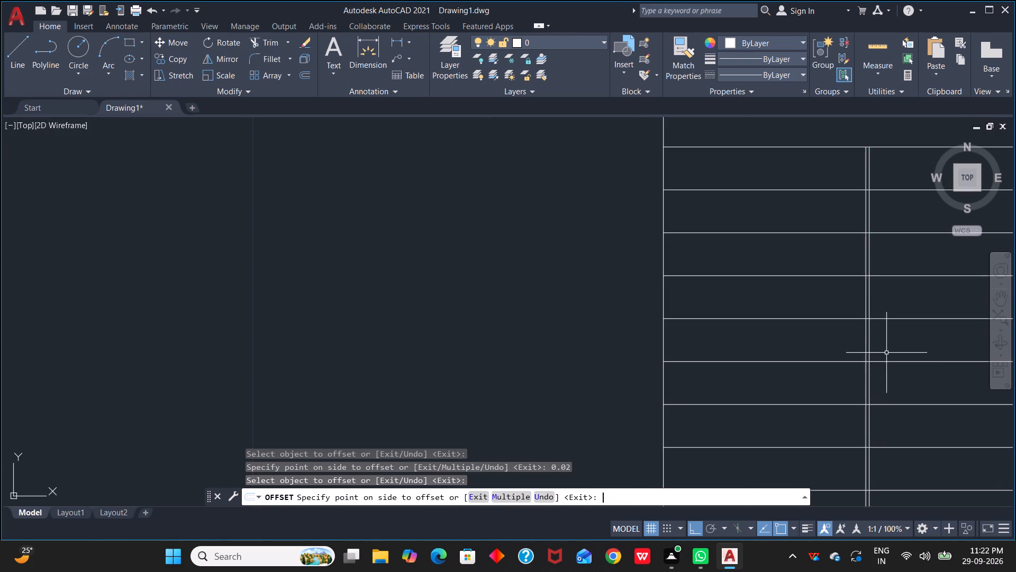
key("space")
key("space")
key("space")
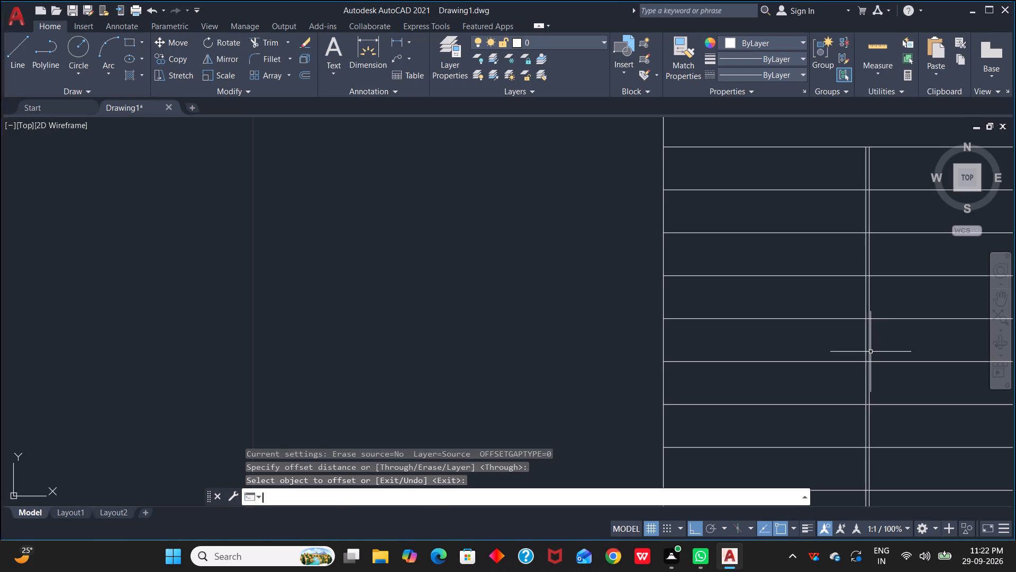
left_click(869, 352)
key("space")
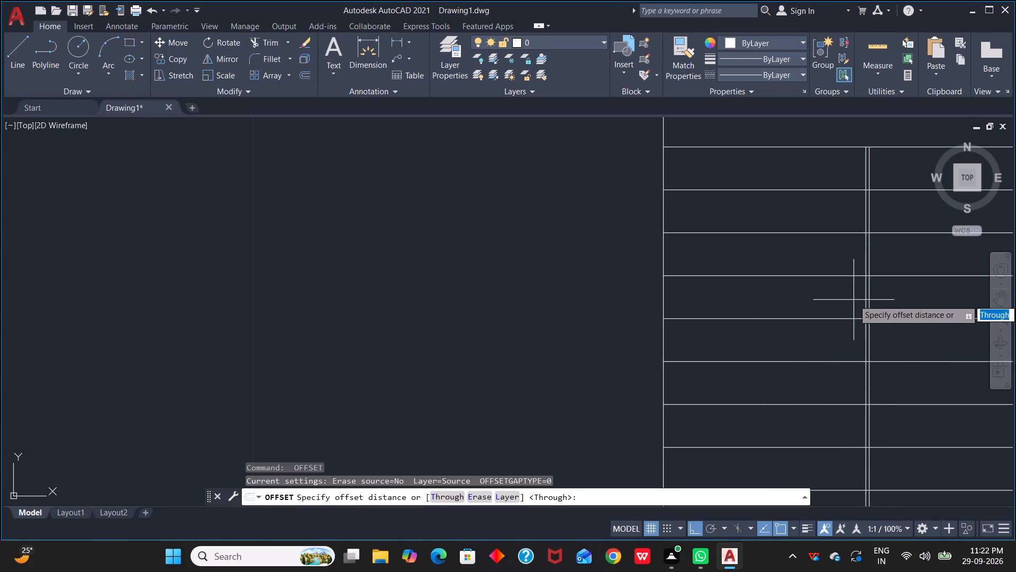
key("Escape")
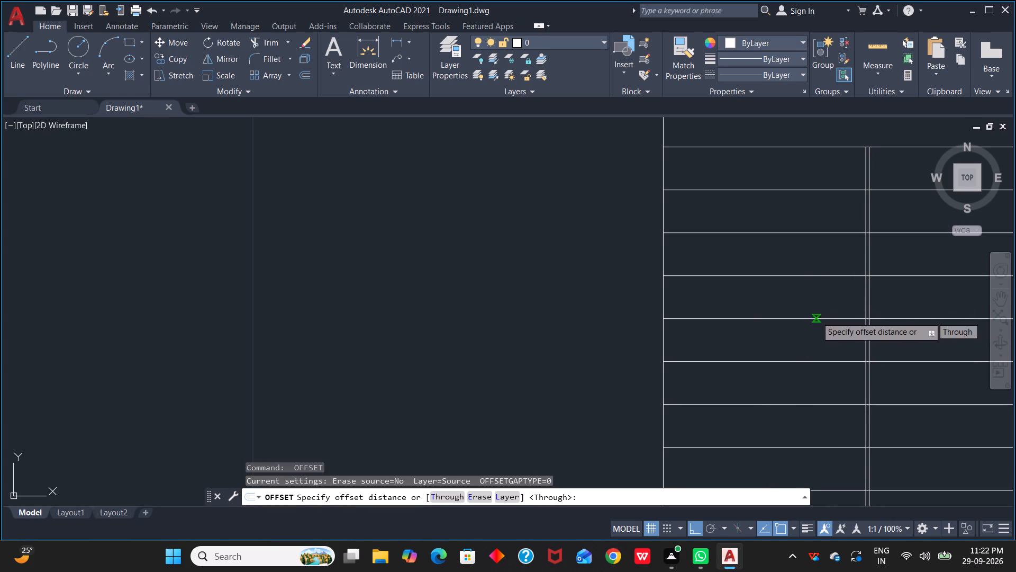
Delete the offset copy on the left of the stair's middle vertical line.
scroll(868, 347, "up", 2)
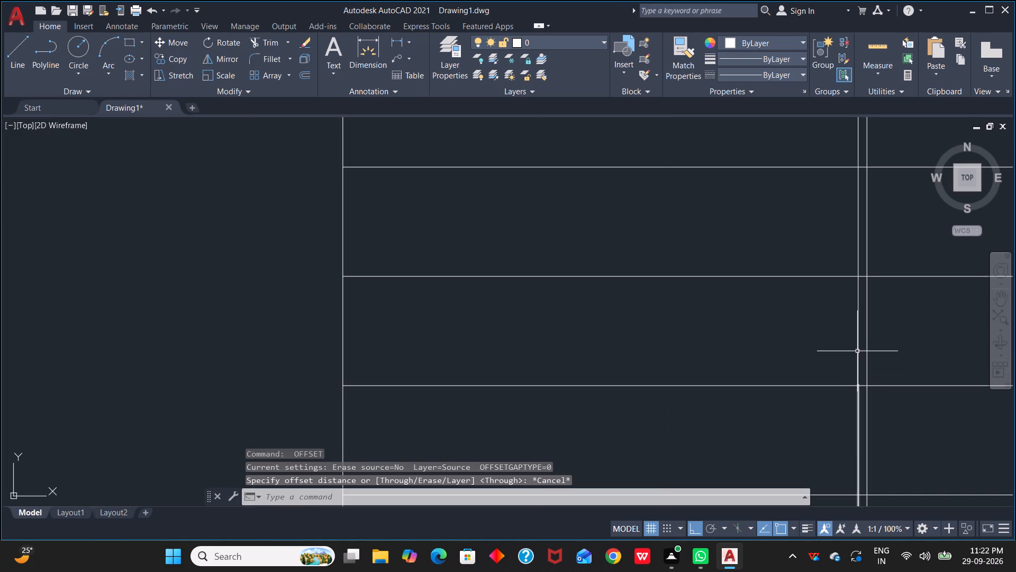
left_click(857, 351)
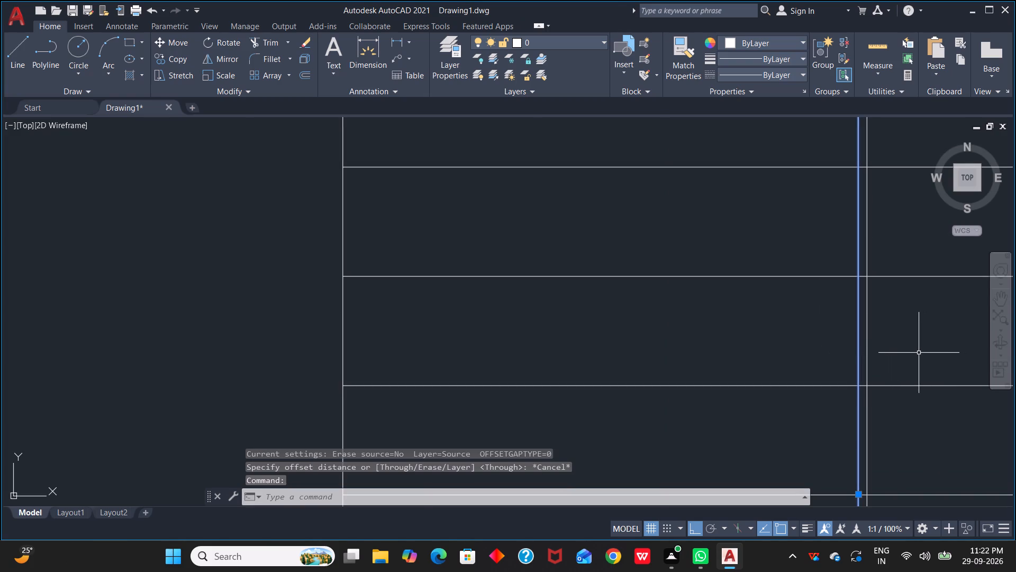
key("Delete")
Offset the stair's middle vertical line by 0.05 to both its right and left sides.
scroll(899, 356, "down", 3)
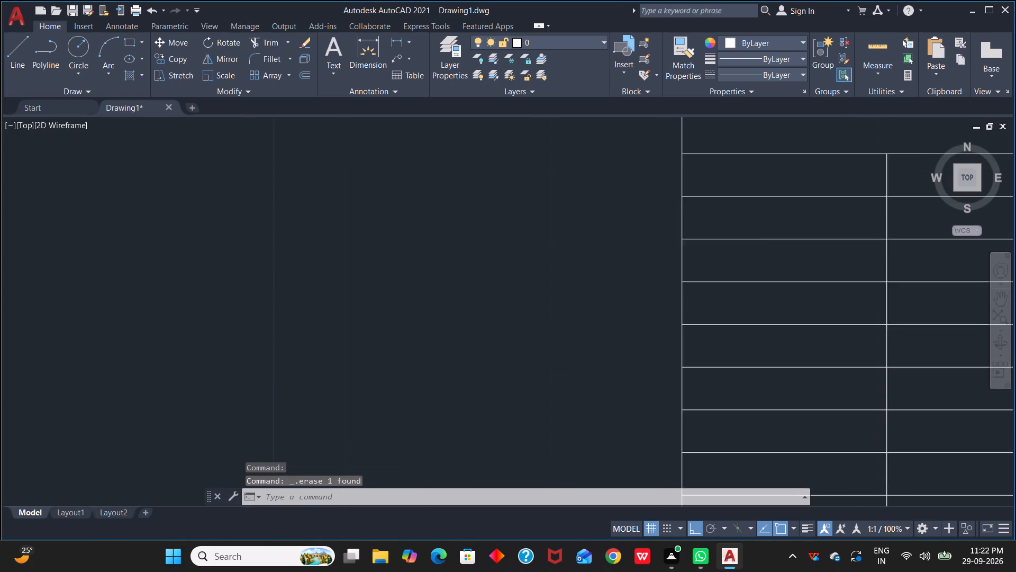
middle_click_drag(932, 357, 833, 357)
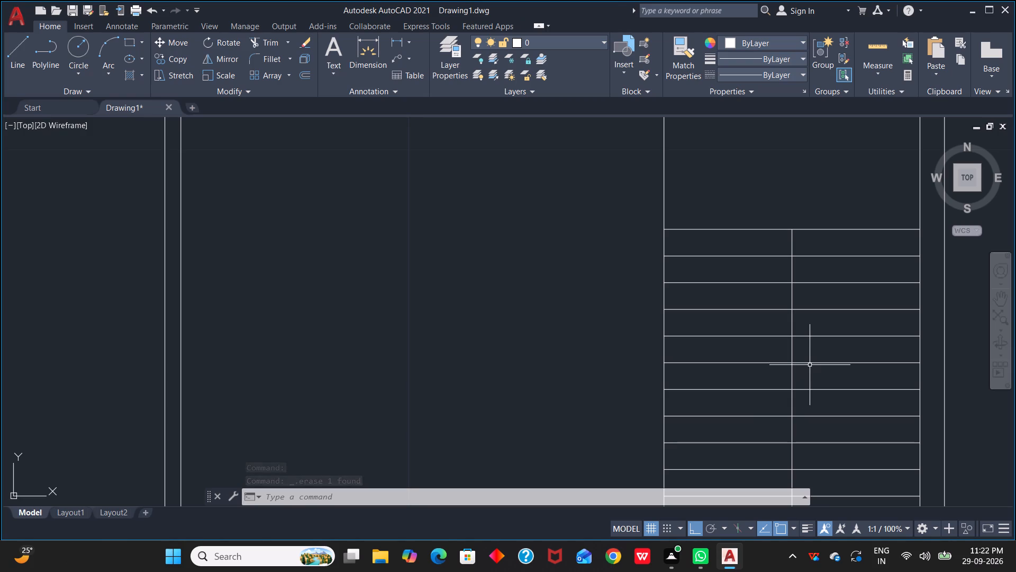
type("o")
key("space")
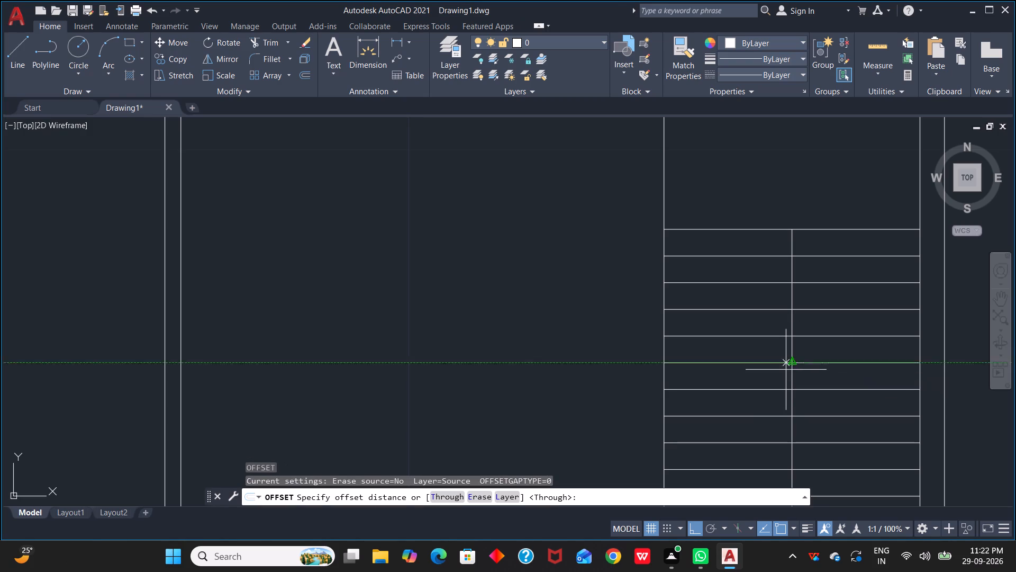
key("0")
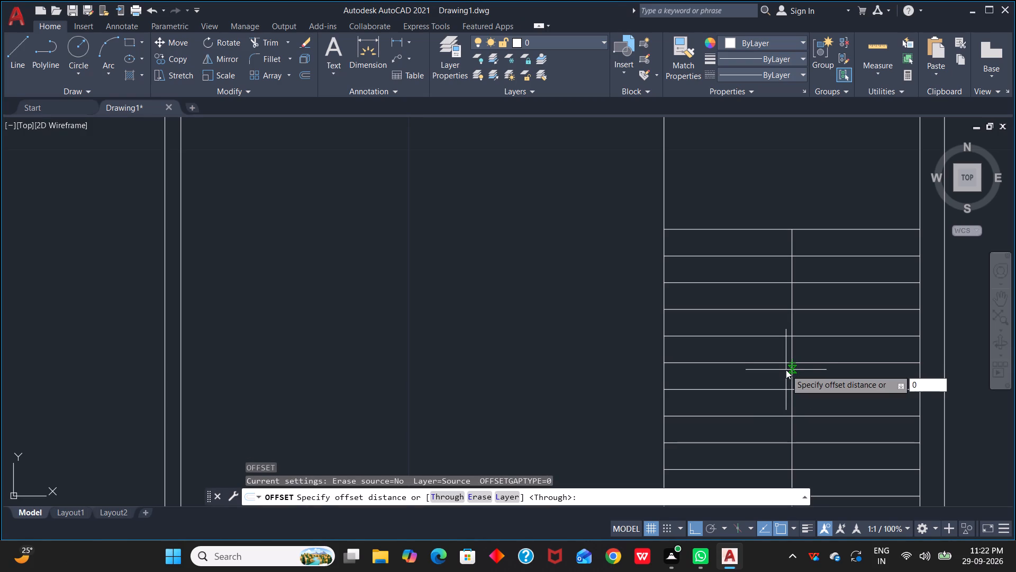
key("period")
key("0")
key("5")
key("space")
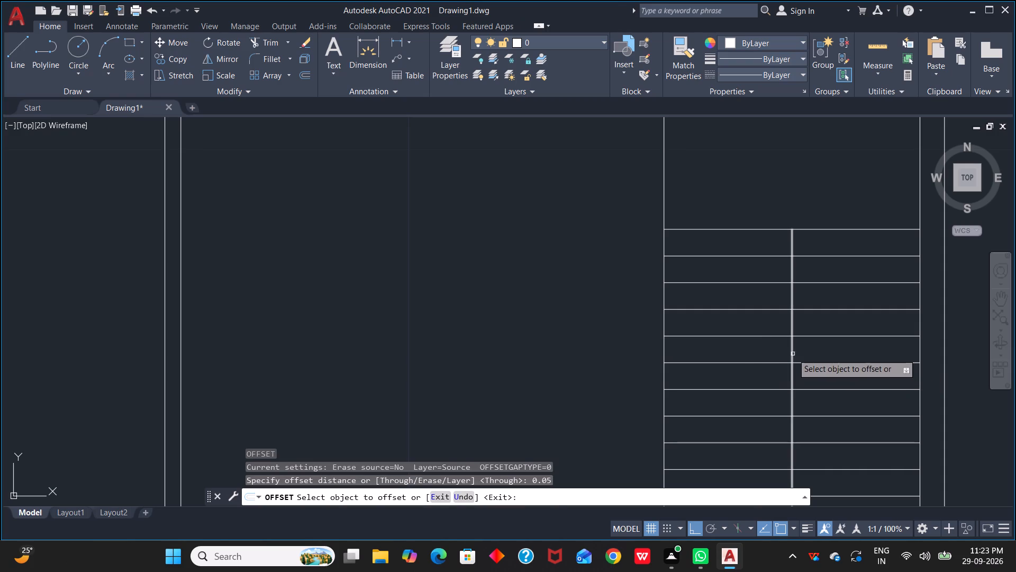
left_click(793, 354)
left_click(817, 353)
left_click(792, 358)
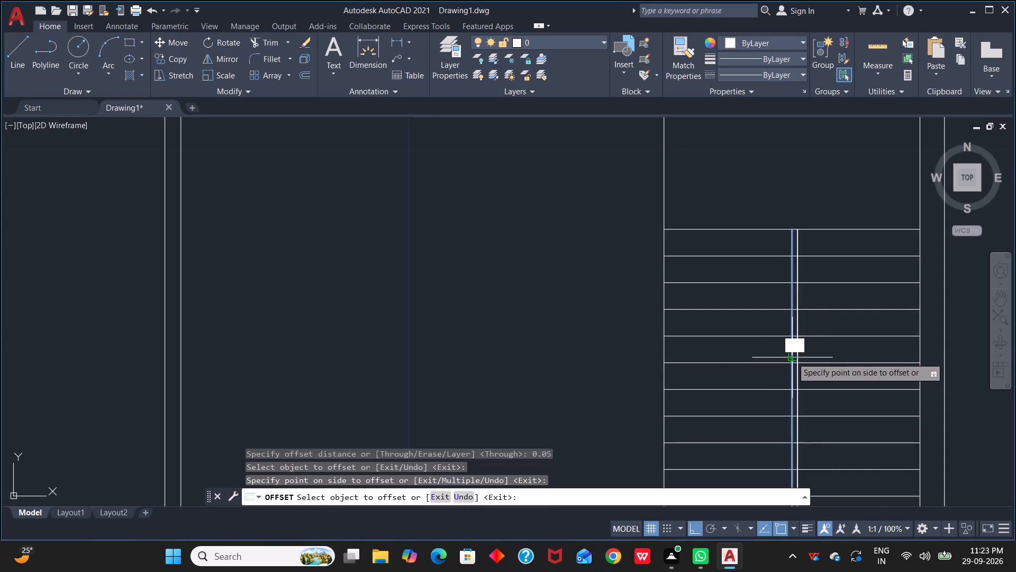
left_click(765, 358)
scroll(838, 329, "down", 1)
scroll(838, 329, "up", 3)
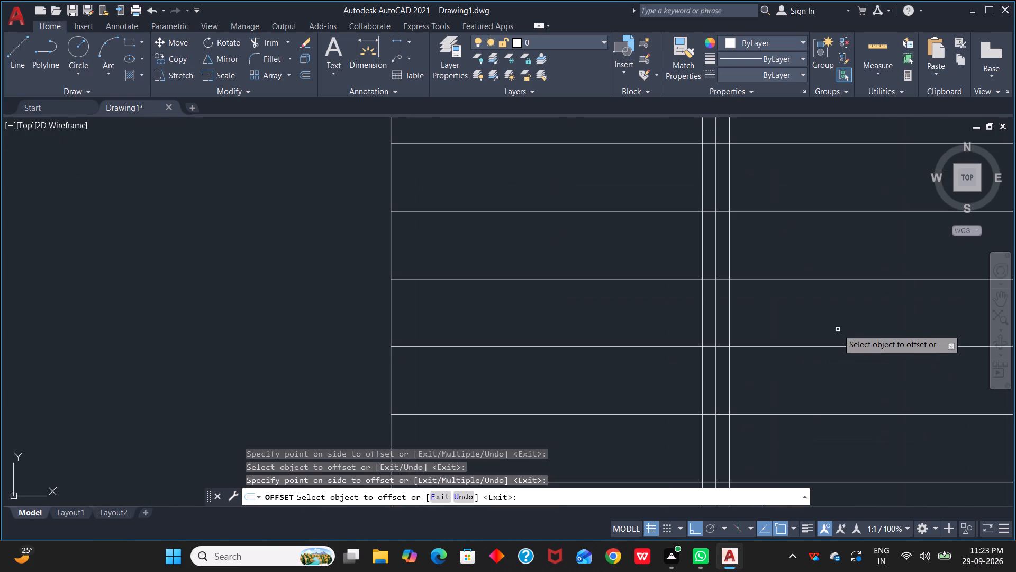
key("Escape")
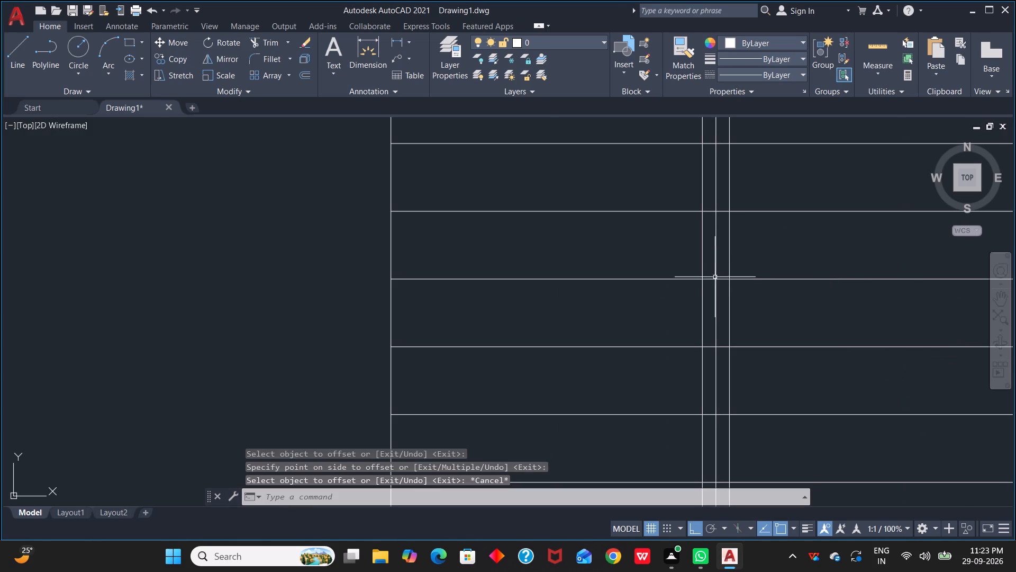
Delete the original middle vertical line of the stair, between its two offset copies.
left_click(716, 261)
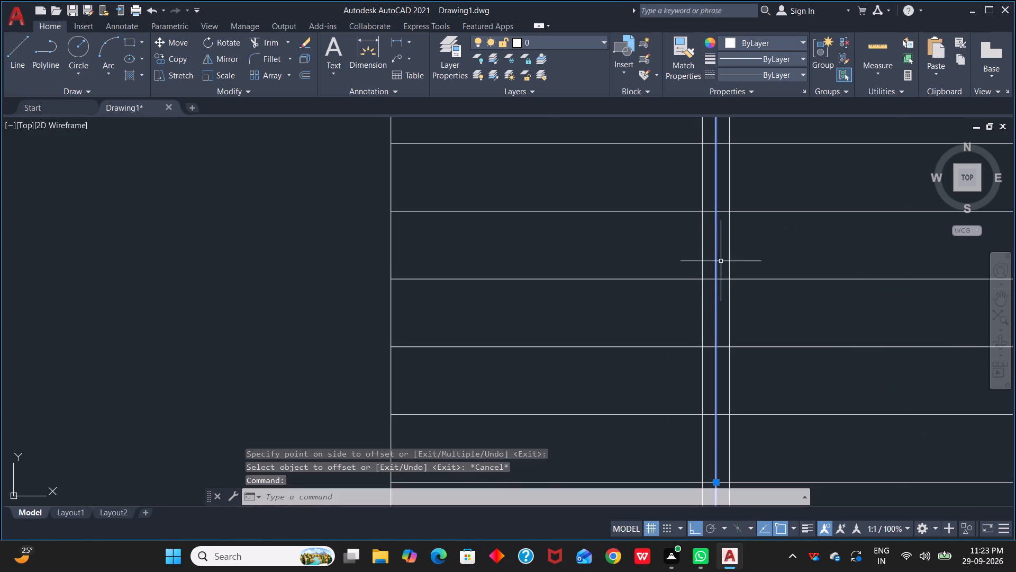
key("Delete")
scroll(714, 297, "down", 3)
scroll(715, 297, "up", 2)
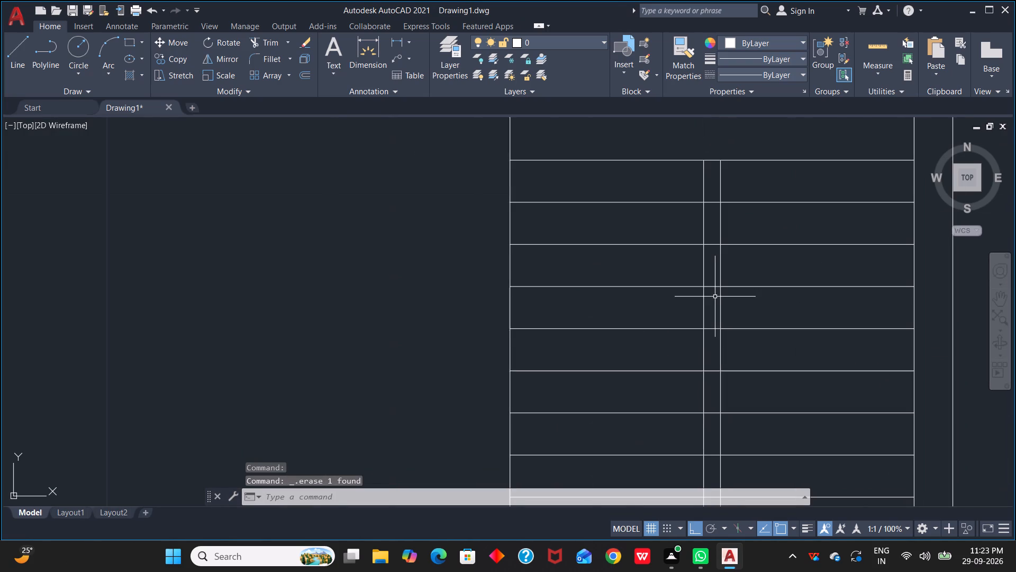
key("Escape")
key("Escape")
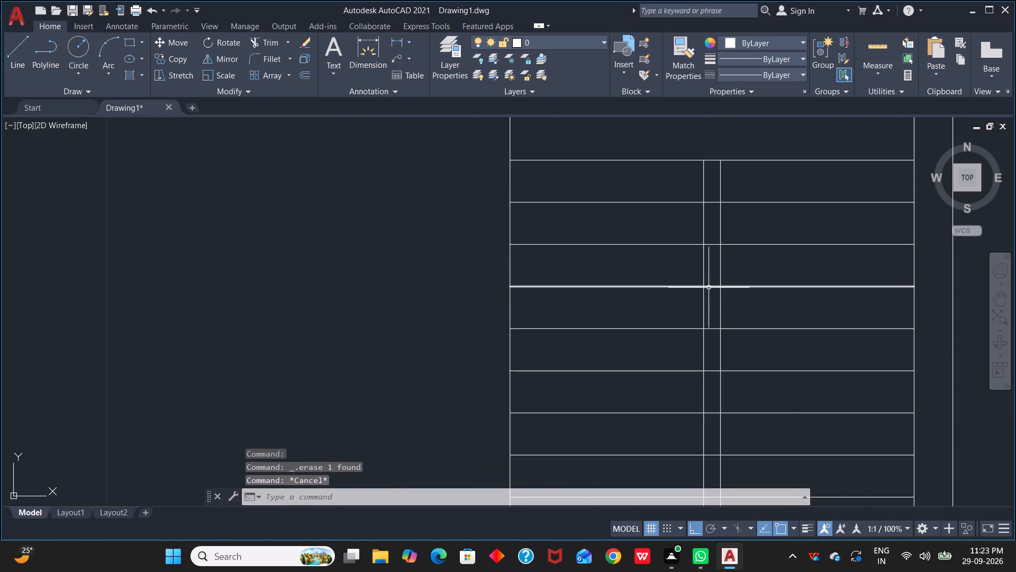
Trim the tread lines crossing the narrow gap between the stair's two middle vertical lines, along the full flight.
type("tr")
key("space")
left_click_drag(713, 194, 713, 213)
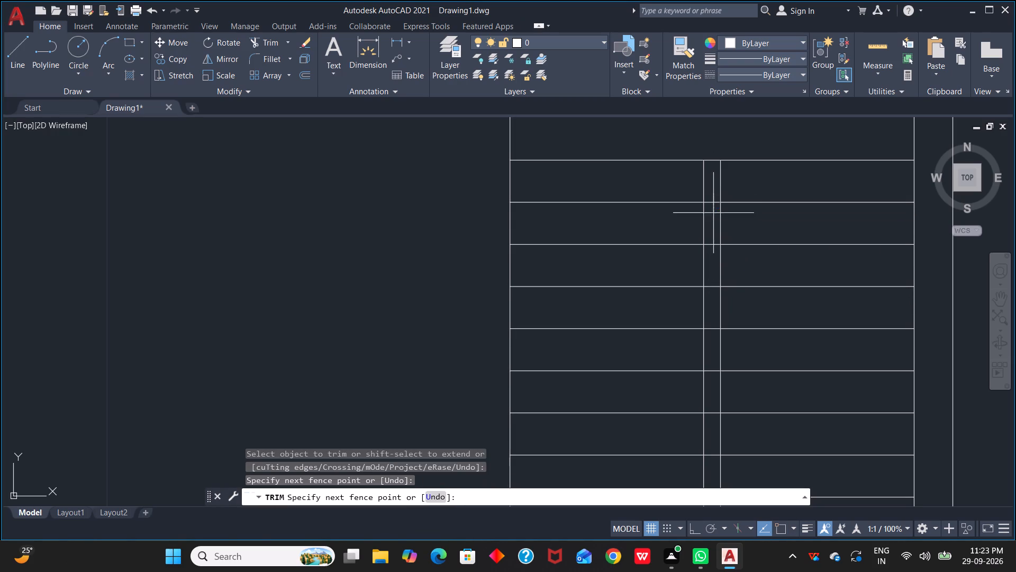
left_click_drag(713, 213, 714, 348)
scroll(715, 349, "down", 1)
middle_click_drag(715, 349, 759, 173)
scroll(758, 175, "up", 1)
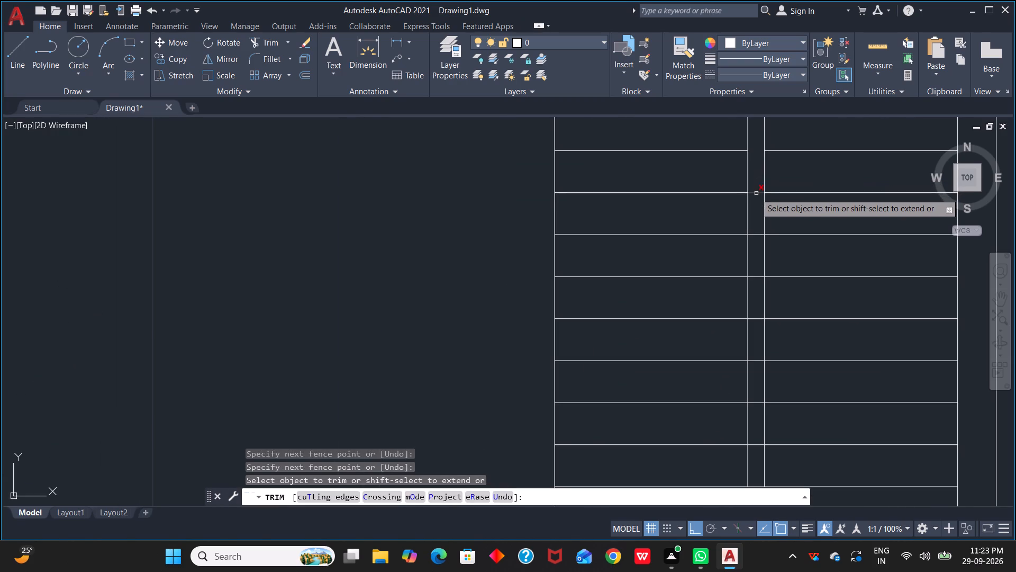
left_click_drag(757, 185, 753, 408)
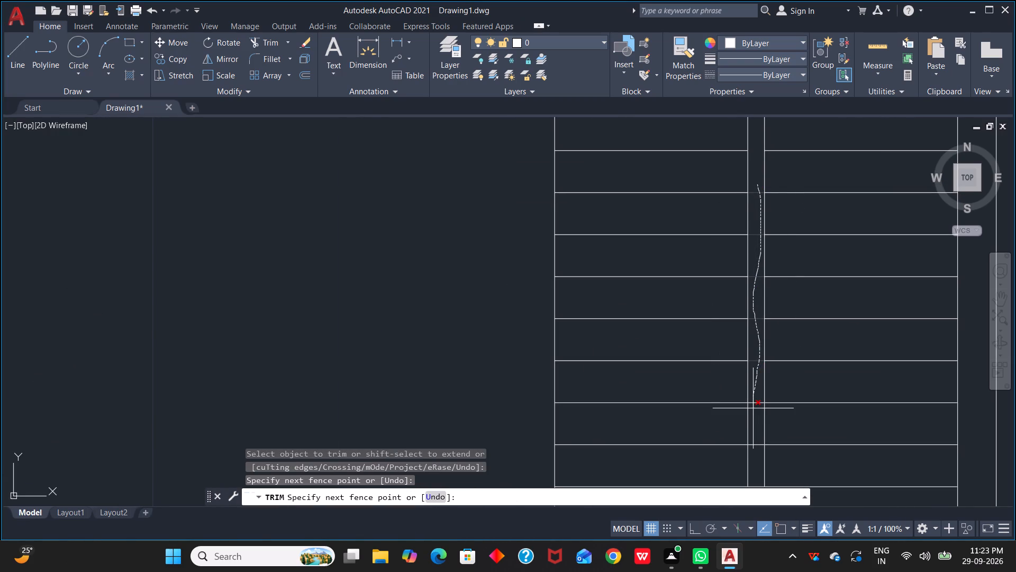
left_click_drag(753, 408, 754, 464)
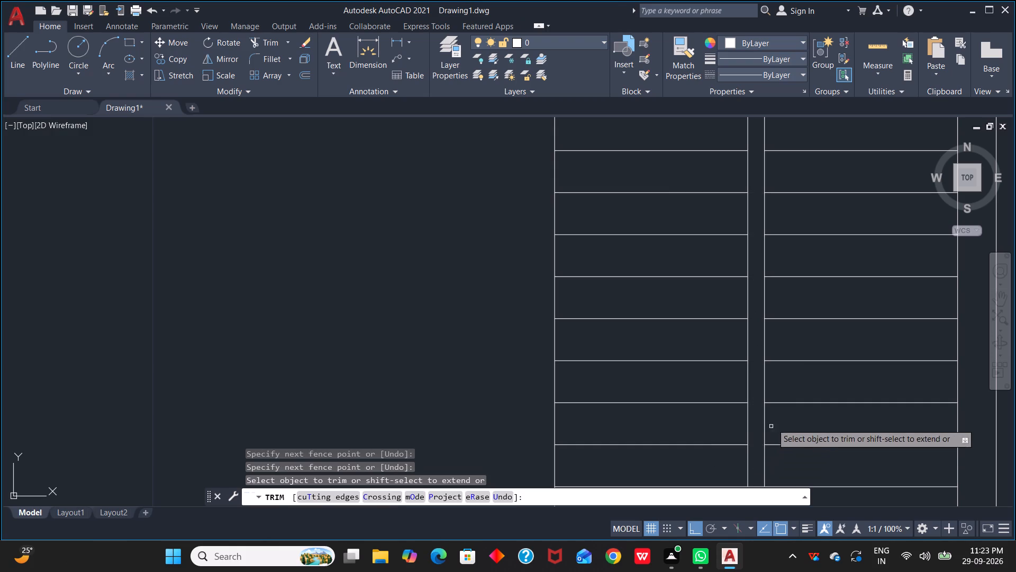
At the building's lower-right corner, trim the inner wall line's stub below the stair's bottom line and the short wall-end segment.
scroll(791, 378, "down", 1)
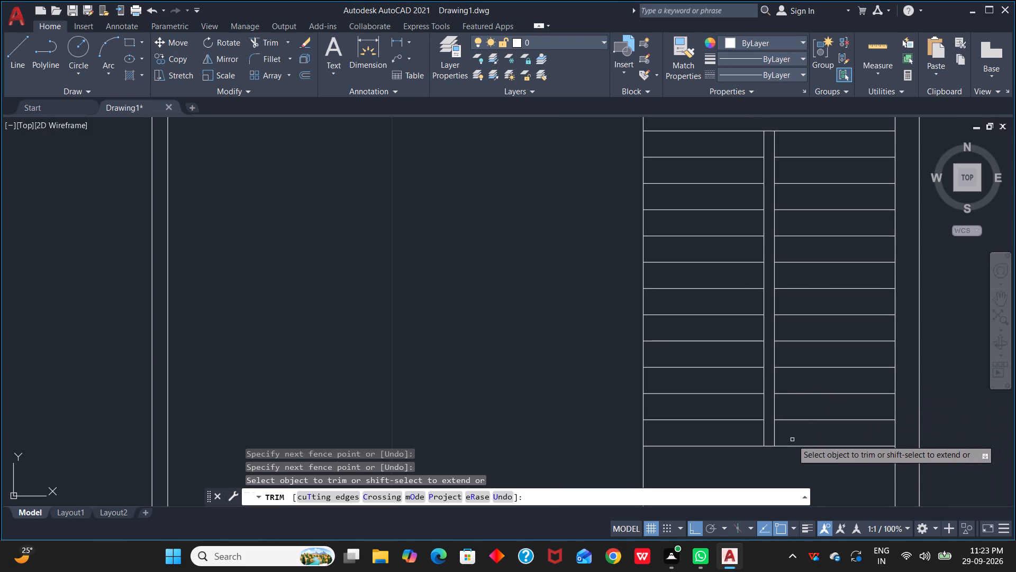
scroll(773, 276, "down", 2)
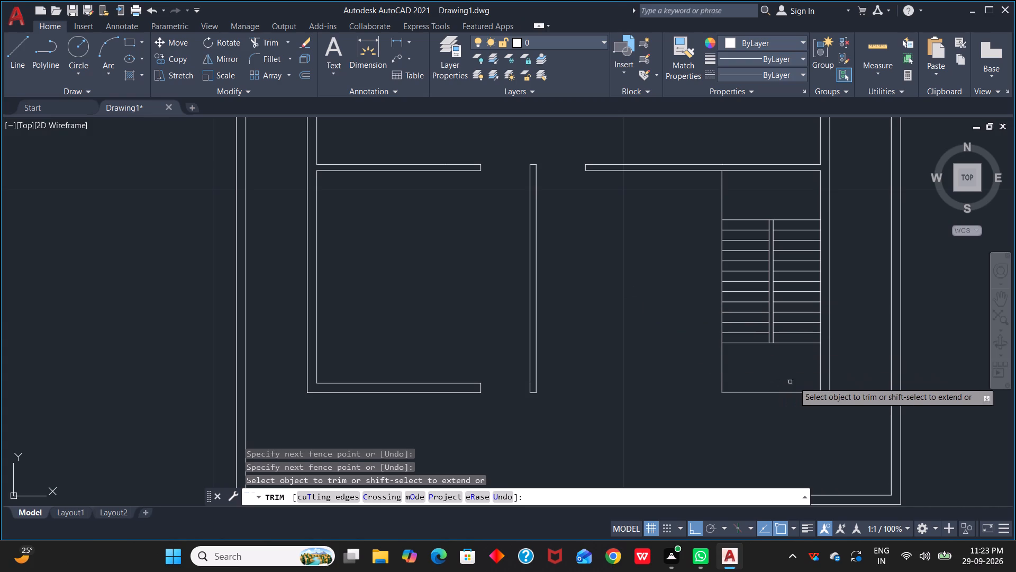
scroll(805, 387, "up", 2)
scroll(884, 418, "up", 2)
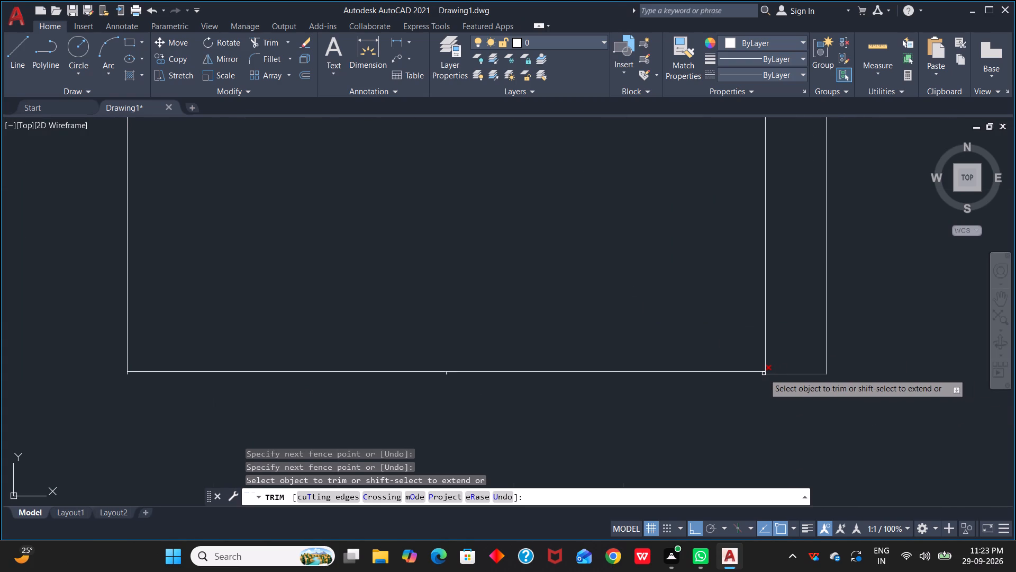
scroll(767, 379, "up", 3)
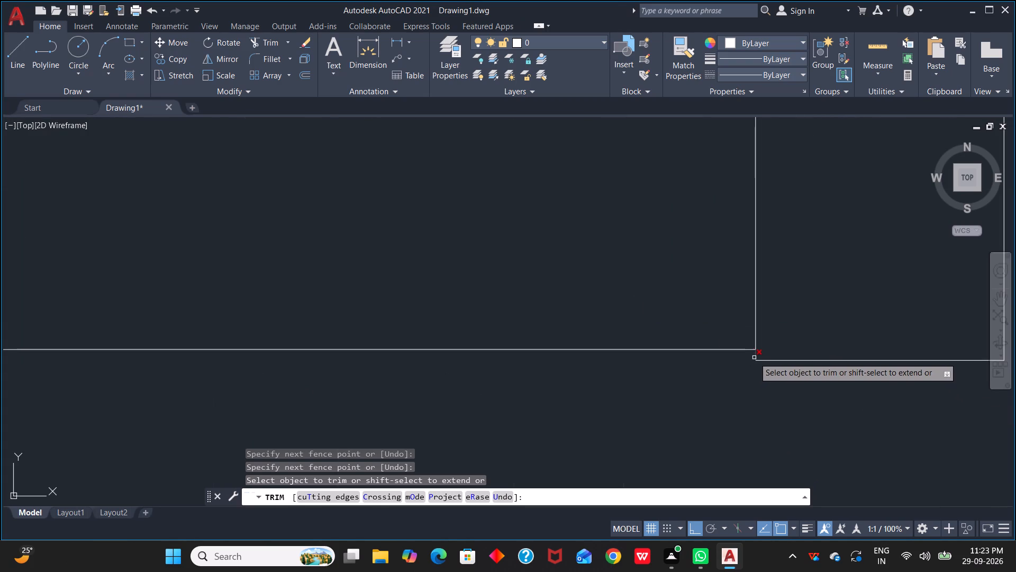
left_click(754, 358)
left_click(784, 362)
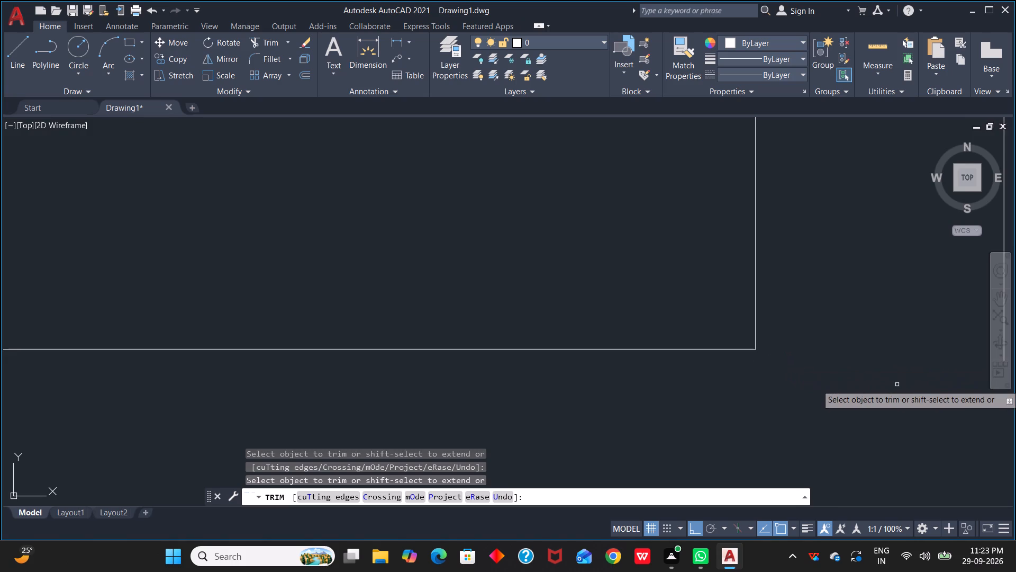
scroll(897, 385, "down", 2)
middle_click_drag(924, 391, 839, 389)
scroll(863, 377, "up", 2)
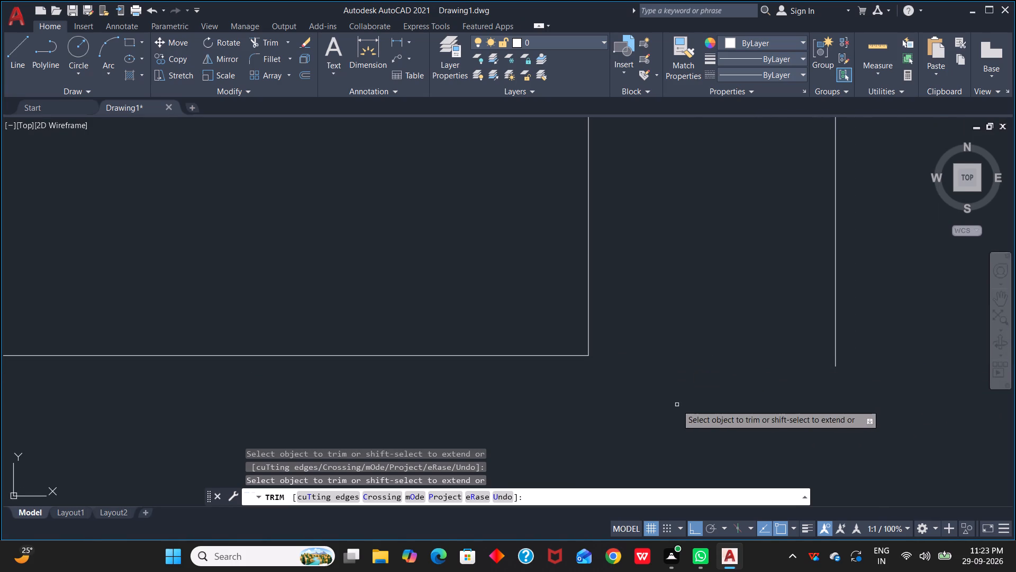
key("Escape")
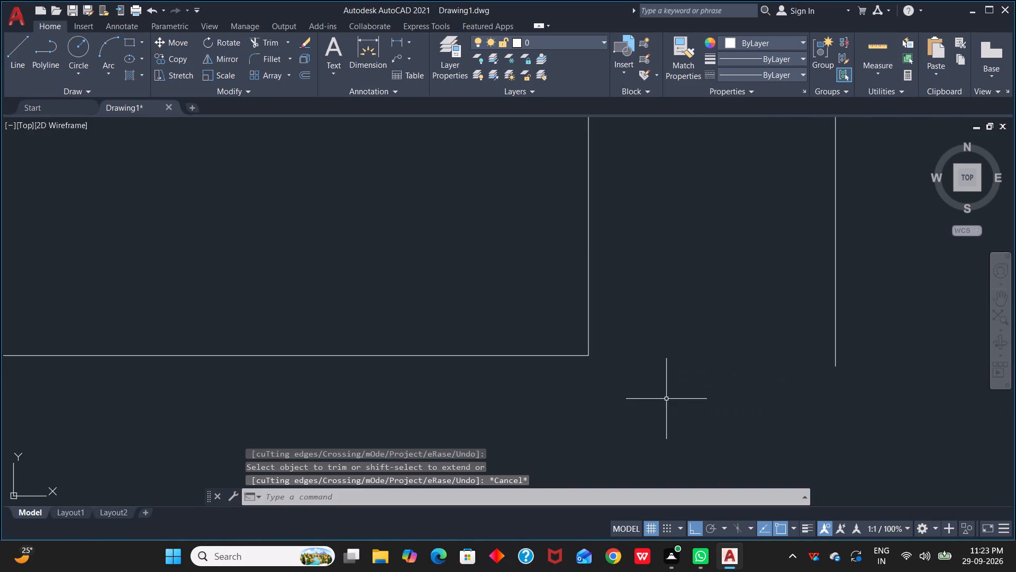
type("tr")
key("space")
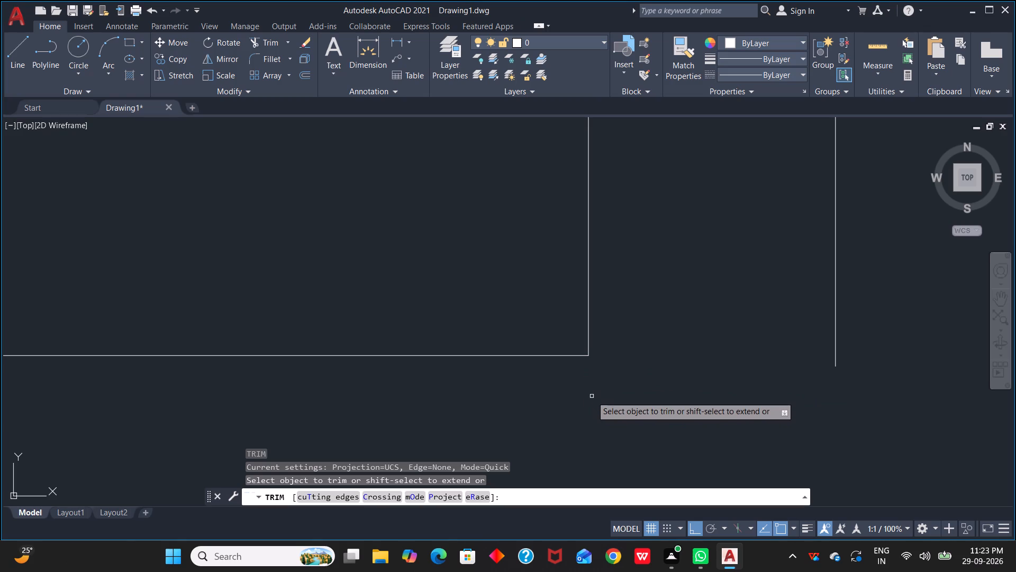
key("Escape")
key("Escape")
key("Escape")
Extend the stair's bottom horizontal line to the outer line of the building's right wall.
key("e")
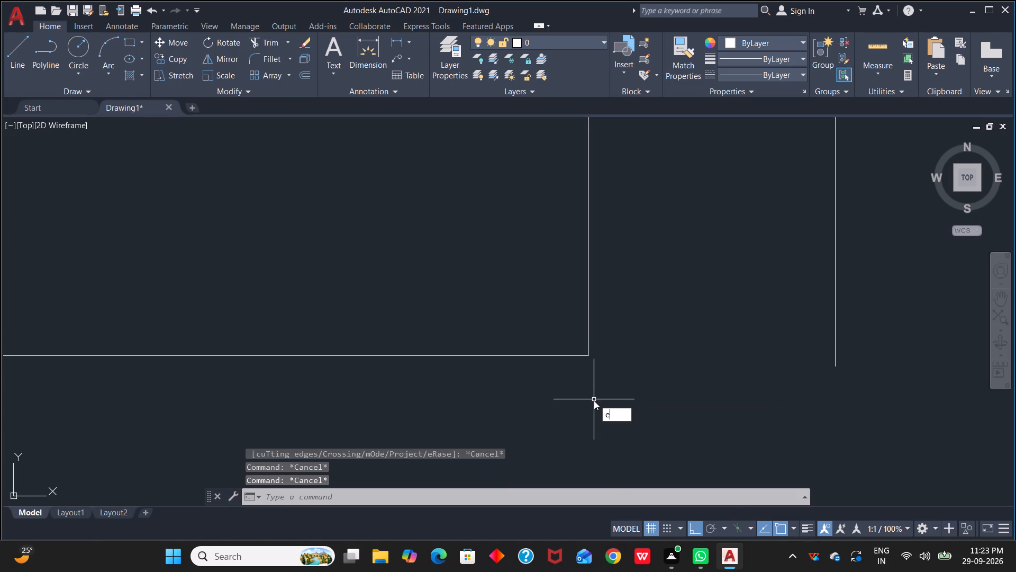
key("x")
key("space")
left_click(576, 354)
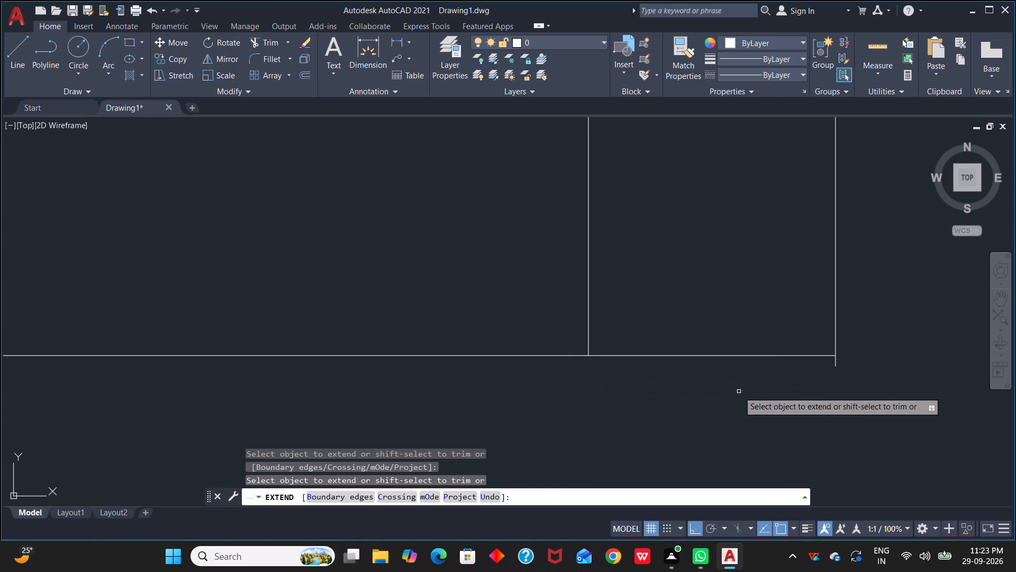
key("Escape")
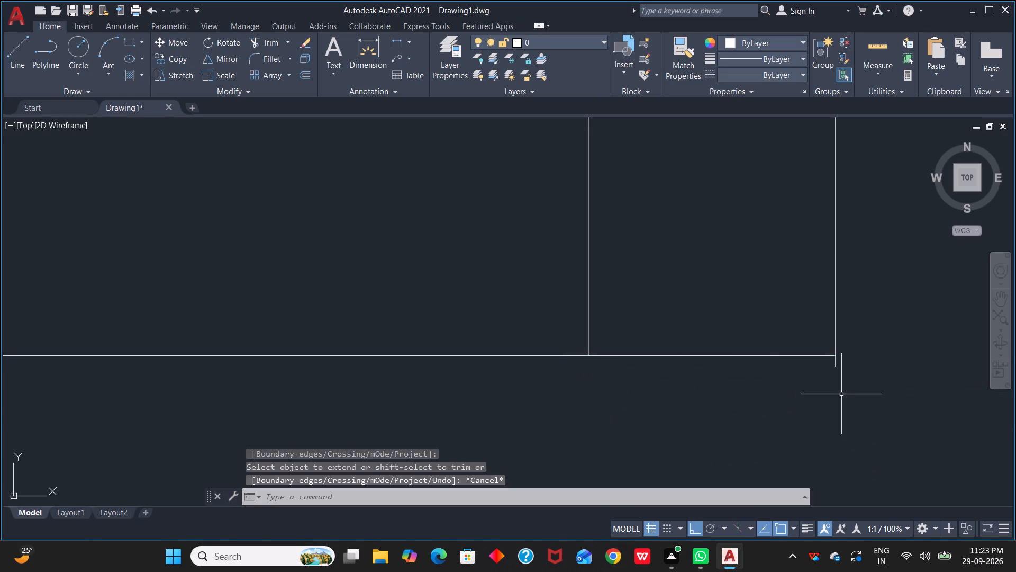
Trim the end of the right wall's outer line that overhangs below the extended bottom line.
key("t")
key("r")
key("space")
left_click(835, 364)
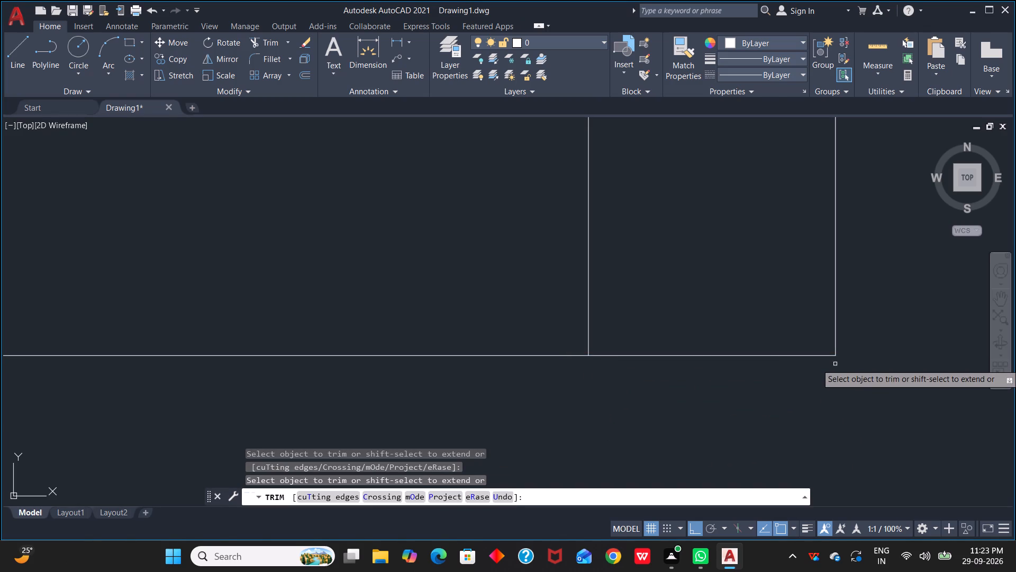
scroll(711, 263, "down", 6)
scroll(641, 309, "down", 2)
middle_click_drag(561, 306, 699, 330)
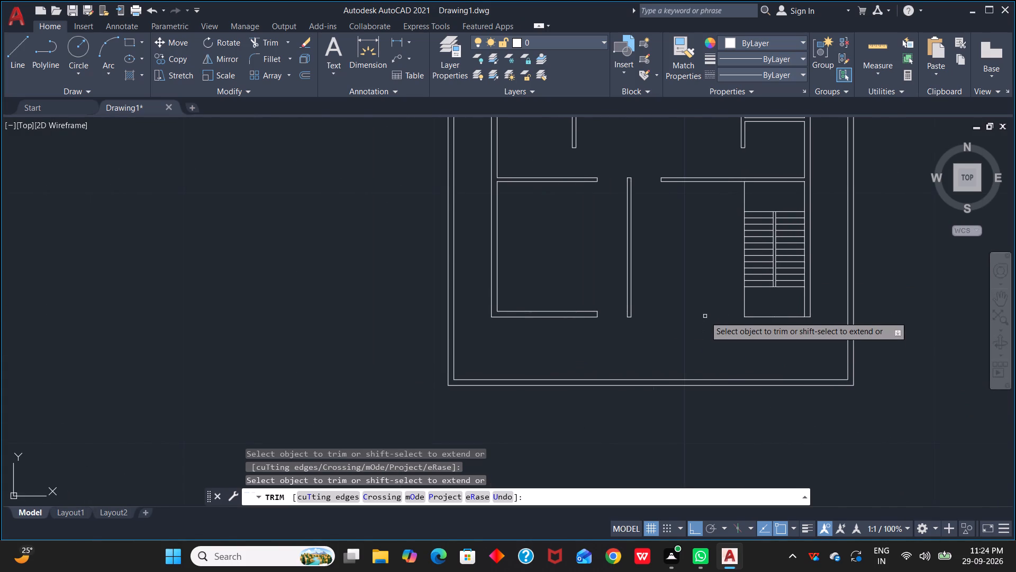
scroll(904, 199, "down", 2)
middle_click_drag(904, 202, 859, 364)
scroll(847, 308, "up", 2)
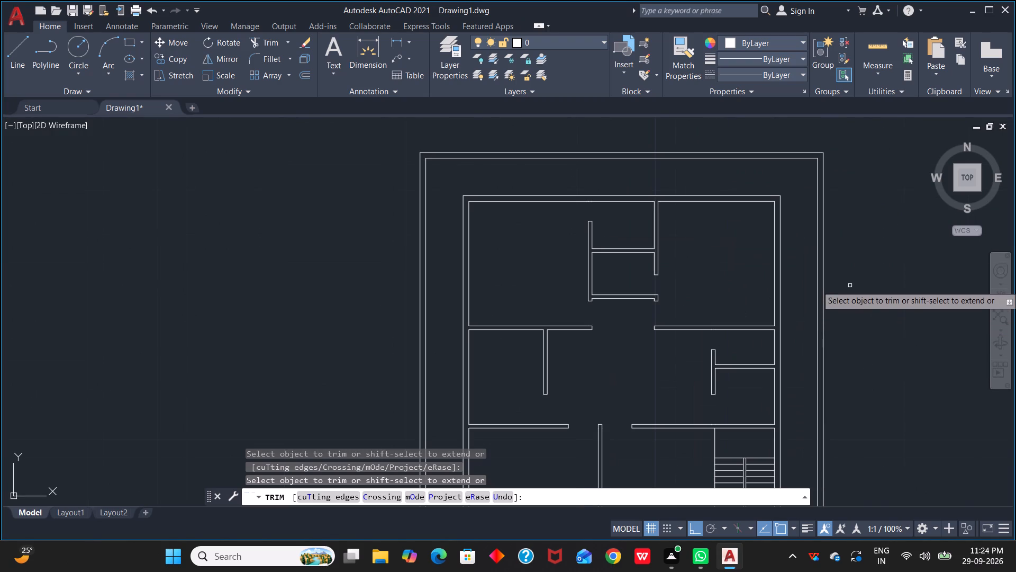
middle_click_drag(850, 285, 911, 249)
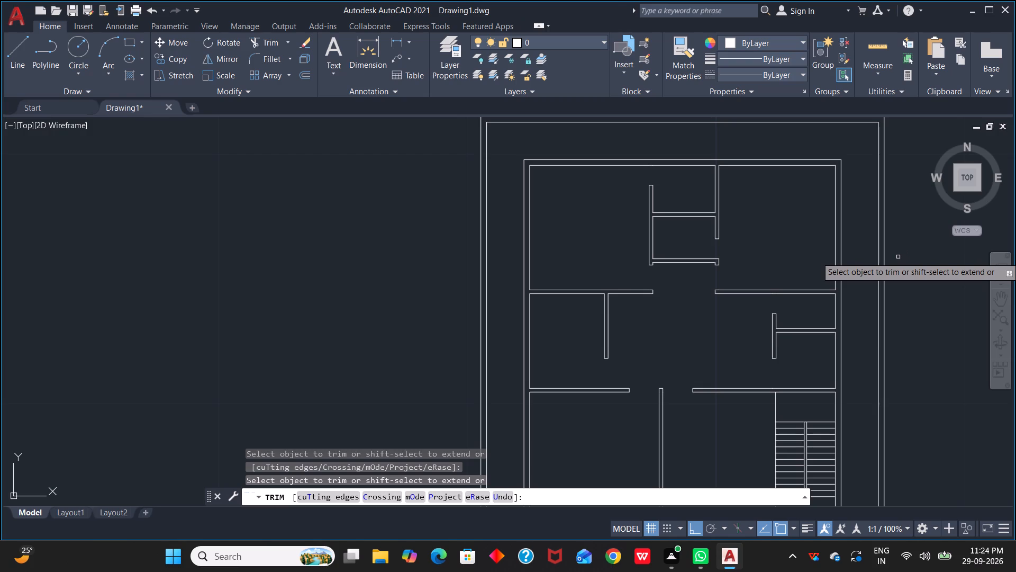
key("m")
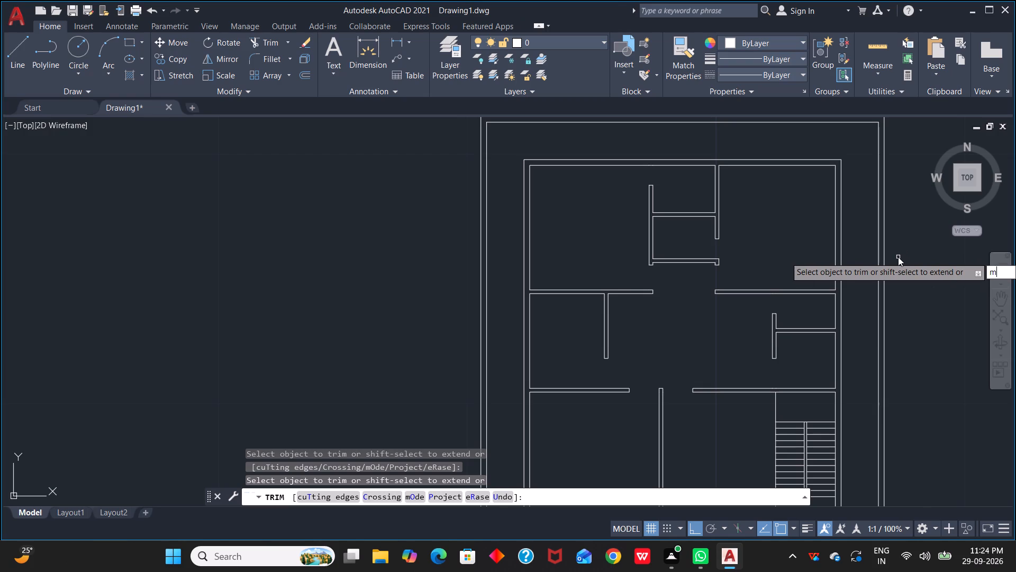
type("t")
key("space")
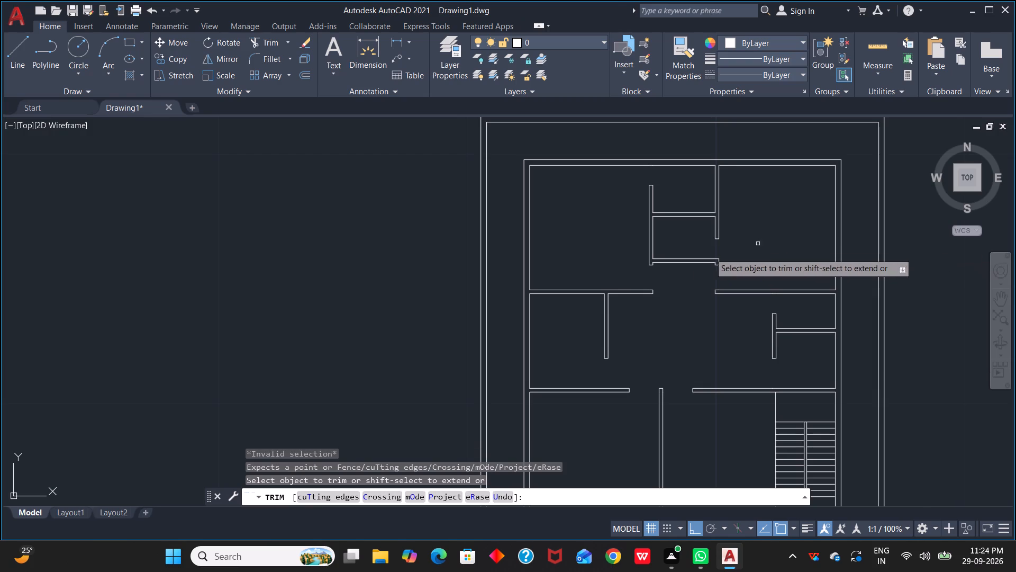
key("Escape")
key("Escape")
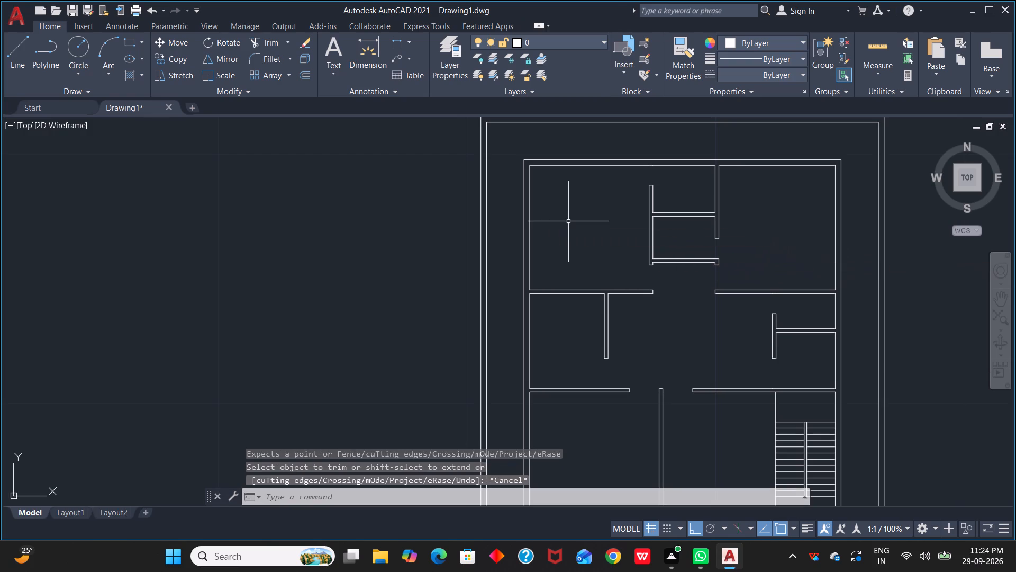
Start a multiline text in the building's upper-left room and set its text height to 0.6.
type("mt")
key("space")
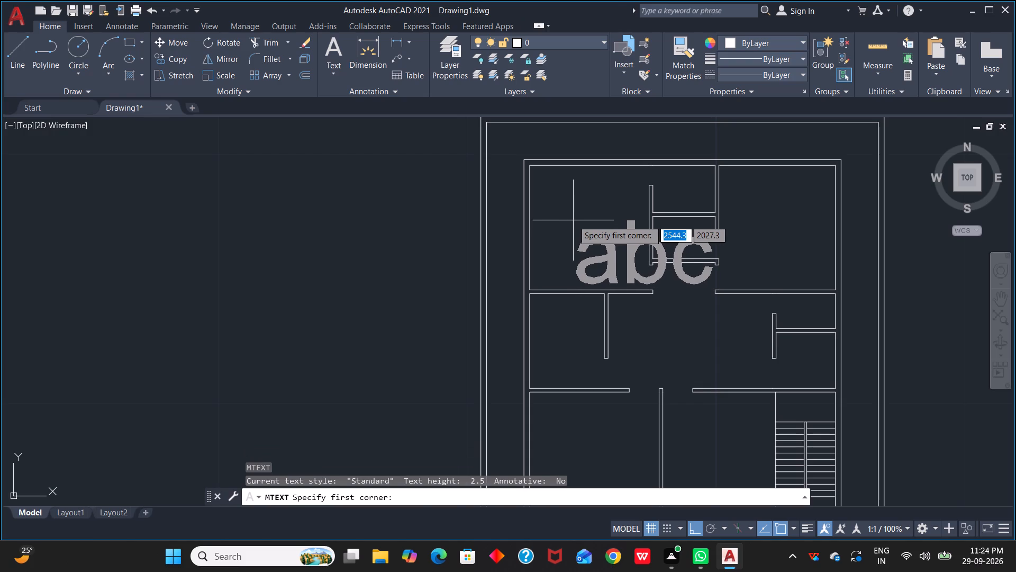
left_click(567, 216)
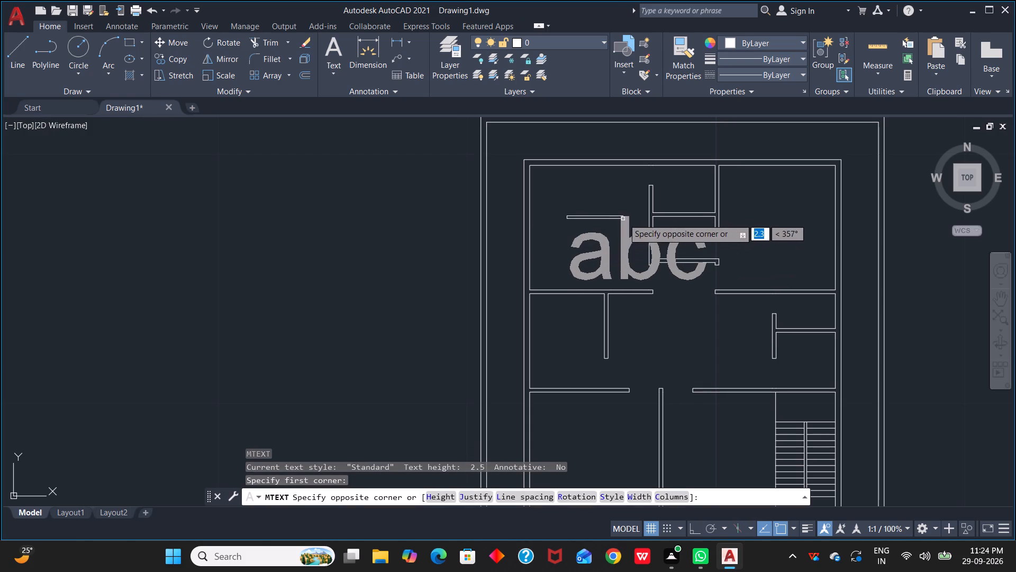
left_click(627, 236)
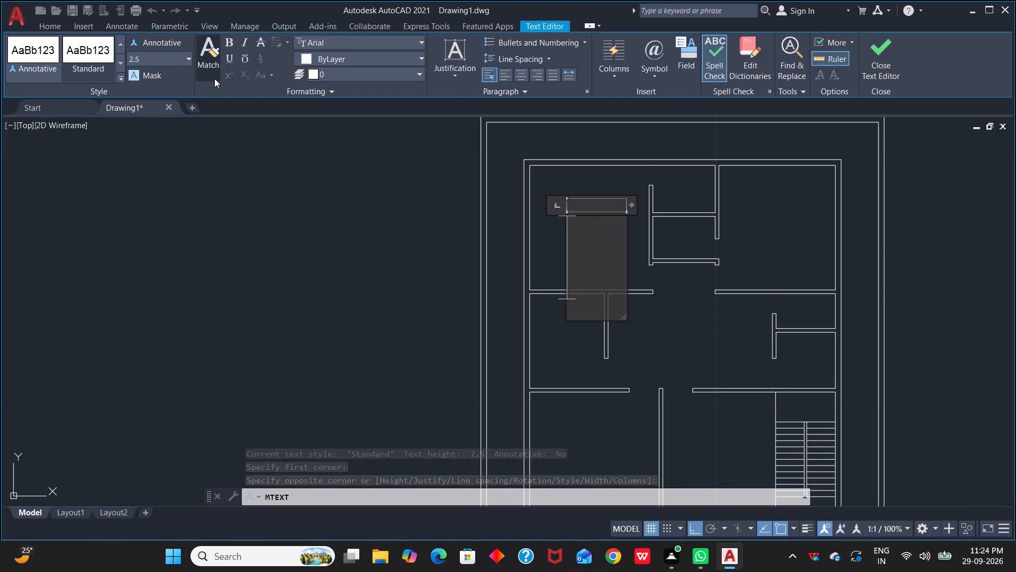
left_click(185, 57)
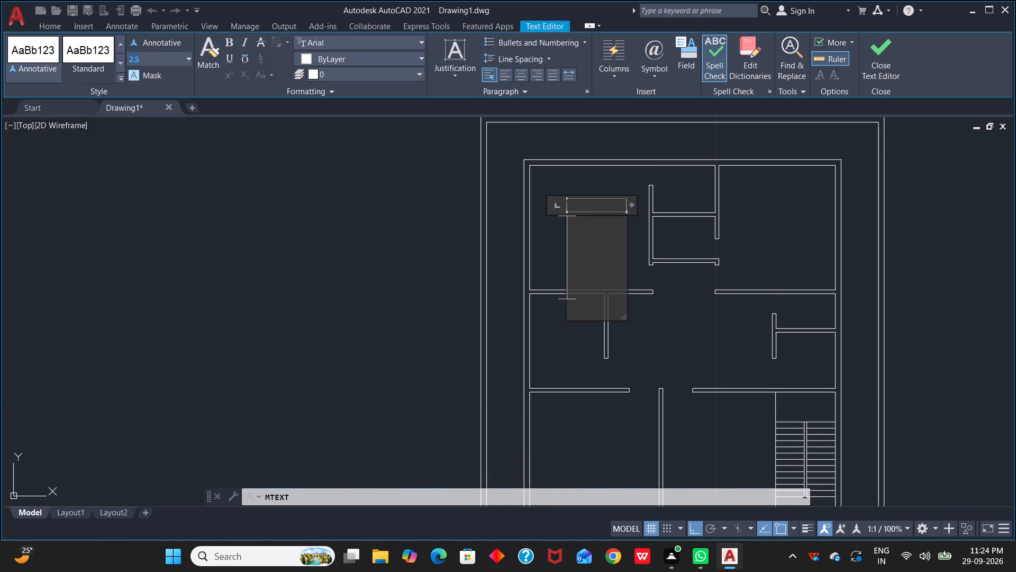
key("BackSpace")
type("0.6")
key("space")
key("BackSpace")
key("Return")
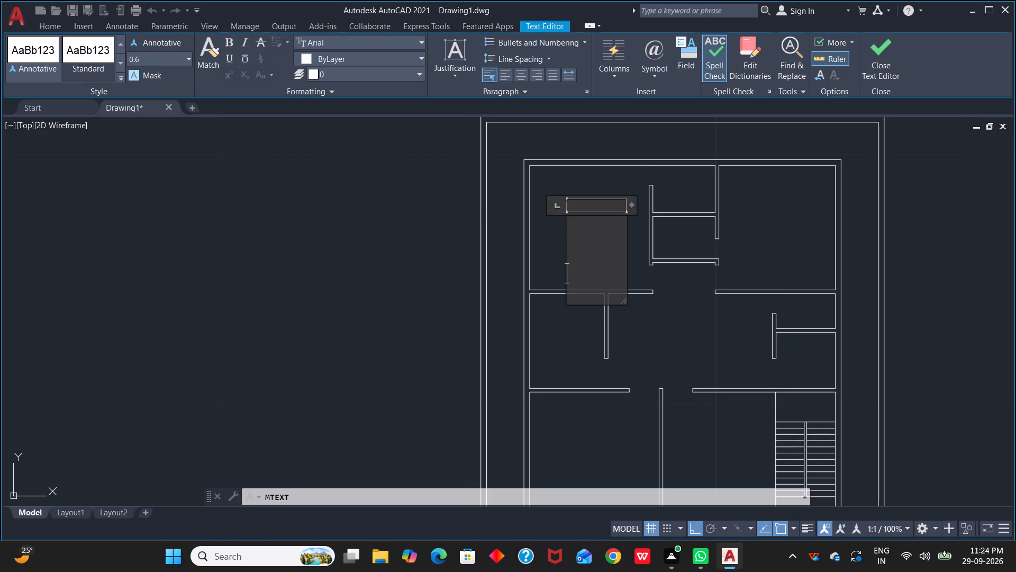
key("BackSpace")
key("BackSpace")
key("BackSpace")
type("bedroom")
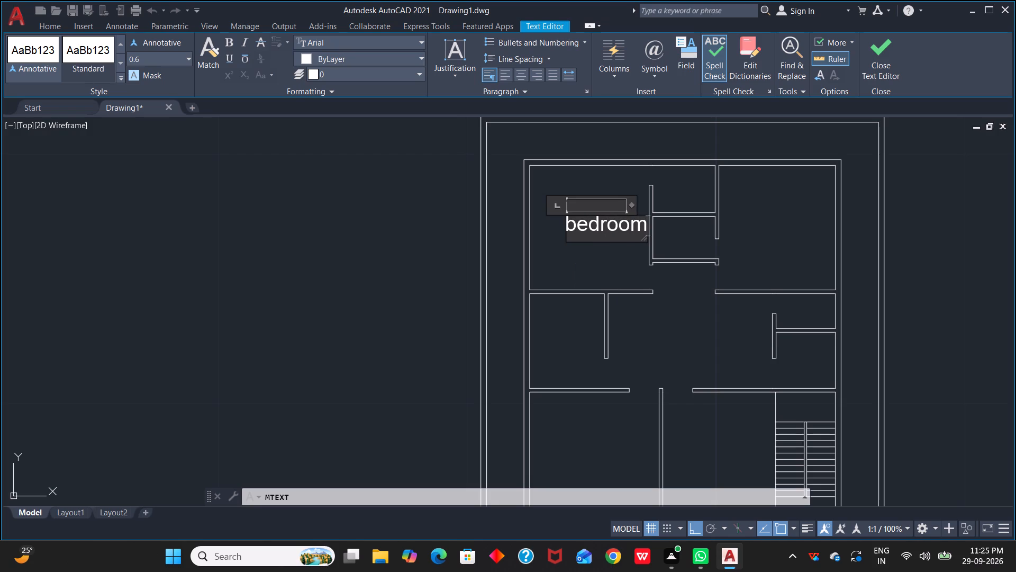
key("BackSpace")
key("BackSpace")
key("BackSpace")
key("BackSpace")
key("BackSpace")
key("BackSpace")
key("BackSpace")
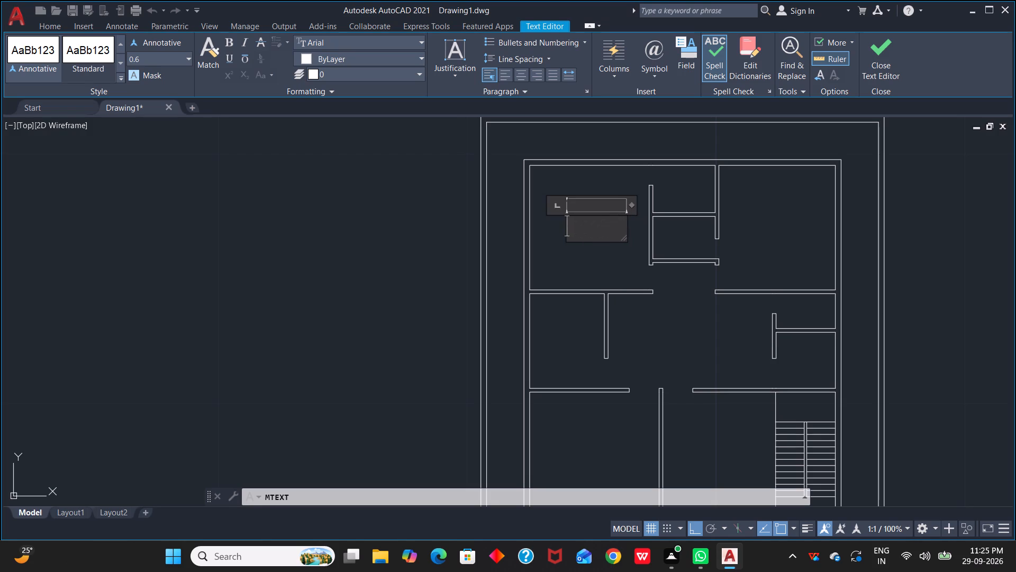
Enter the room label BED ROOM-1 and adjust the text frame's width so the label just fits on one line.
type("BED")
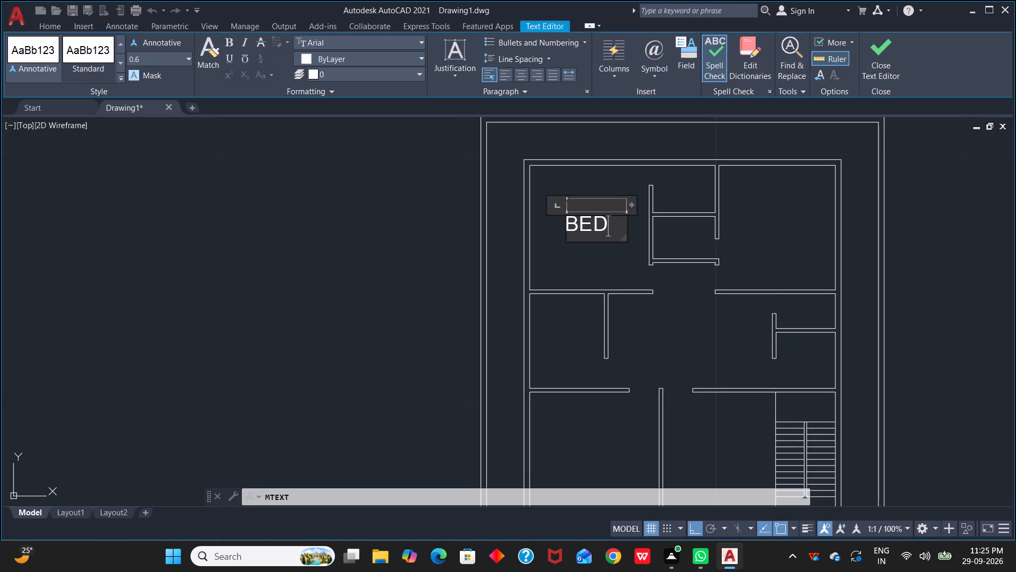
key("space")
type("ROOM")
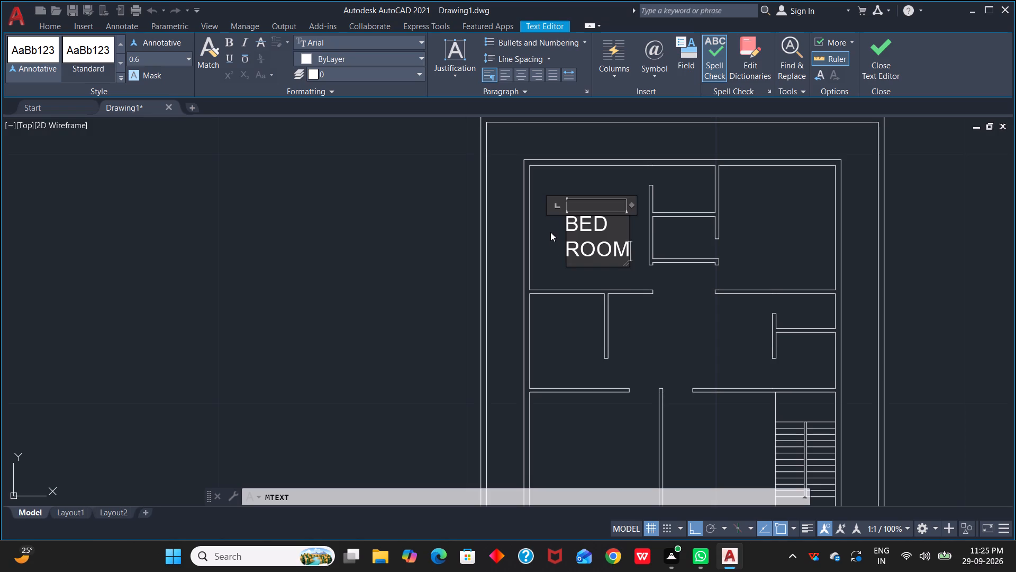
left_click_drag(631, 203, 711, 204)
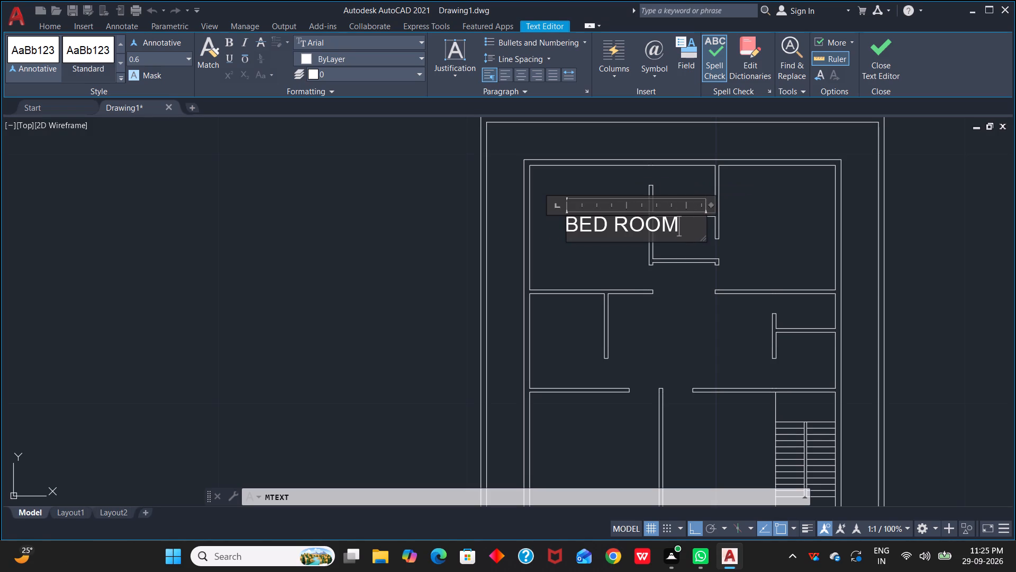
key("minus")
key("1")
key("space")
key("space")
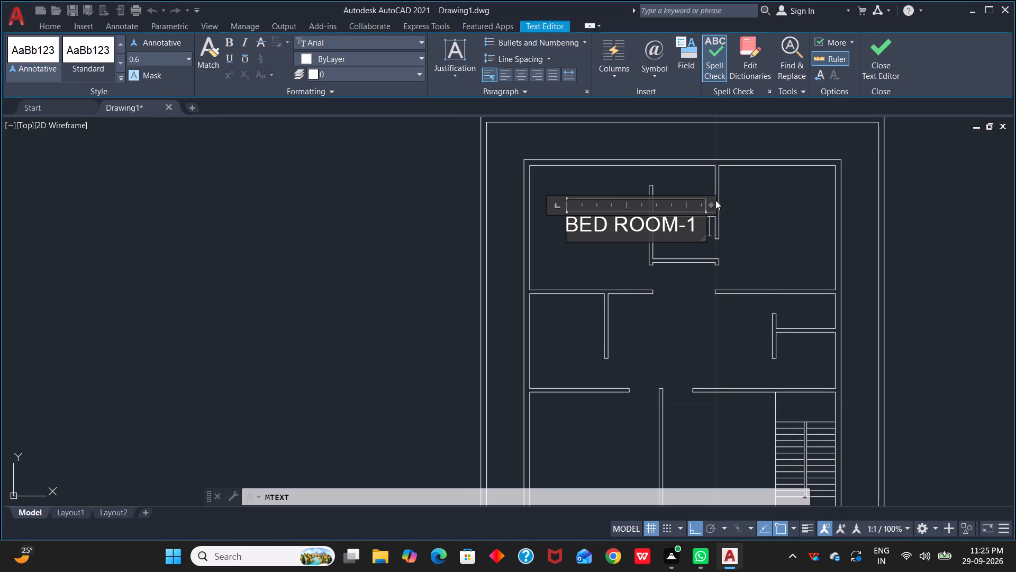
left_click_drag(711, 206, 693, 207)
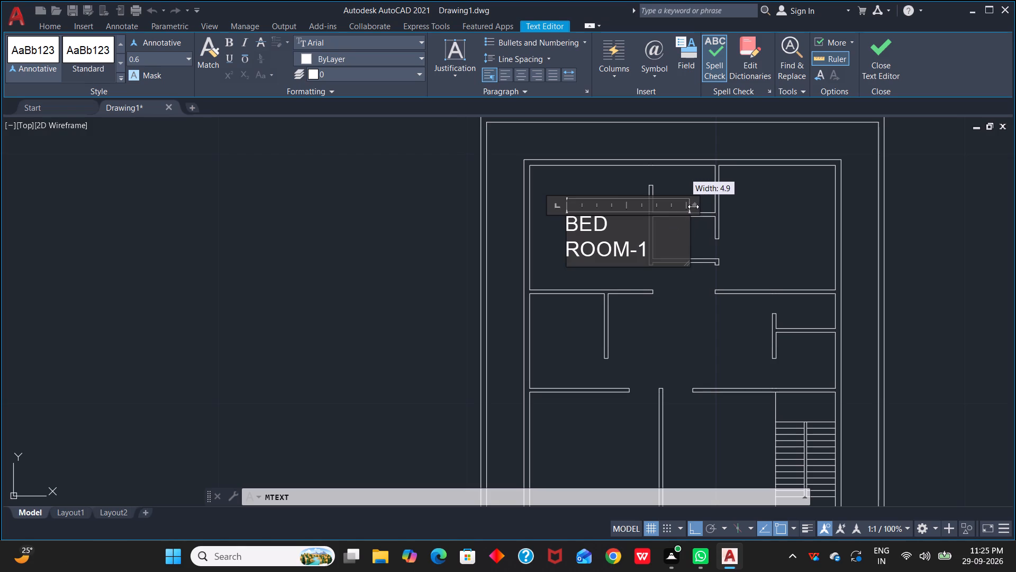
left_click_drag(693, 207, 702, 205)
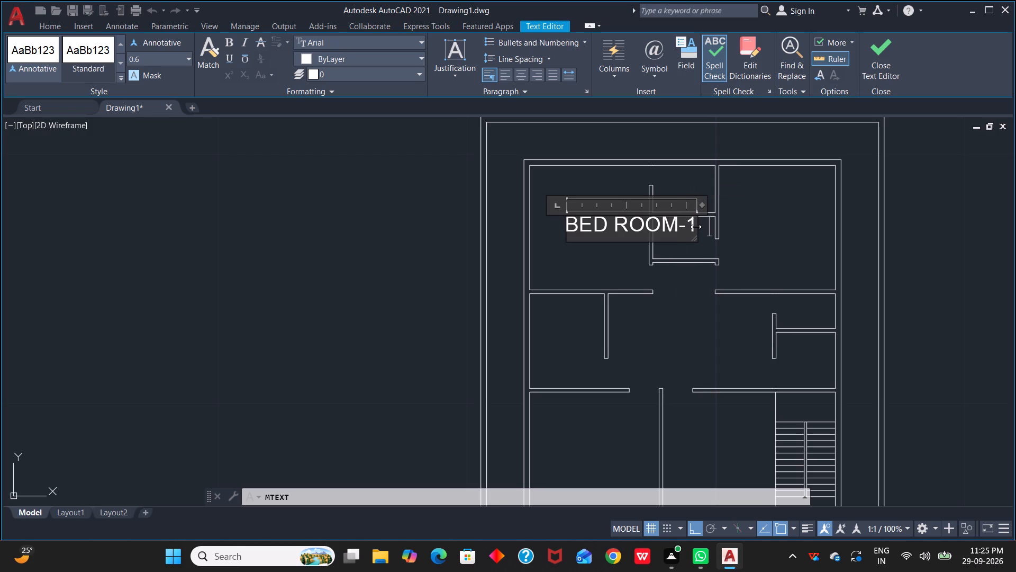
key("space")
Add the room size 4.8 x 5.0 as the label's second line and finish the text.
type("4.8")
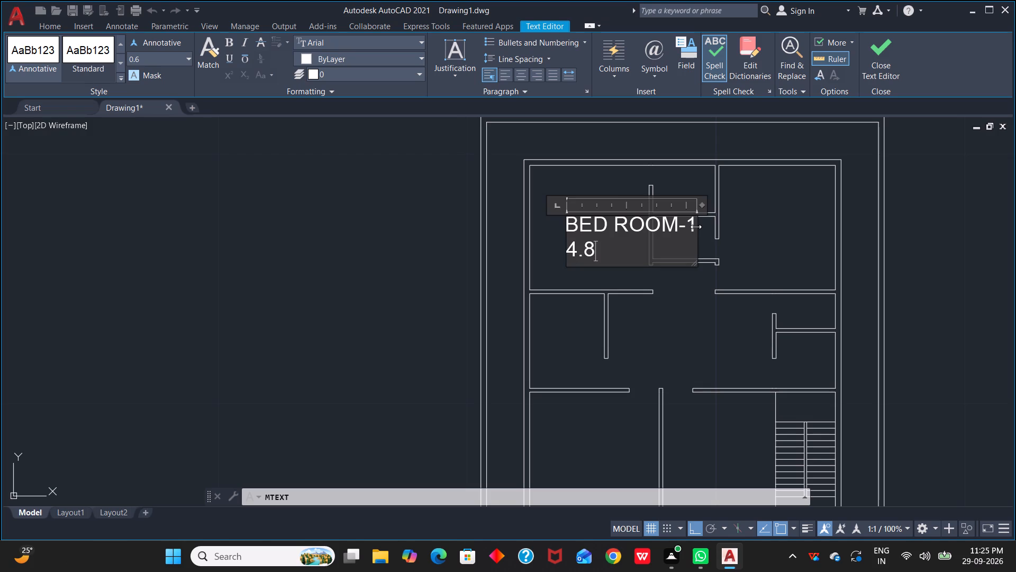
key("shift+x")
key("Left")
key("space")
key("Right")
key("Right")
key("space")
key("5")
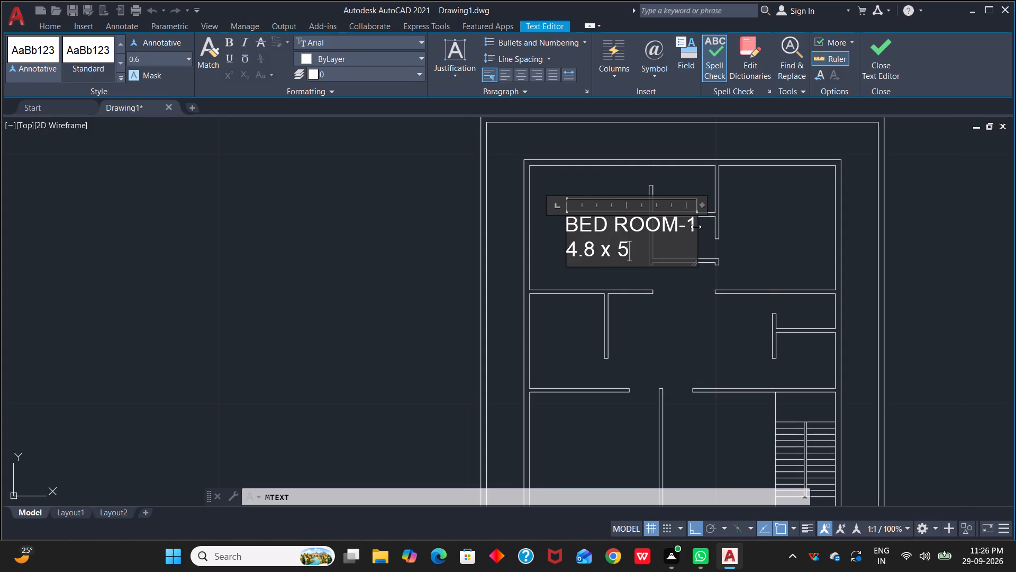
type(".0")
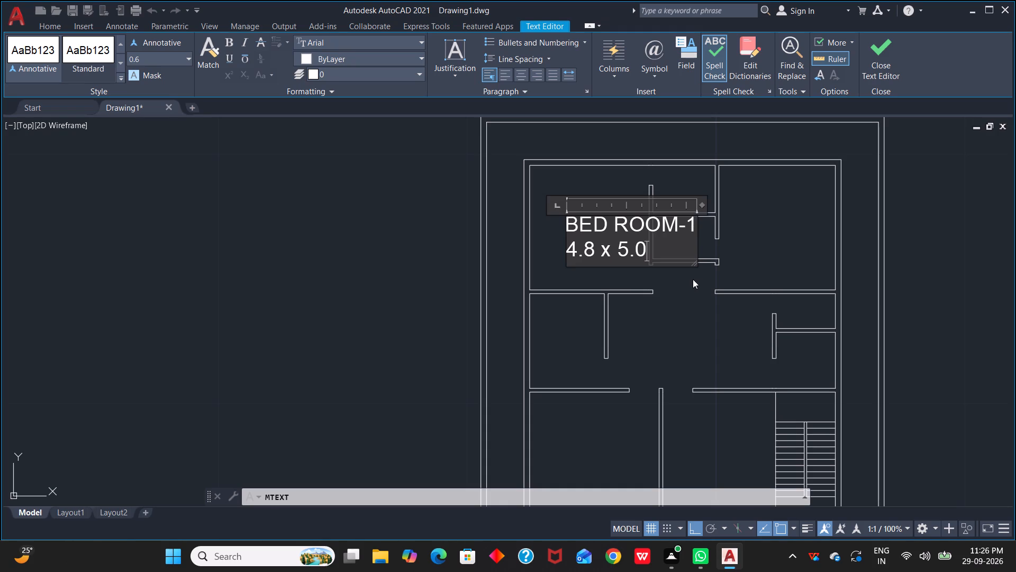
left_click(697, 282)
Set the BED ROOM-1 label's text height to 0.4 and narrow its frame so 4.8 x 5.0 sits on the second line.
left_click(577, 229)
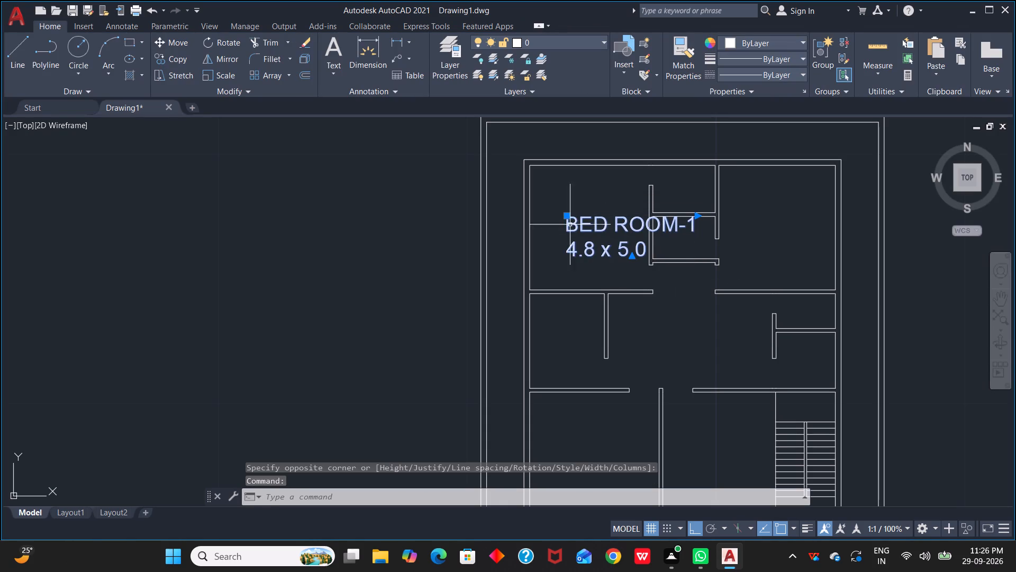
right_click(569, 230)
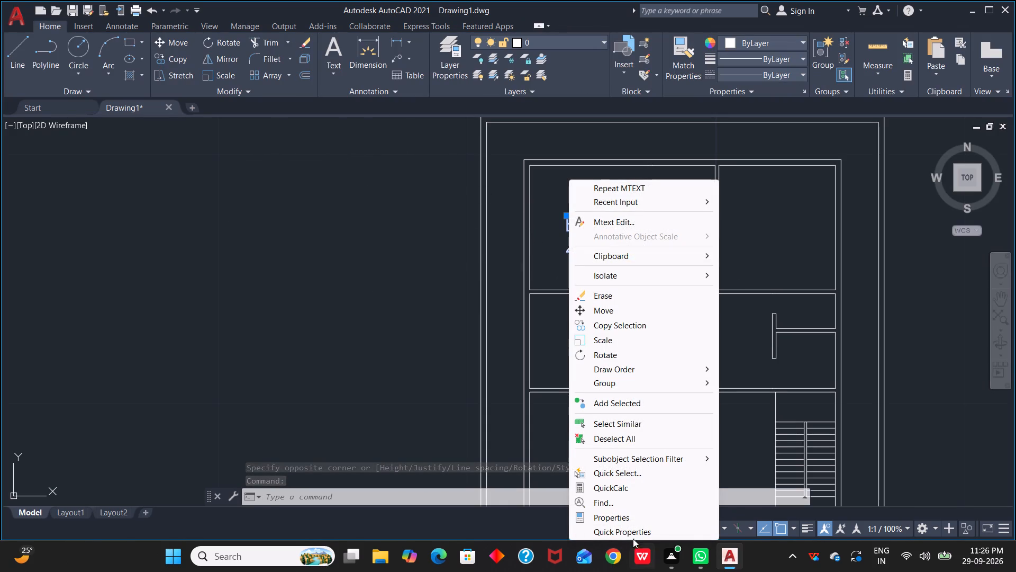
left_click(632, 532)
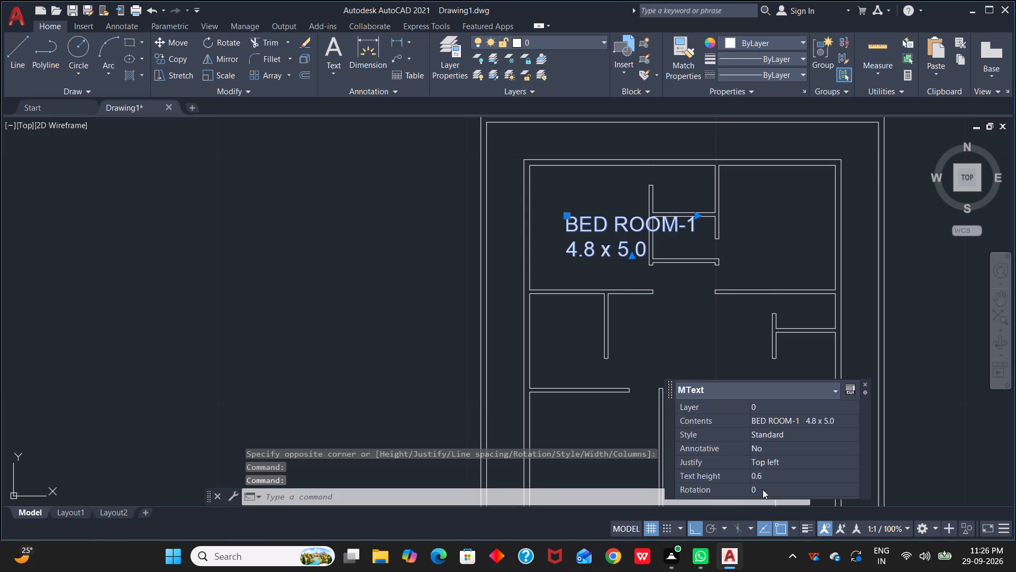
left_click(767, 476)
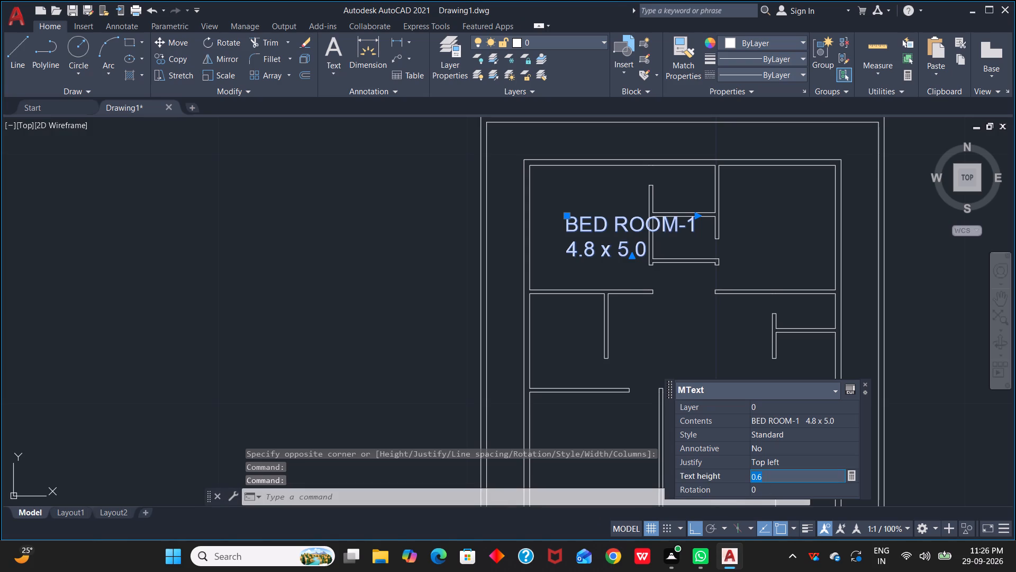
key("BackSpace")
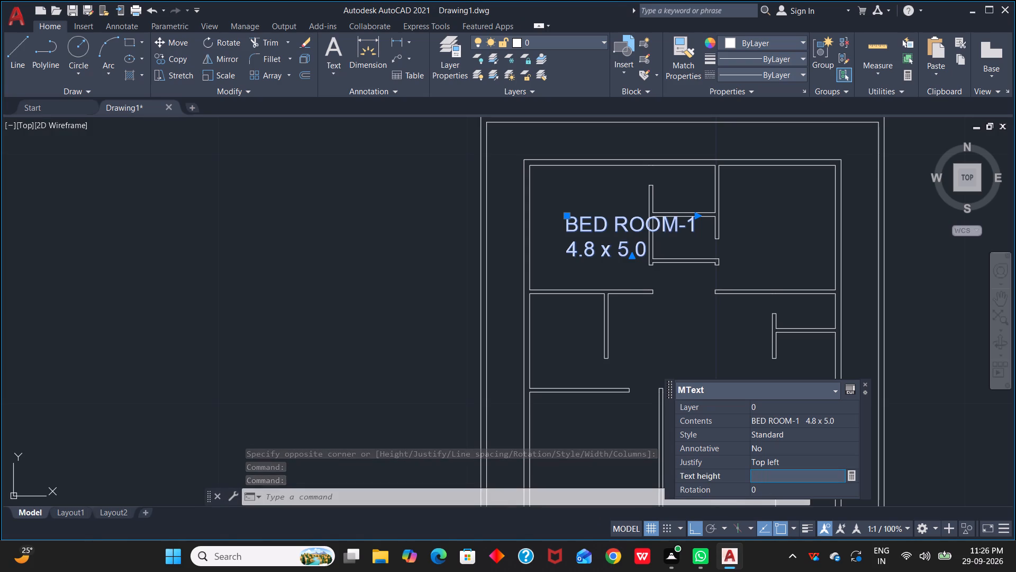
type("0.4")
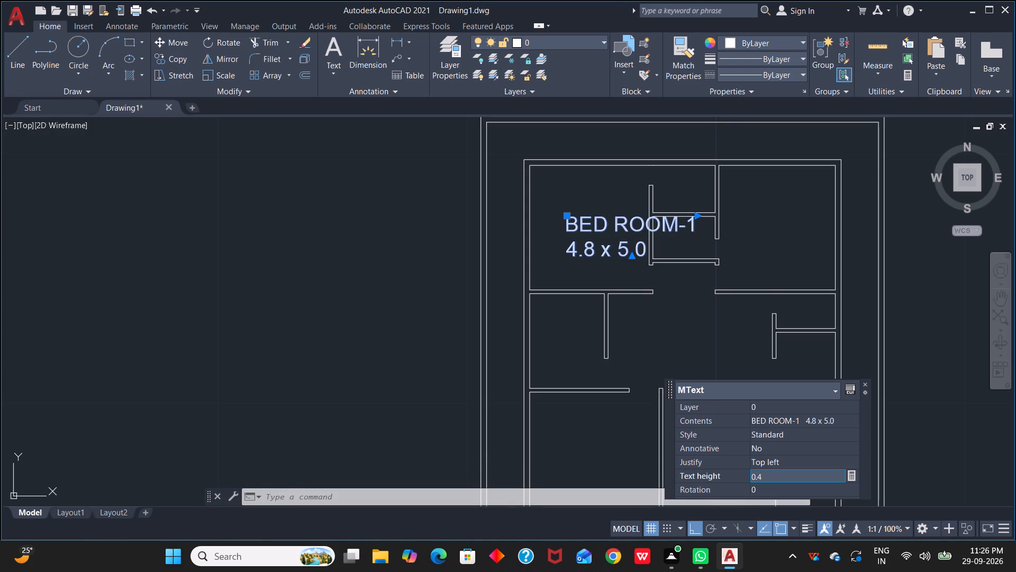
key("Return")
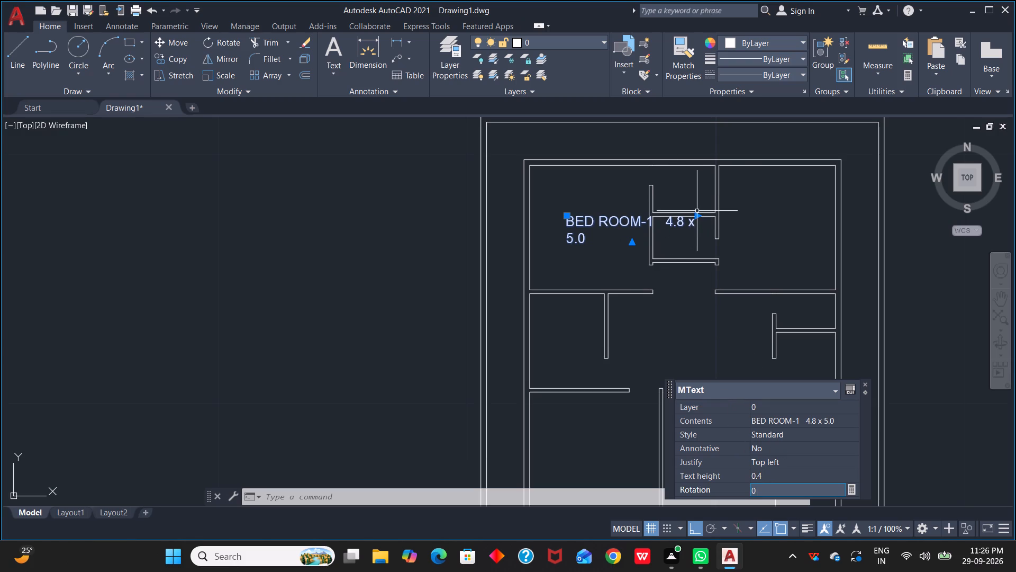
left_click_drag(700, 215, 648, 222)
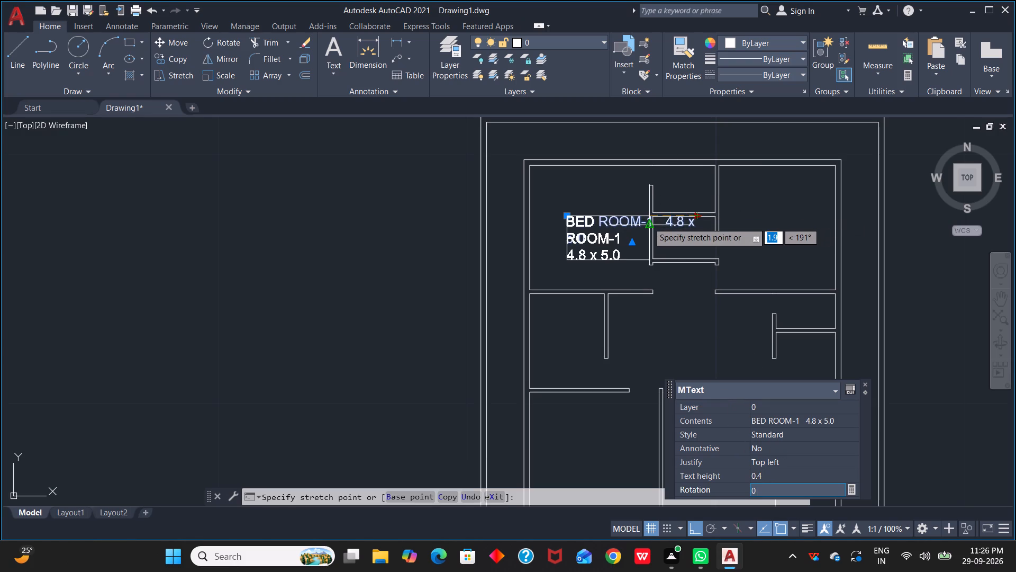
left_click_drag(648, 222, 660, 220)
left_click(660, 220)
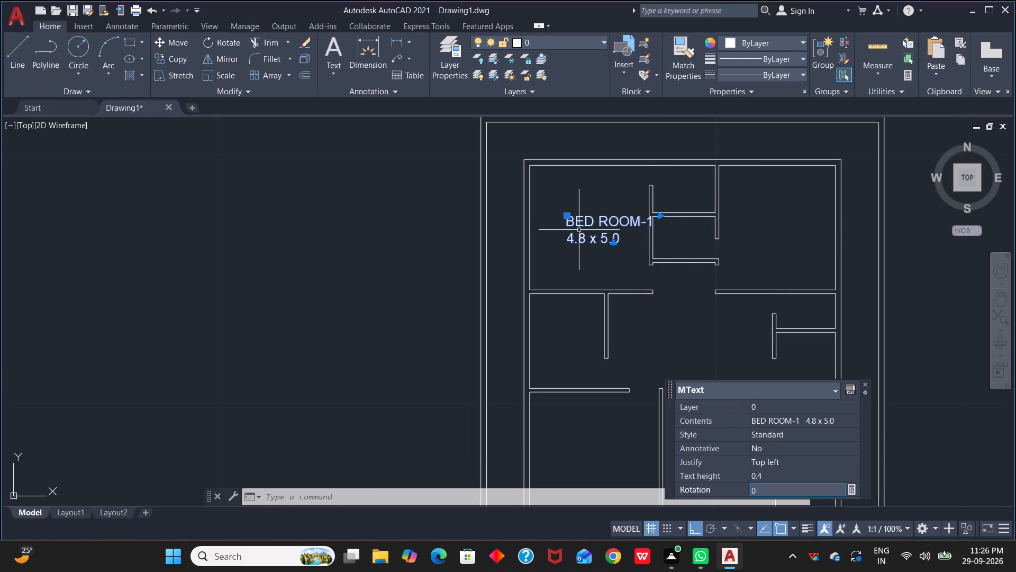
With Ortho off, move the BED ROOM-1 label up and left, closer to the room's upper-left corner and clear of the partition wall.
left_click_drag(568, 218, 546, 190)
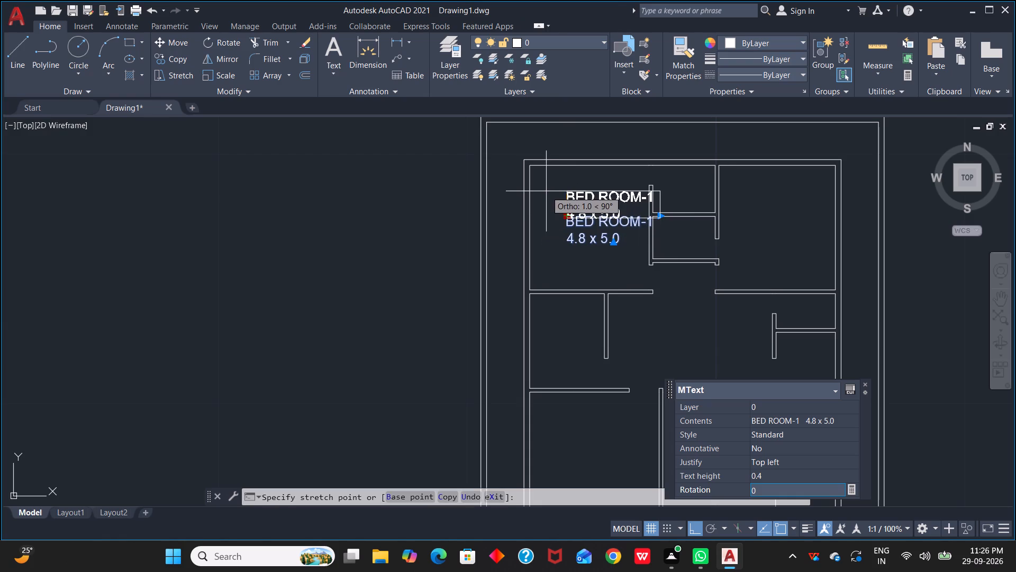
left_click_drag(546, 190, 558, 195)
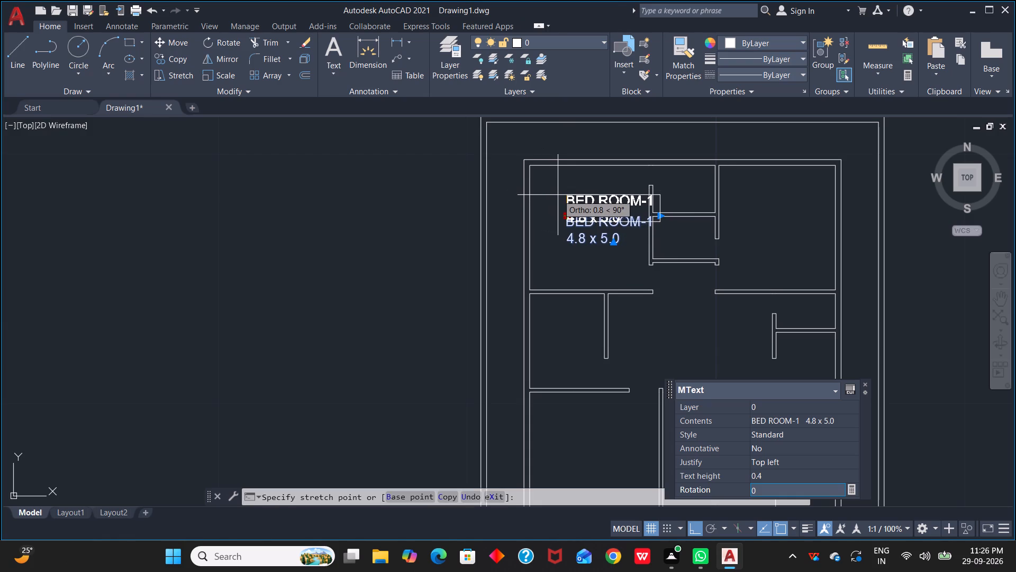
left_click_drag(558, 195, 546, 196)
key("F8")
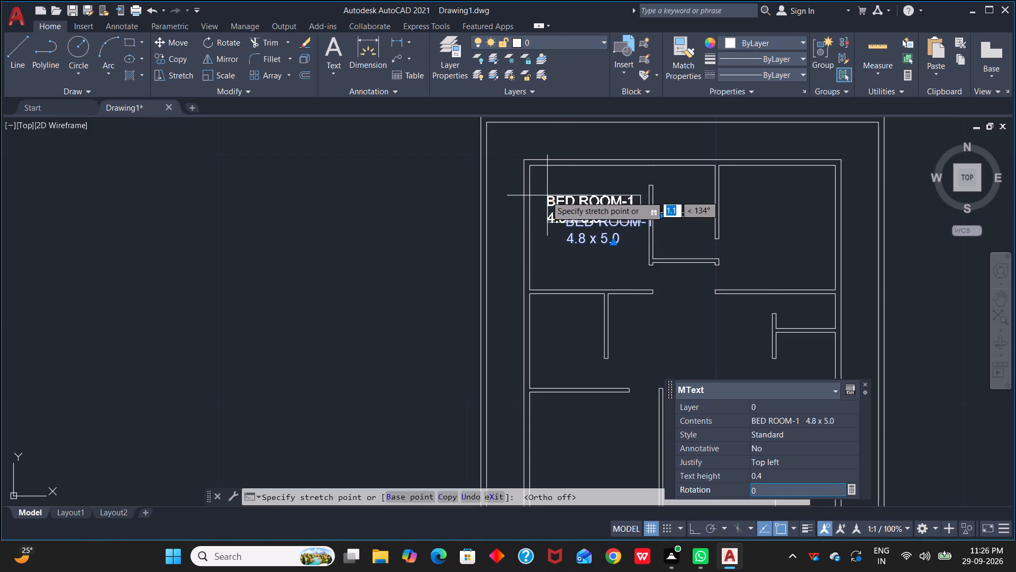
left_click_drag(546, 196, 542, 188)
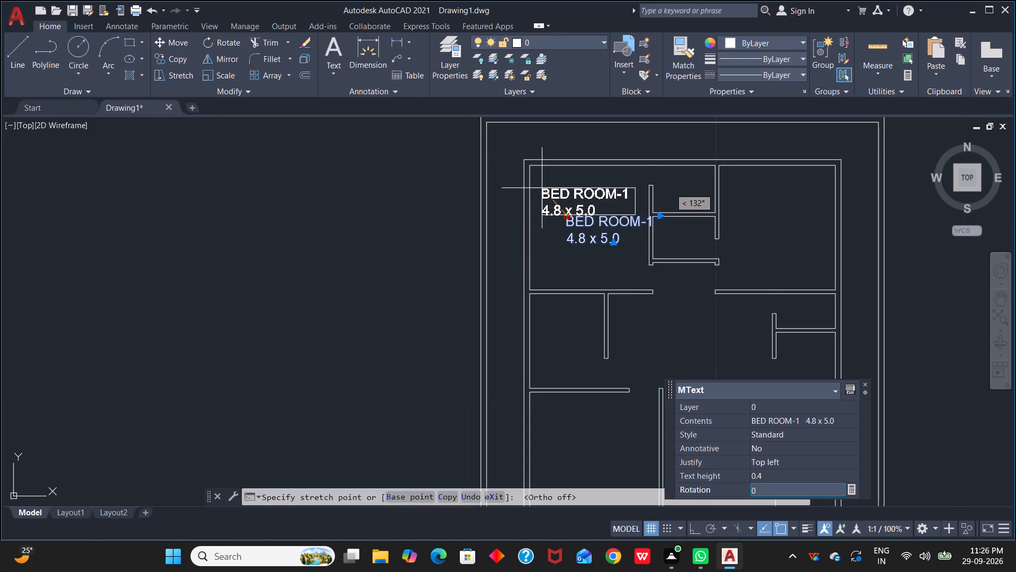
left_click(542, 188)
Set the BED ROOM-1 label's text height to 0.3 and narrow its frame so 4.8 x 5.0 sits on the second line.
left_click(770, 473)
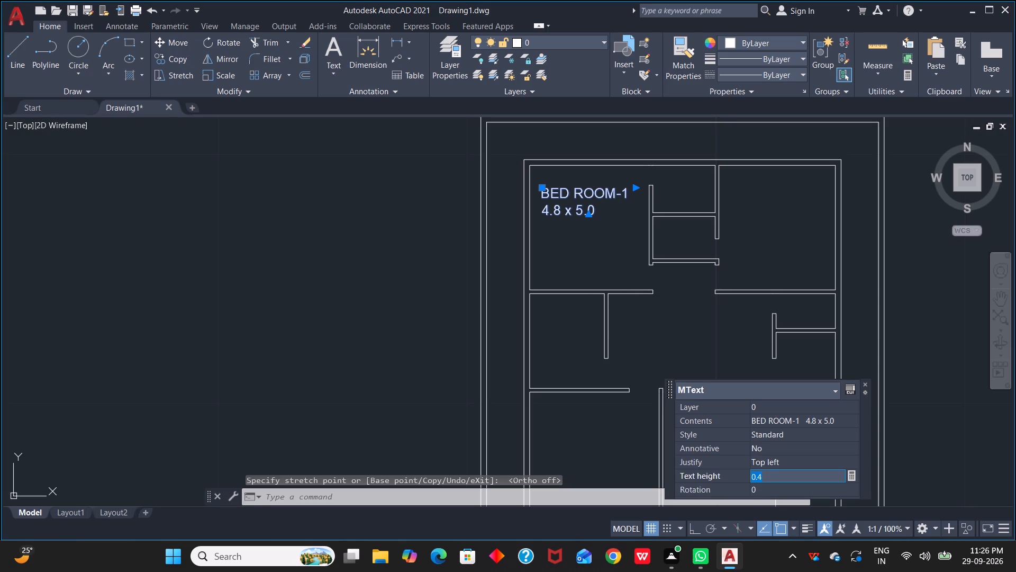
left_click(771, 475)
key("BackSpace")
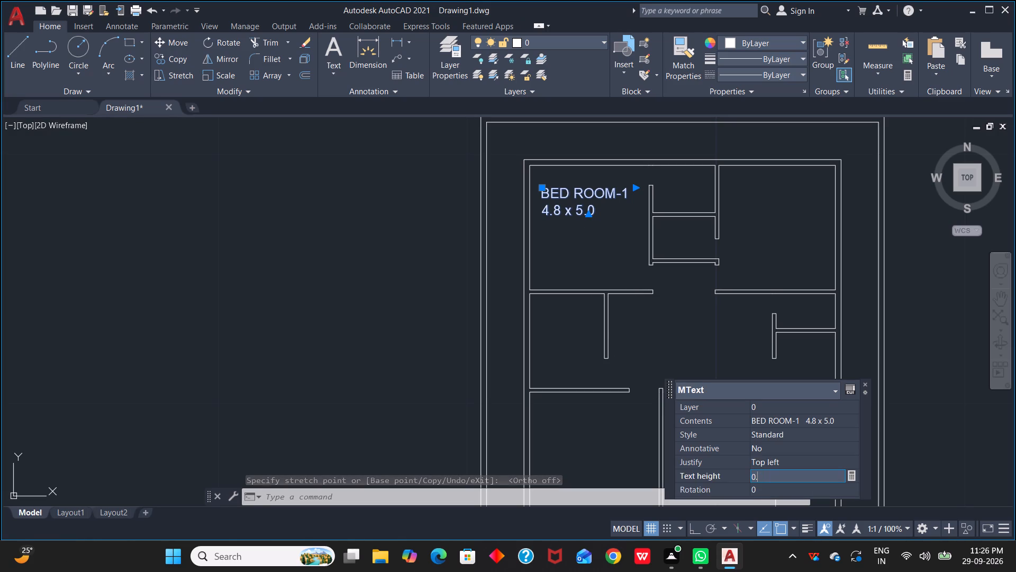
key("3")
key("space")
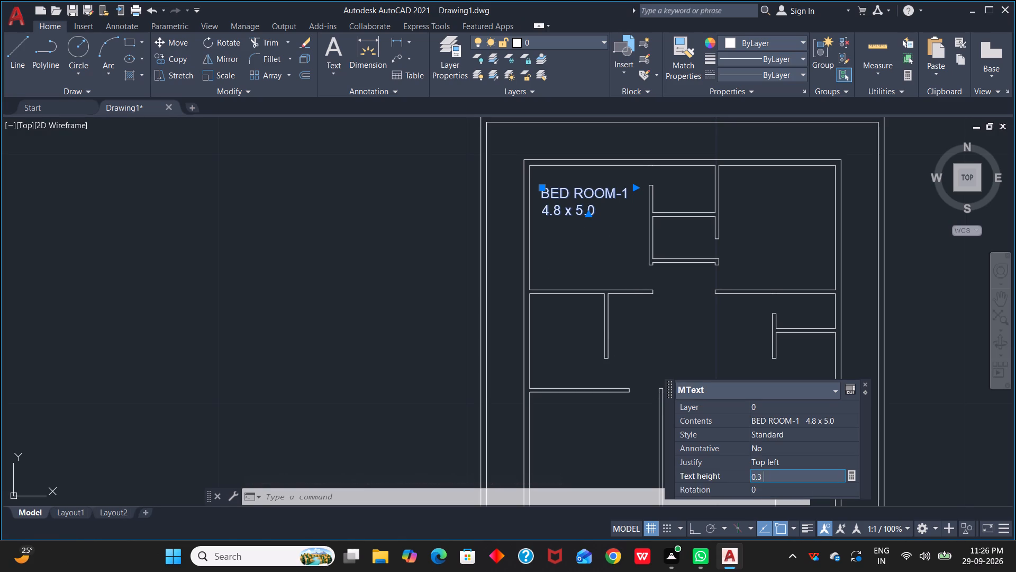
key("BackSpace")
key("Return")
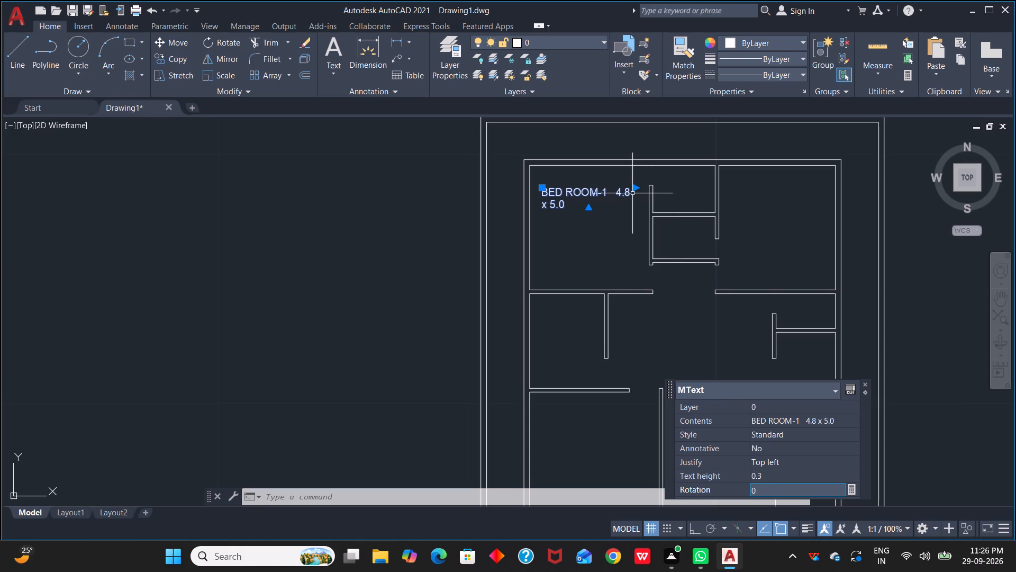
left_click_drag(635, 187, 610, 187)
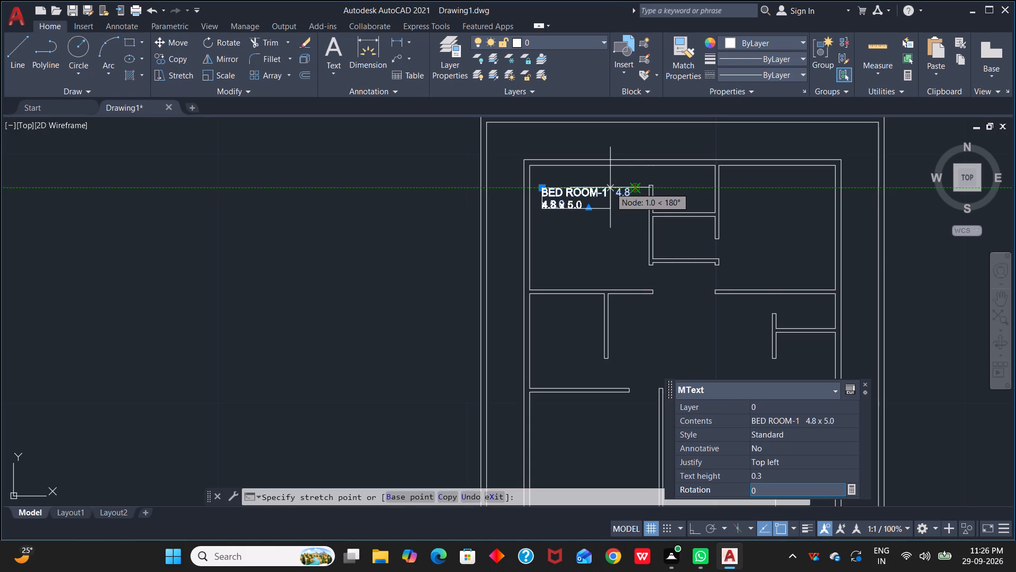
left_click(610, 187)
Copy the BED ROOM-1 label into the two small central rooms, the upper-right room and the passage below the small rooms.
scroll(623, 217, "down", 1)
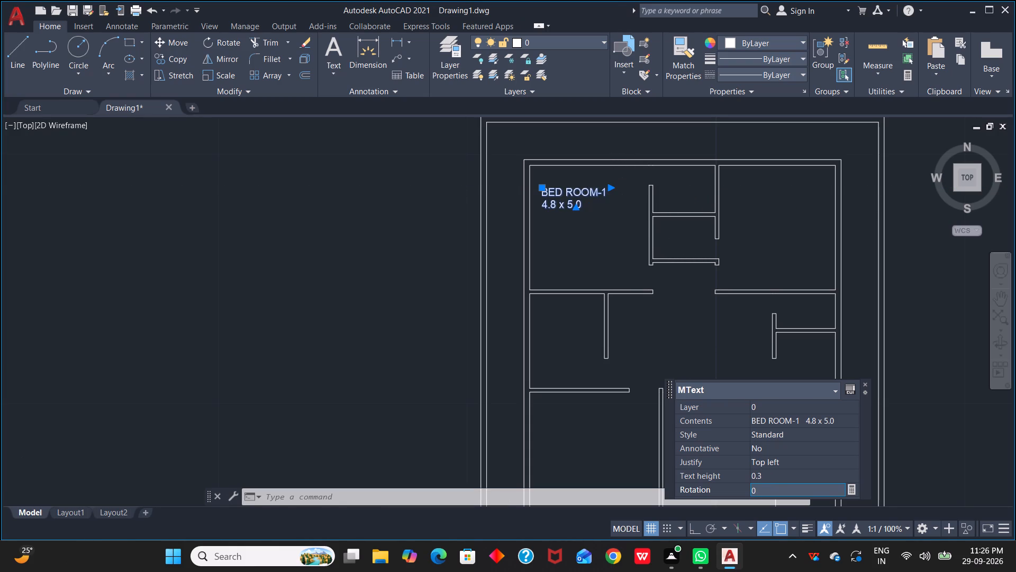
scroll(623, 217, "up", 1)
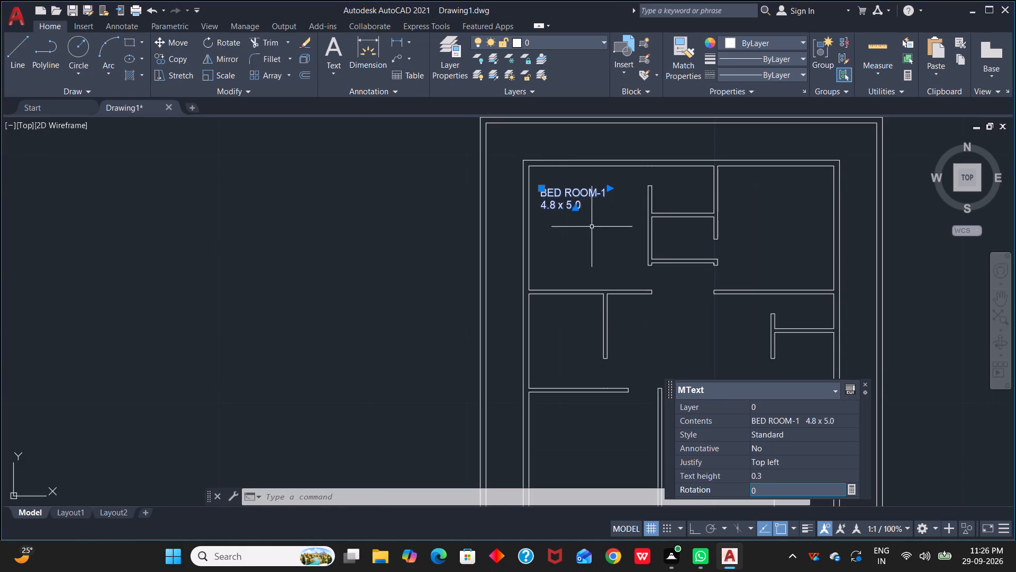
key("c")
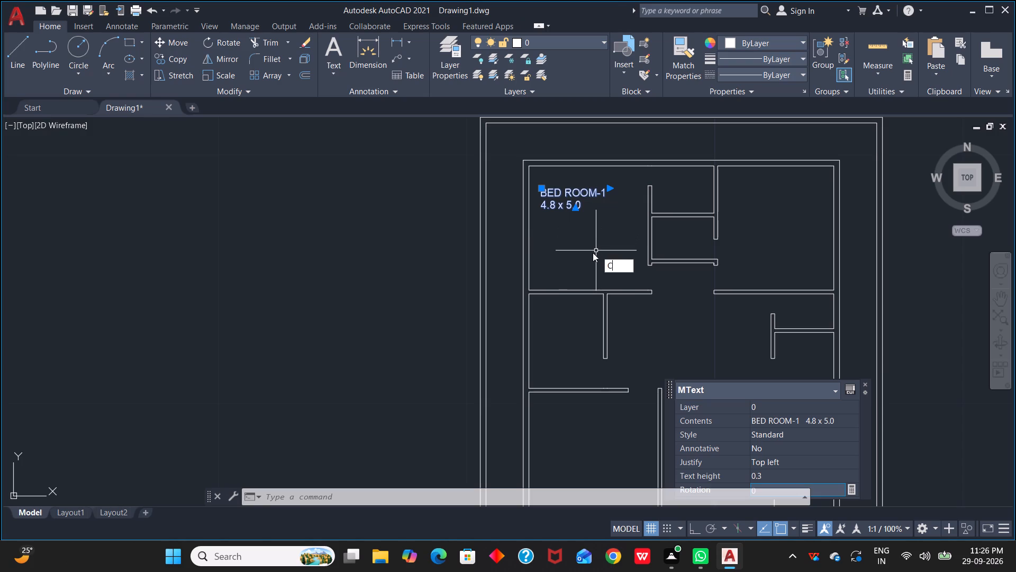
key("o")
key("space")
left_click(538, 191)
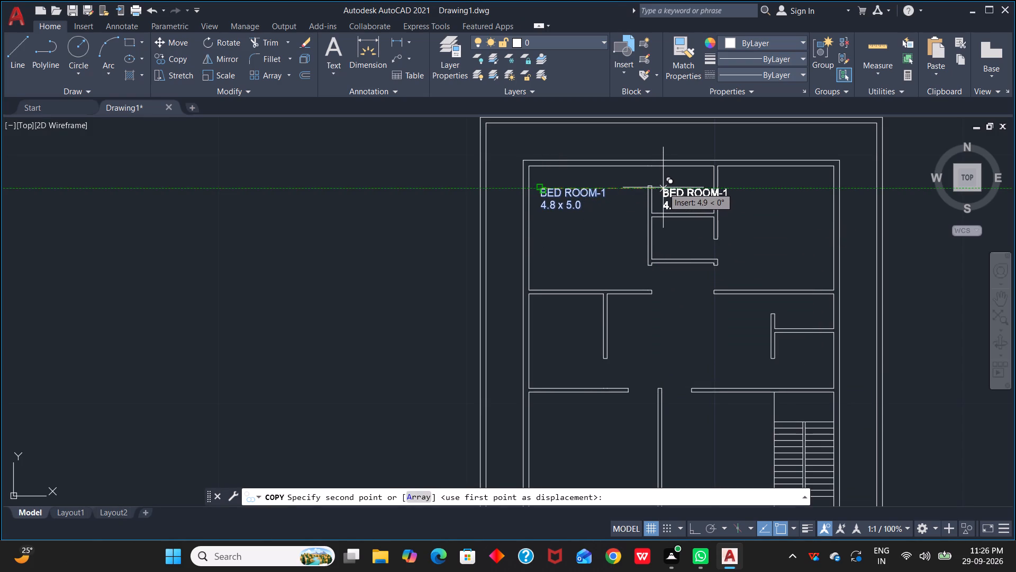
key("F8")
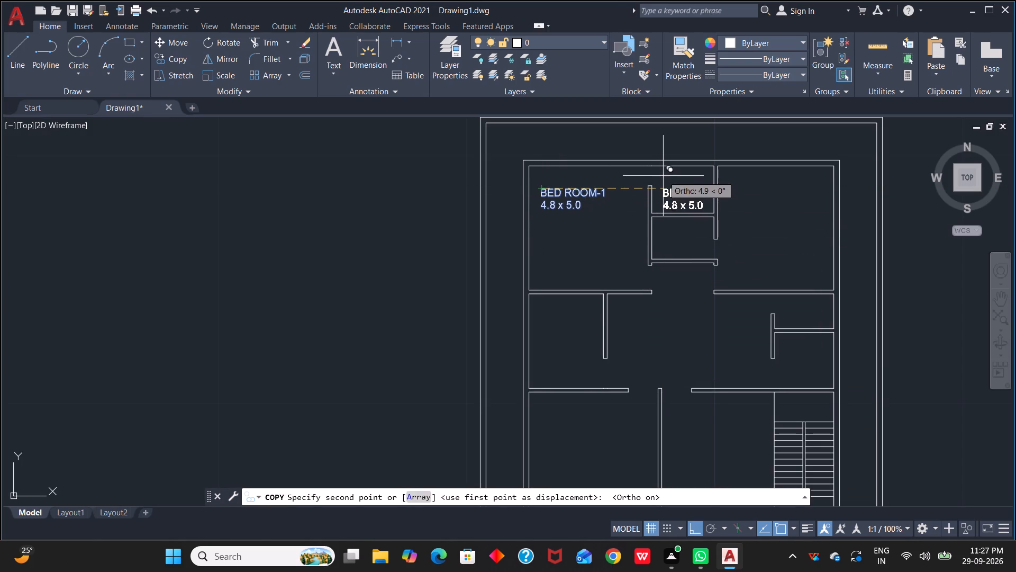
key("F8")
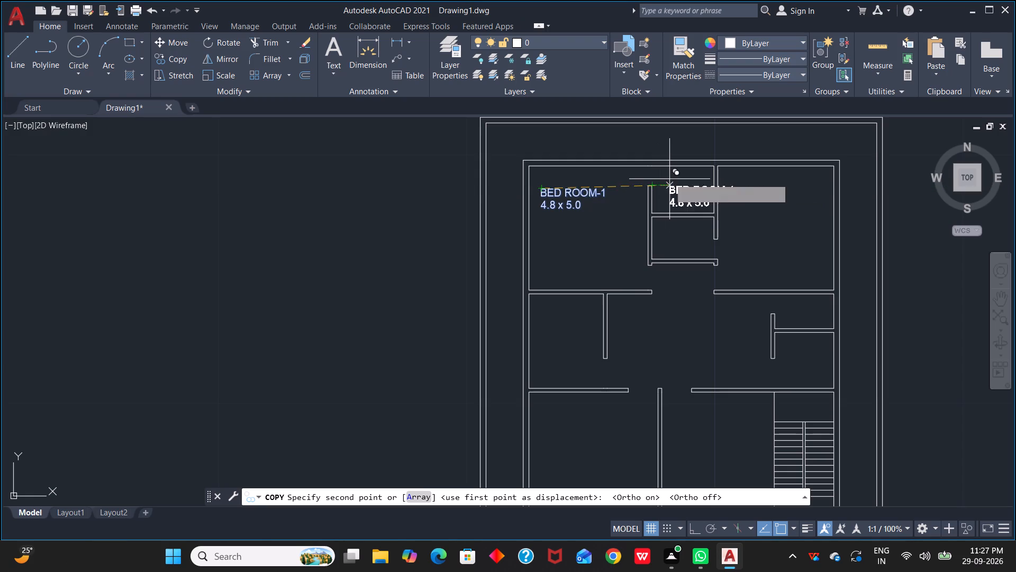
left_click(664, 176)
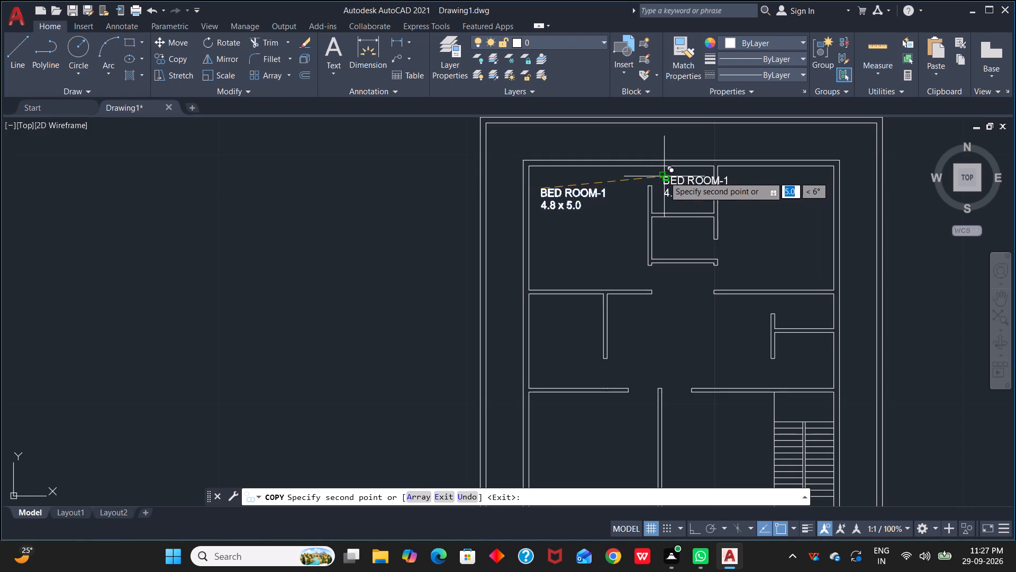
left_click(753, 196)
left_click(677, 235)
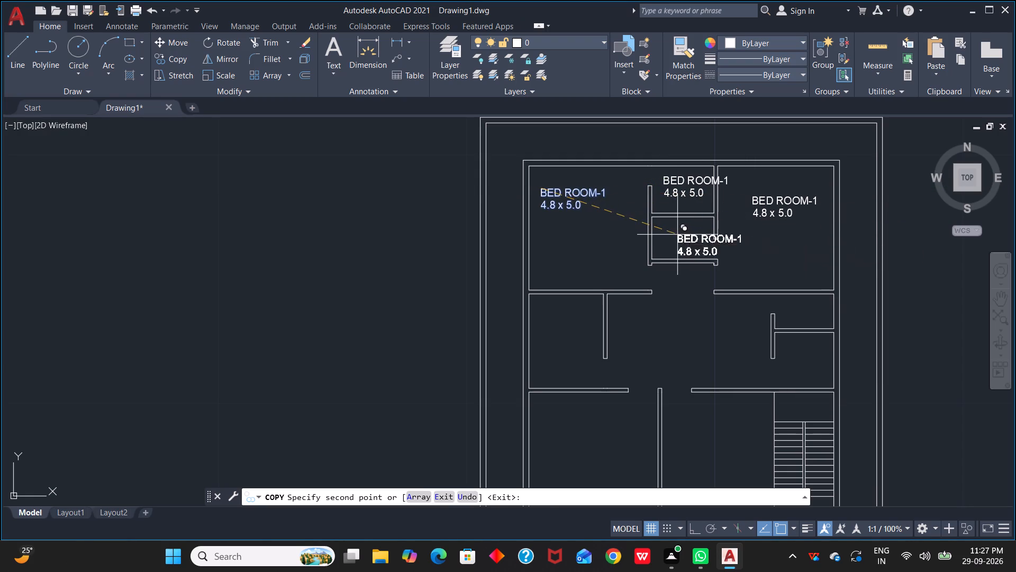
left_click(669, 271)
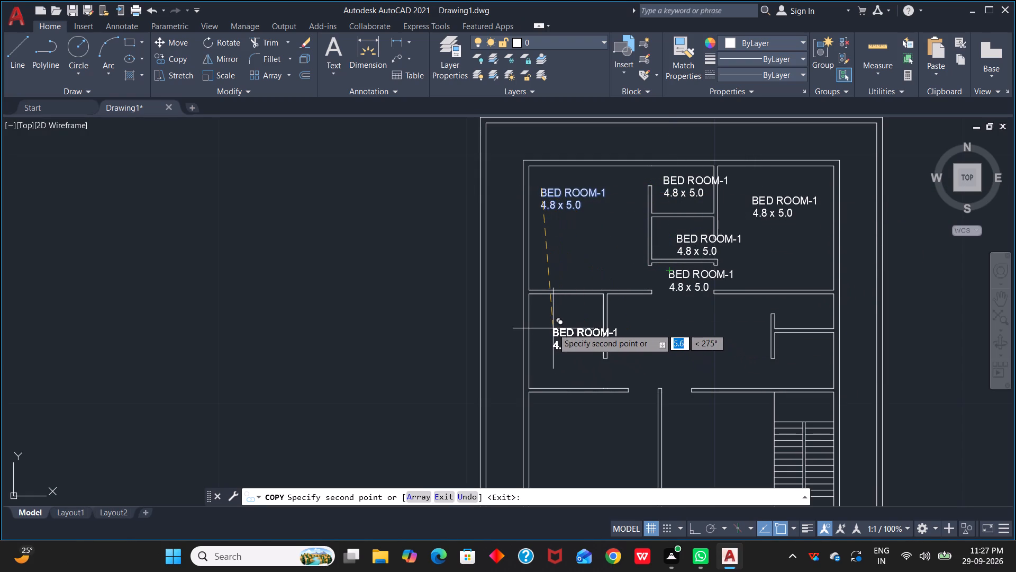
Place further label copies in the middle row: the left room, the central hall and the two small rooms on the right.
left_click(539, 315)
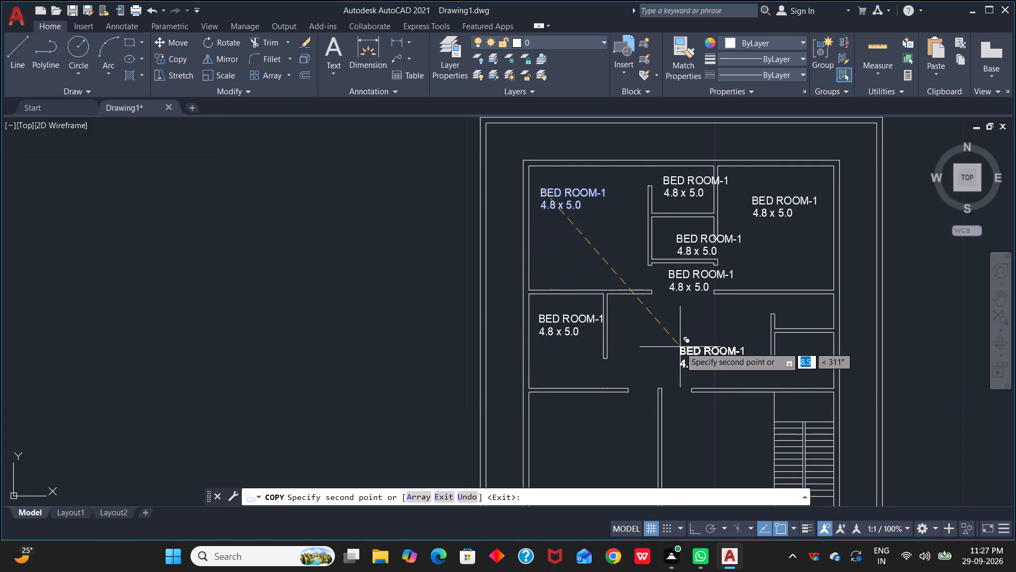
left_click(668, 336)
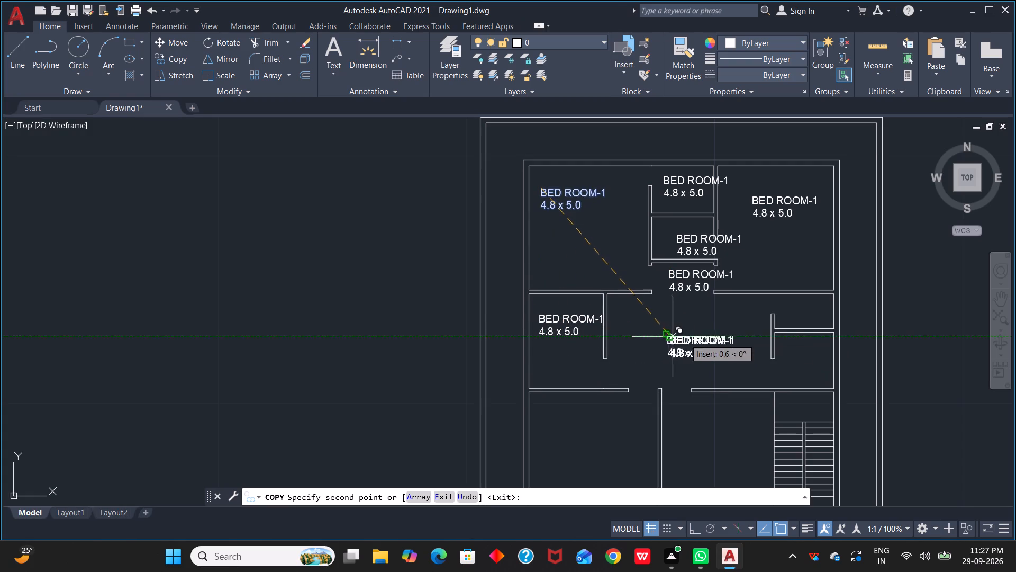
left_click(778, 303)
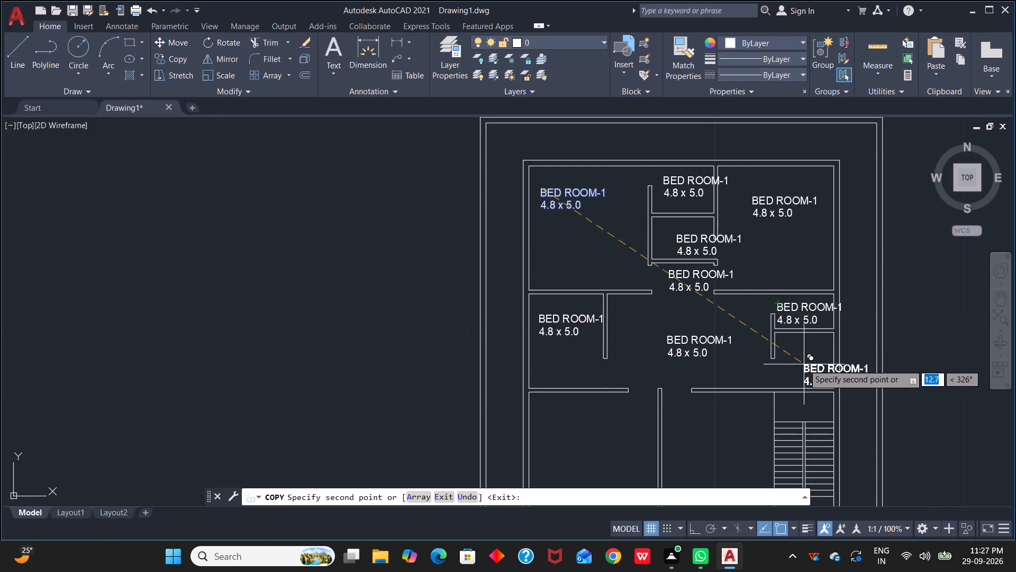
left_click(783, 352)
Place the remaining label copies in the lower row: the left room, the room beside the staircase, and the staircase's upper and lower landings.
scroll(658, 330, "down", 2)
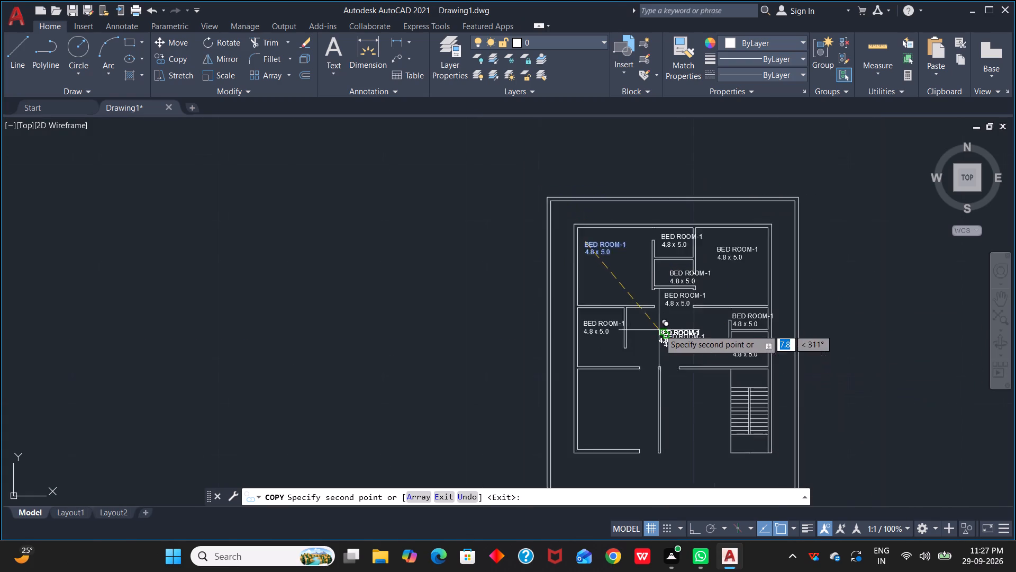
middle_click_drag(660, 343, 697, 250)
scroll(679, 276, "up", 1)
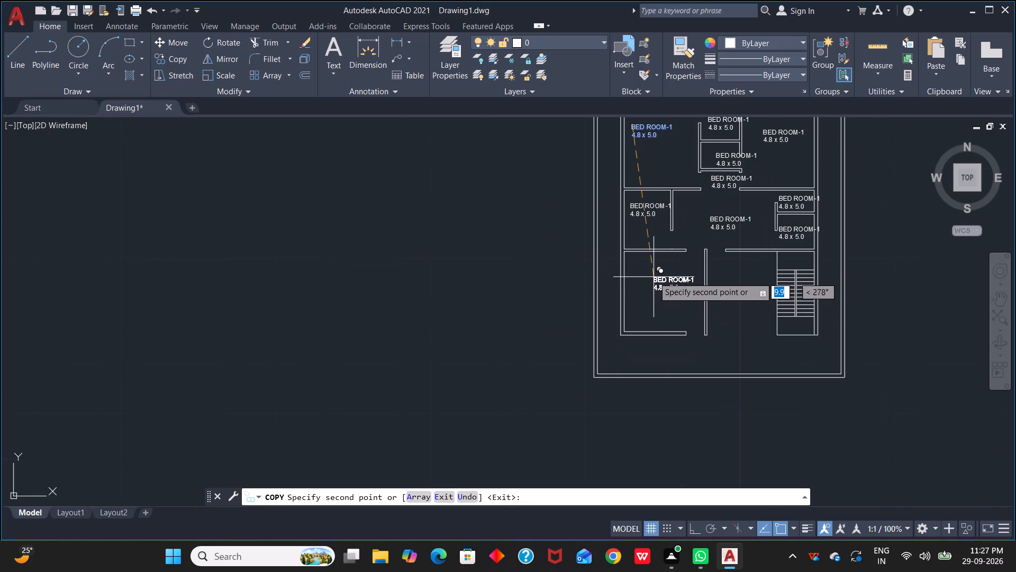
left_click(654, 277)
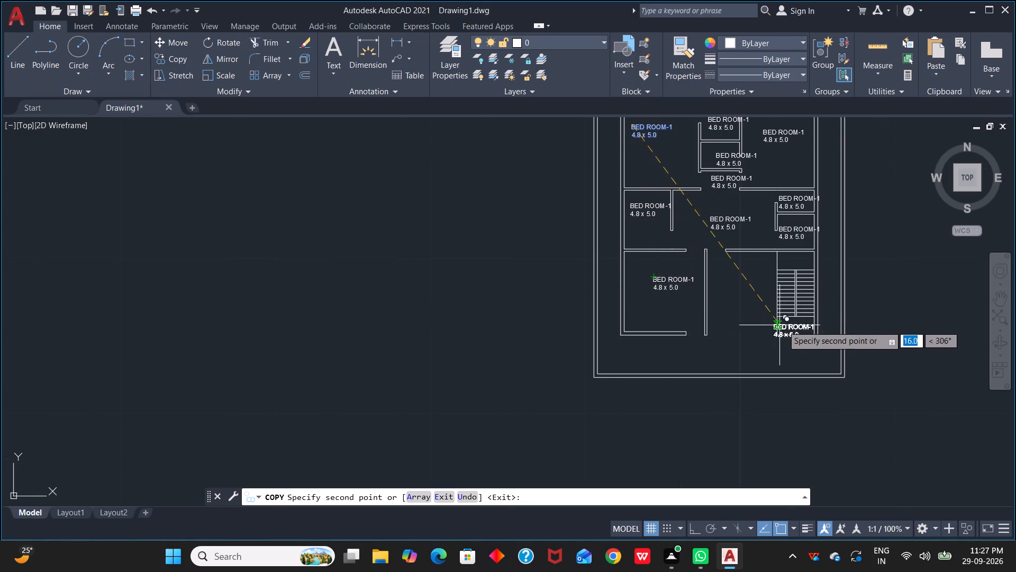
left_click(733, 285)
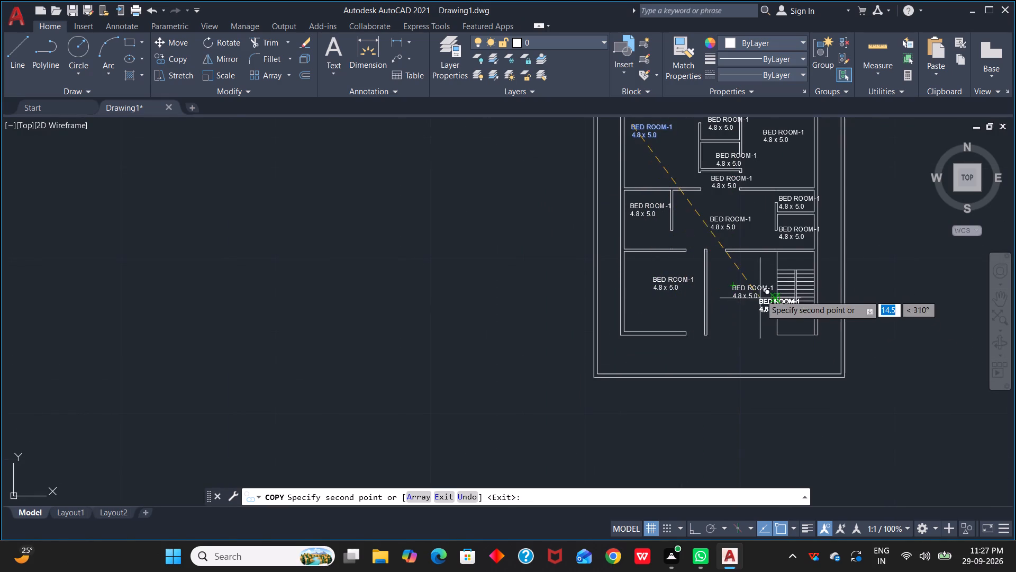
left_click(778, 256)
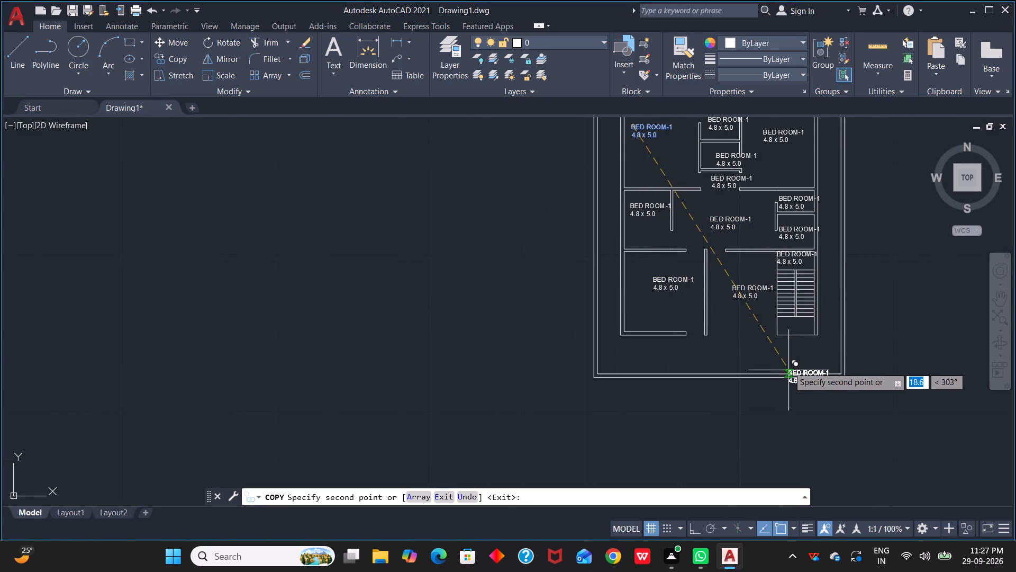
left_click(781, 325)
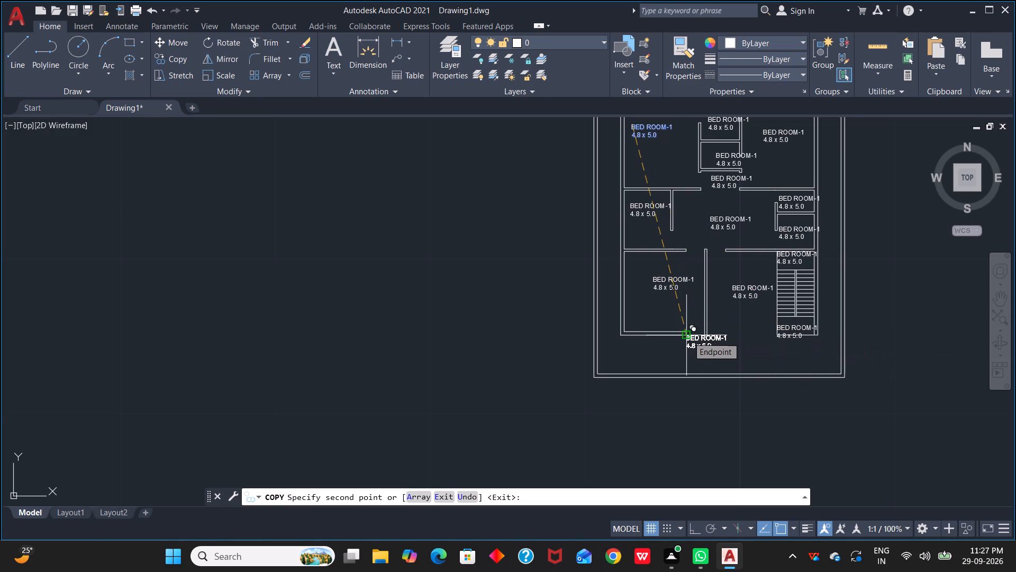
key("Escape")
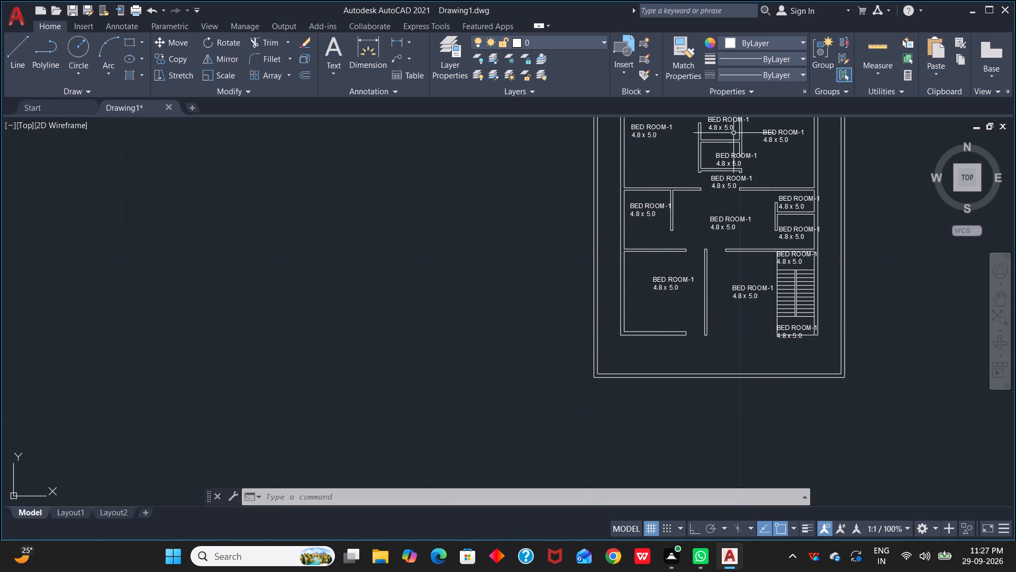
Edit the upper-right room's label to read BED ROOM-2 with the size 4.7 x 5.0.
scroll(739, 140, "down", 1)
scroll(756, 138, "up", 2)
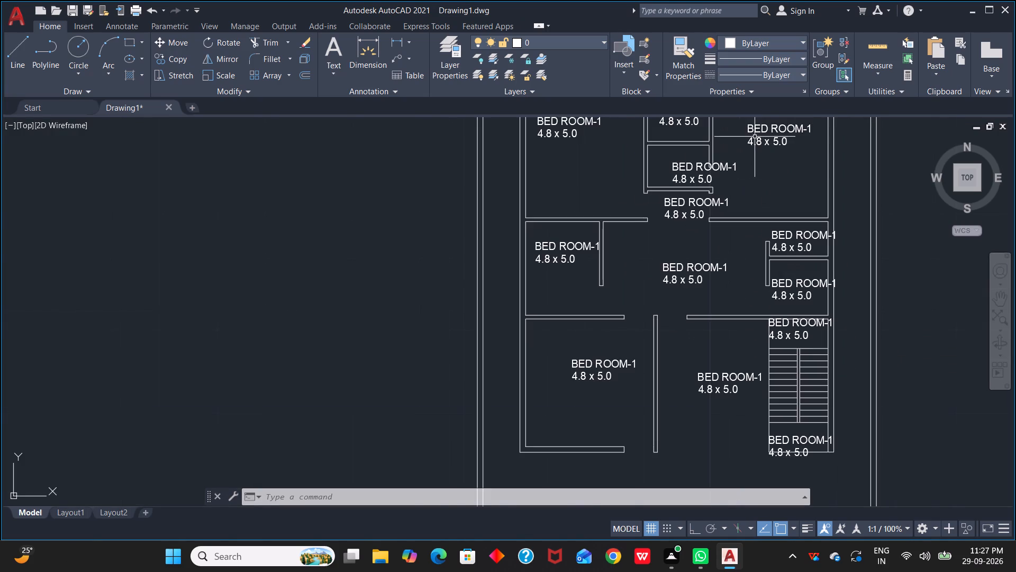
middle_click_drag(754, 137, 711, 245)
left_click(722, 238)
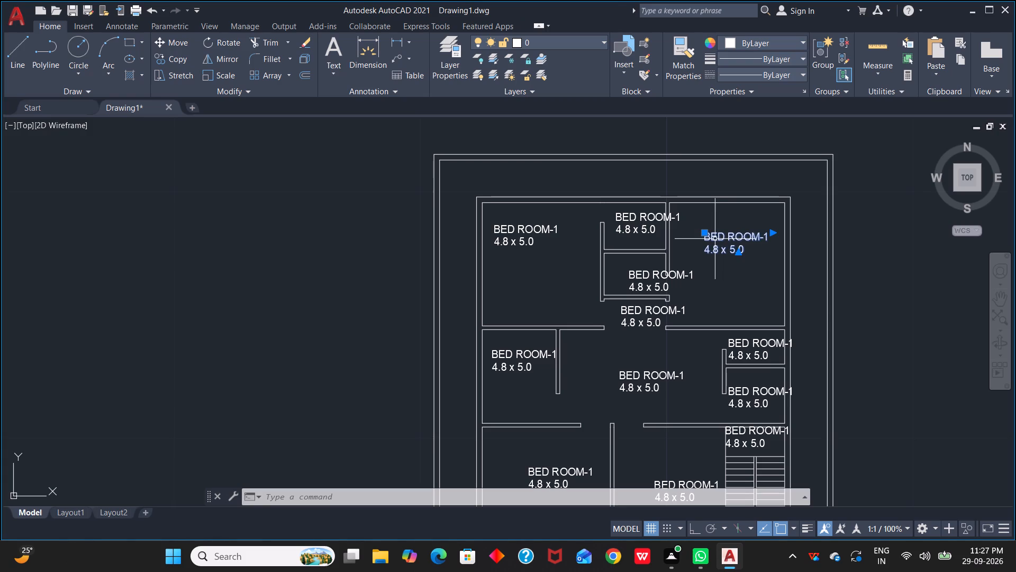
right_click(714, 239)
left_click(744, 220)
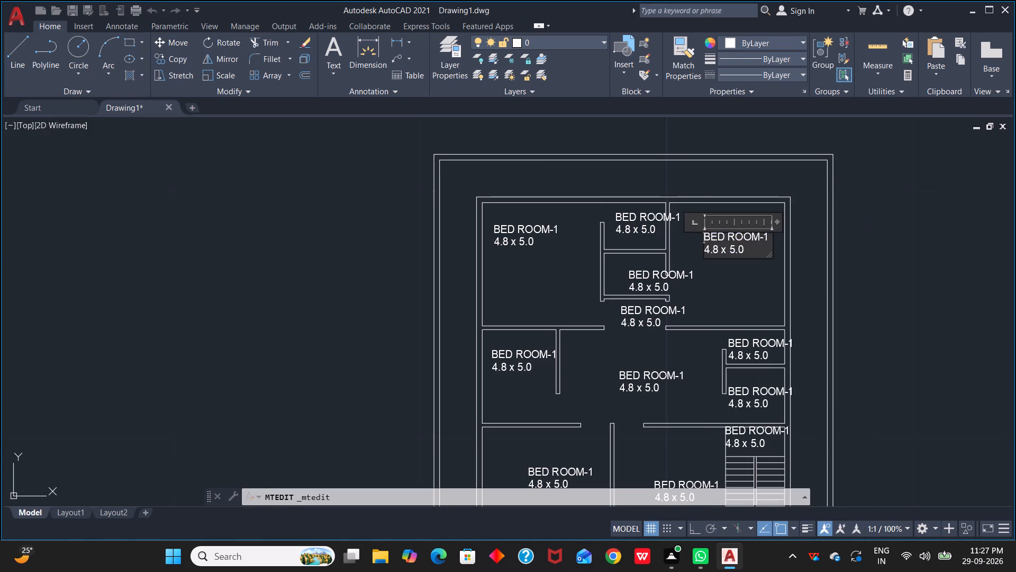
left_click(769, 238)
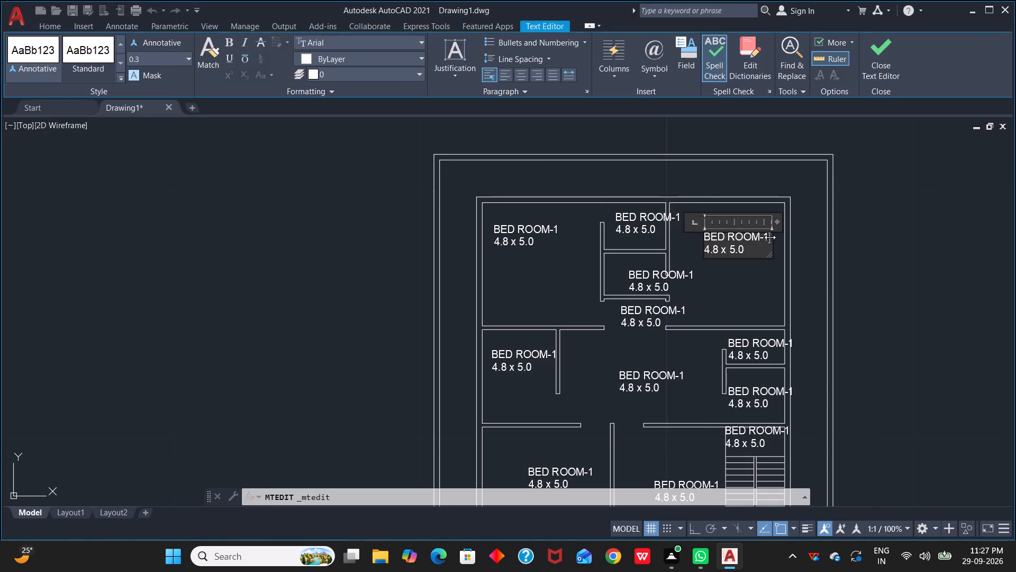
key("BackSpace")
key("2")
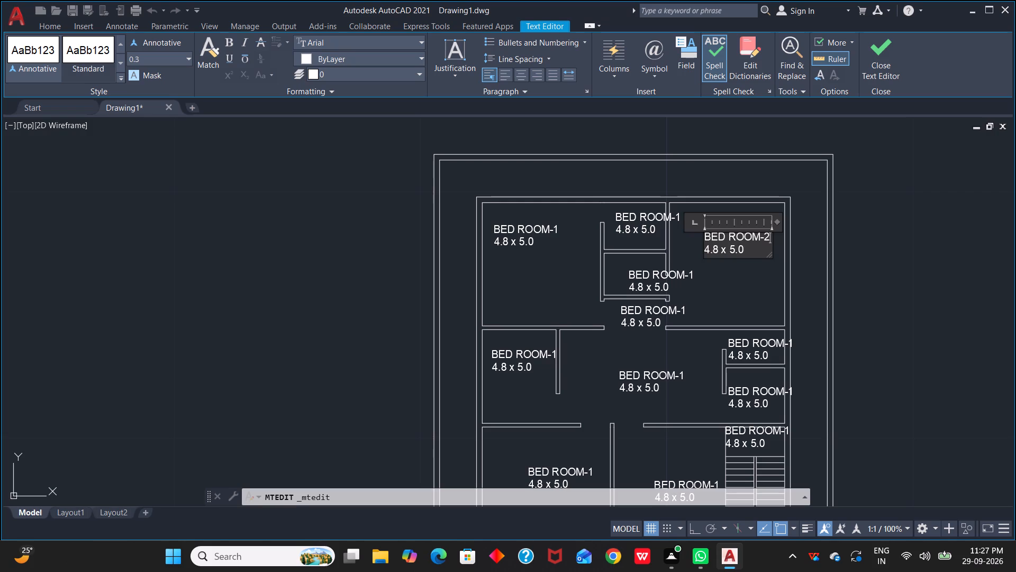
key("Down")
key("Left")
key("Left")
key("Left")
key("Left")
key("Left")
key("Left")
key("BackSpace")
key("7")
left_click(754, 279)
Replace the upper small central room's label text with TOILET-1 2.5X1.7 and narrow its frame to a width of about 1.8.
left_click(651, 216)
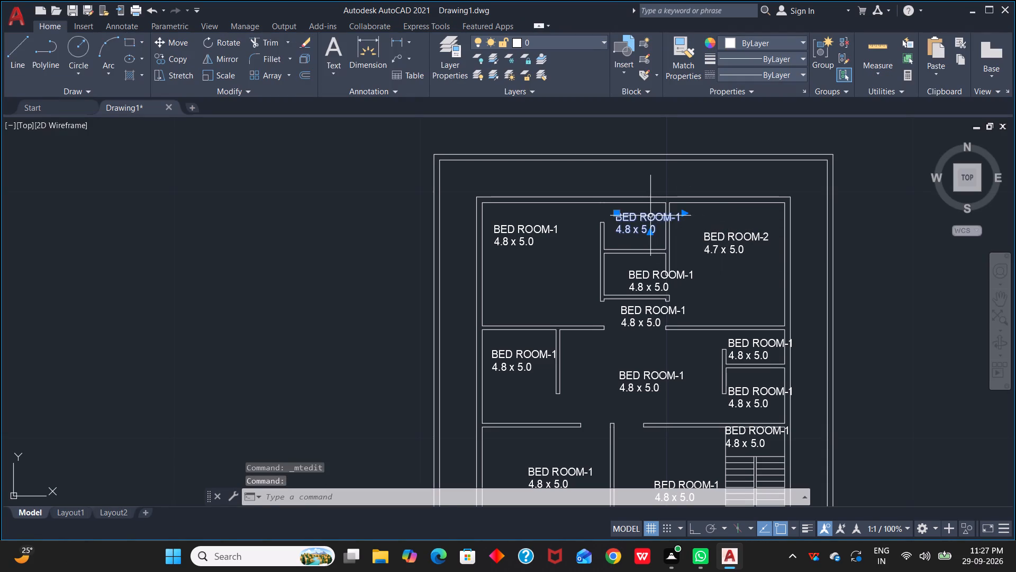
right_click(650, 216)
left_click(687, 185)
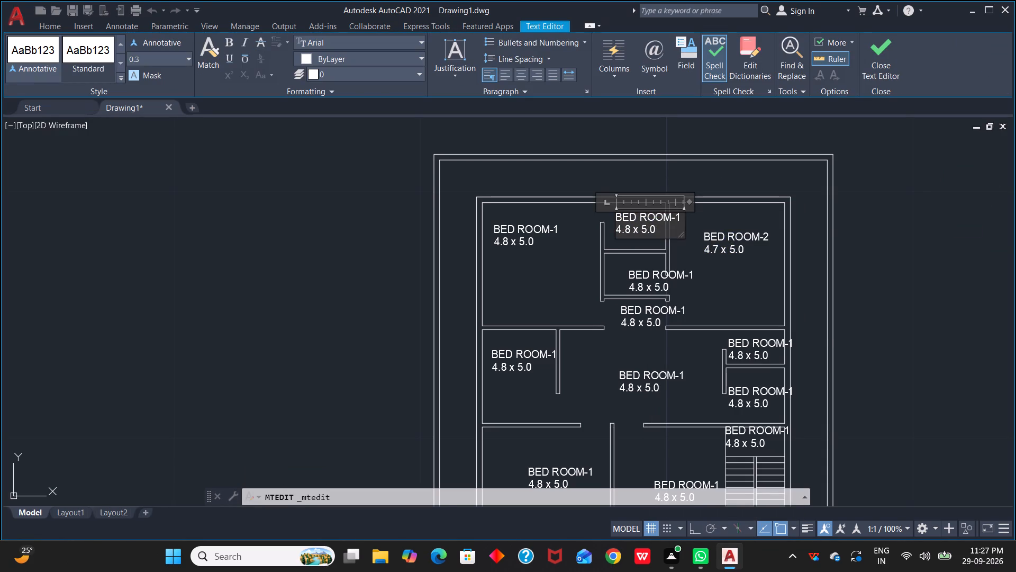
left_click_drag(657, 229, 609, 217)
key("BackSpace")
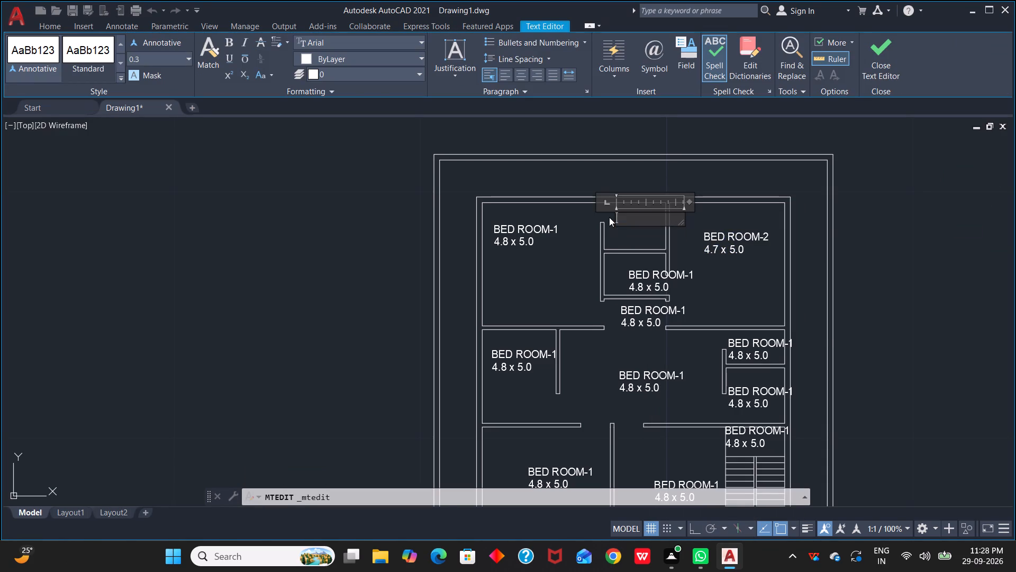
type("TOILET")
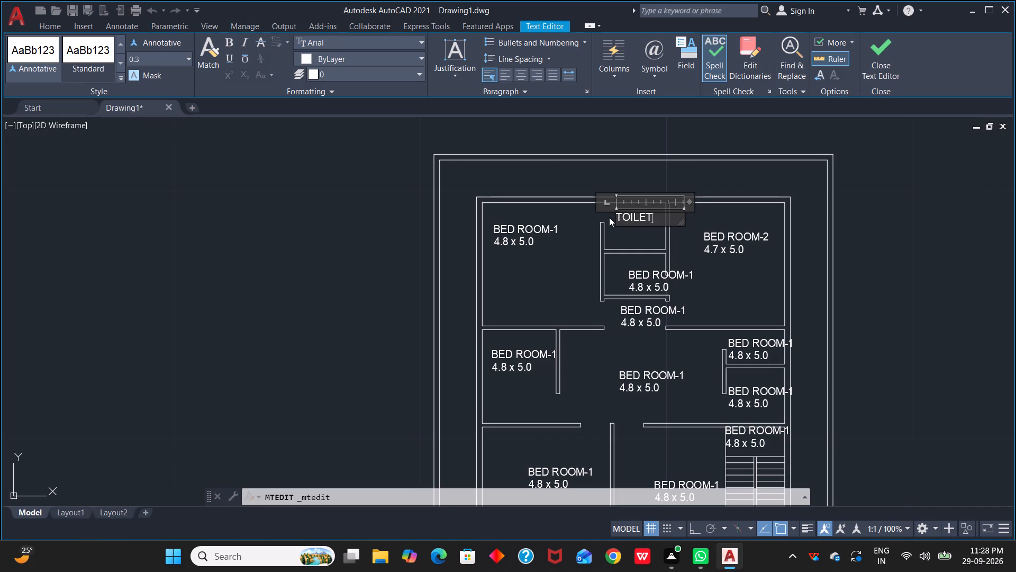
key("minus")
key("1")
key("space")
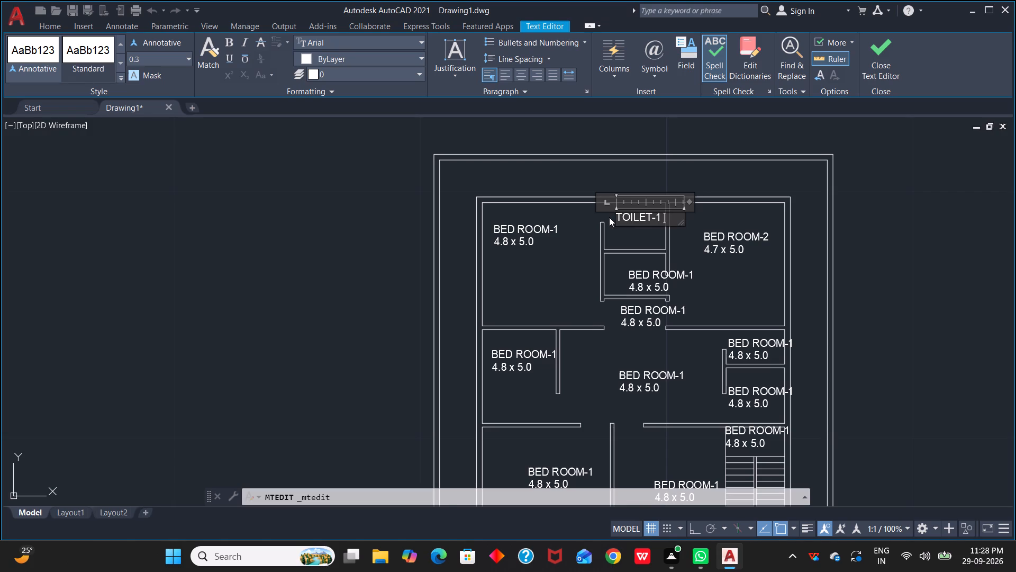
type("2.5")
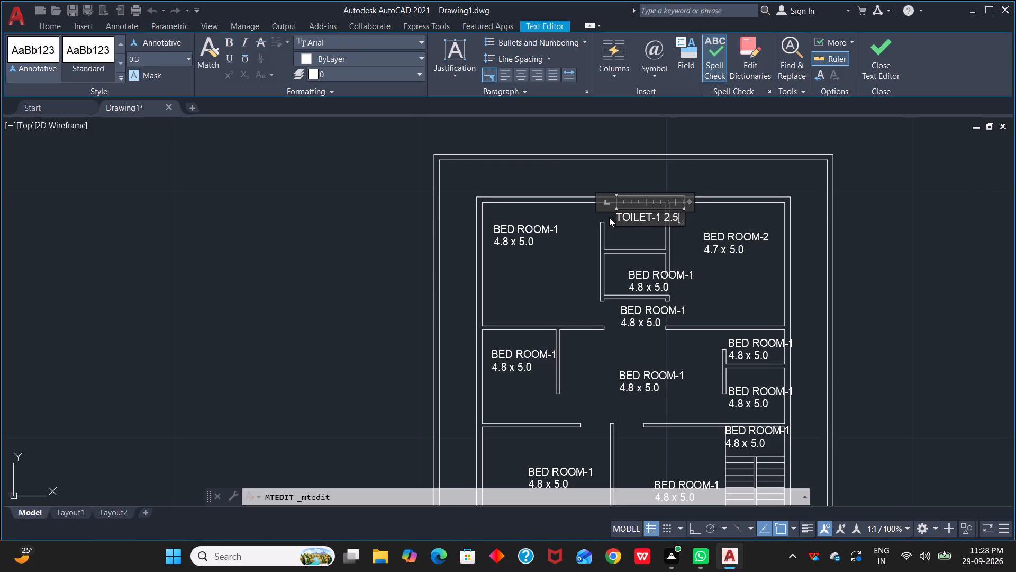
key("x")
type("1.7")
left_click_drag(686, 200, 663, 199)
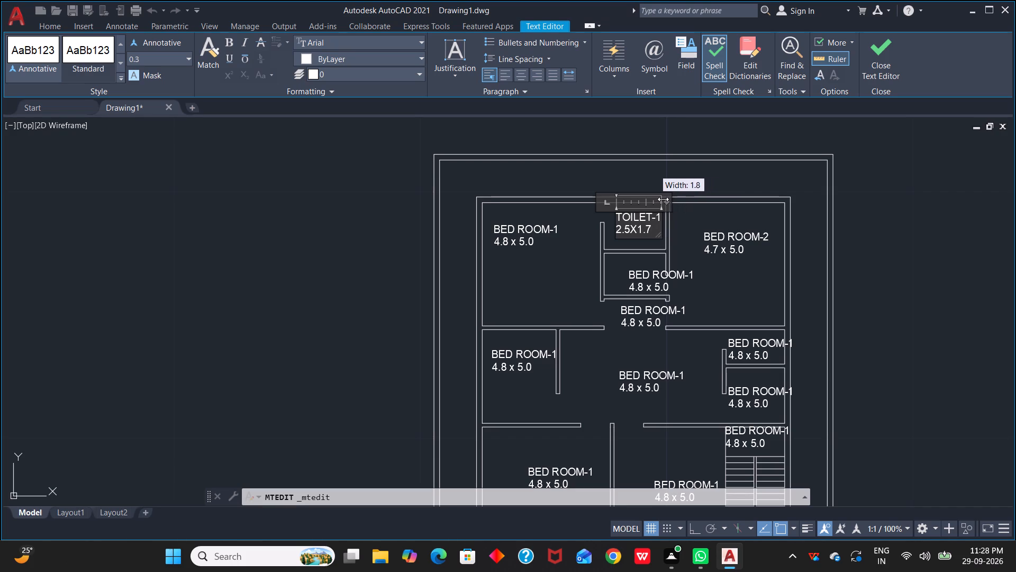
left_click_drag(663, 199, 663, 199)
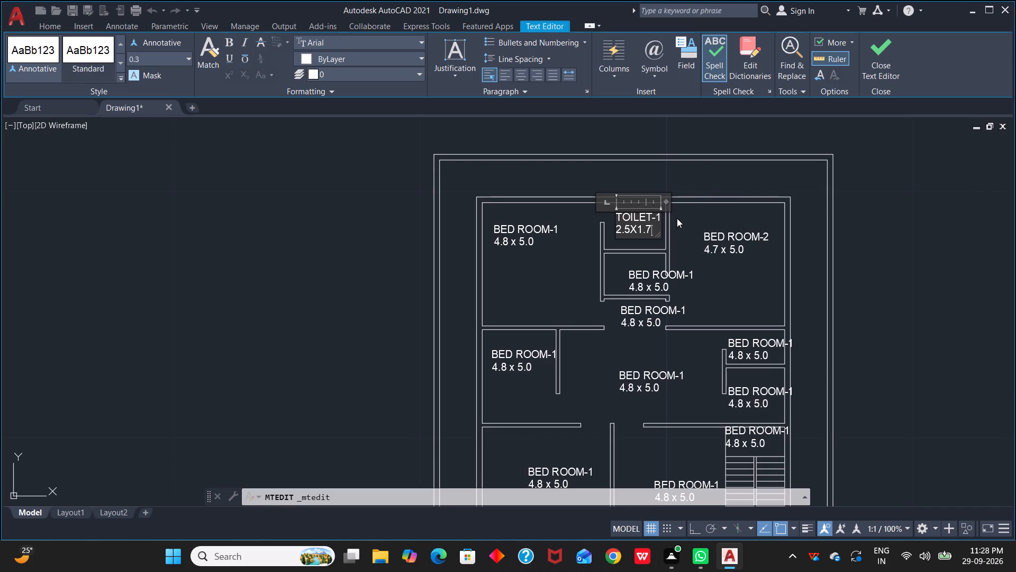
left_click(676, 220)
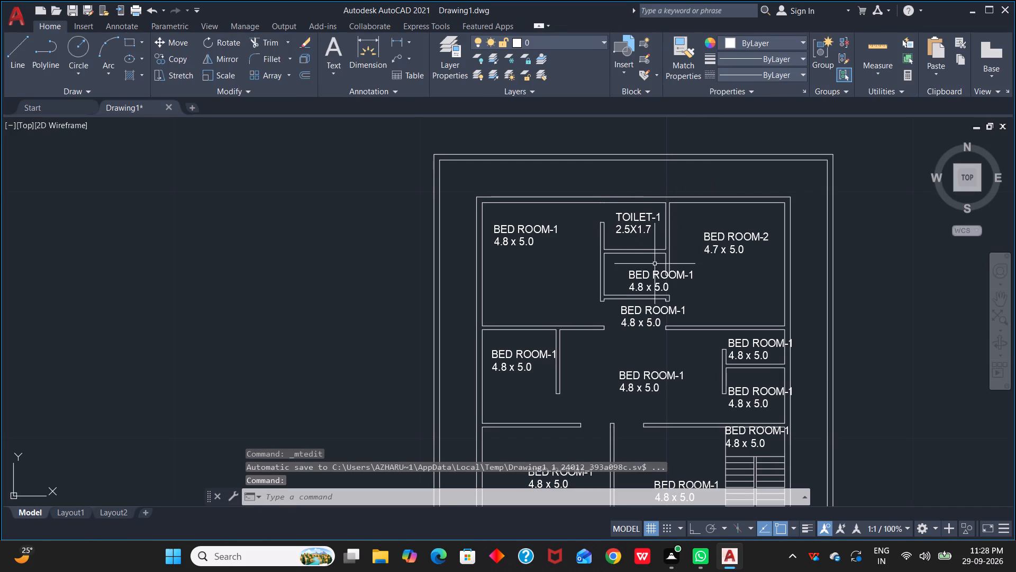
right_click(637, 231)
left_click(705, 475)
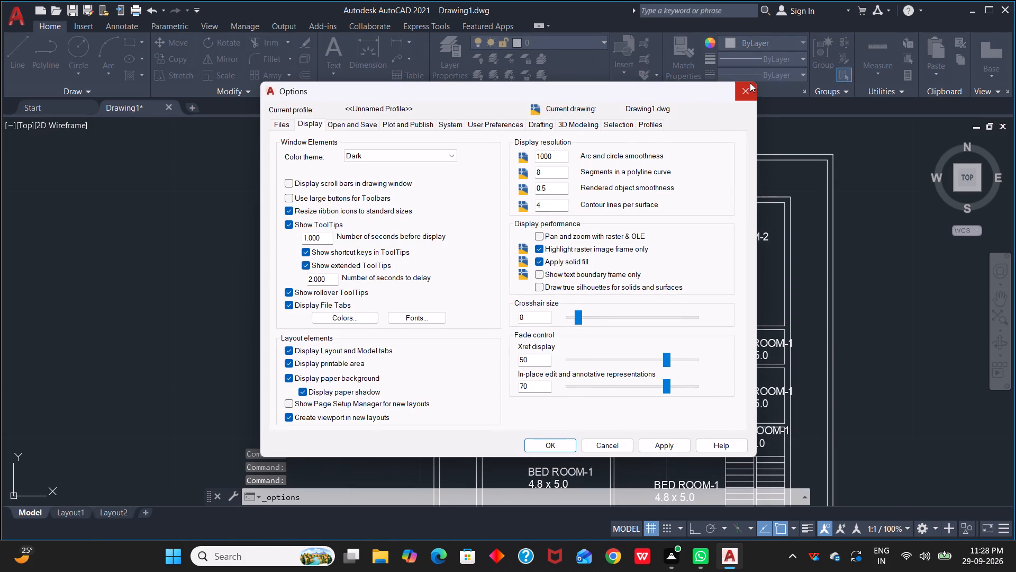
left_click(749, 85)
Reduce the text height of the TOILET-1 label in the upper small central room to 0.2.
left_click(629, 220)
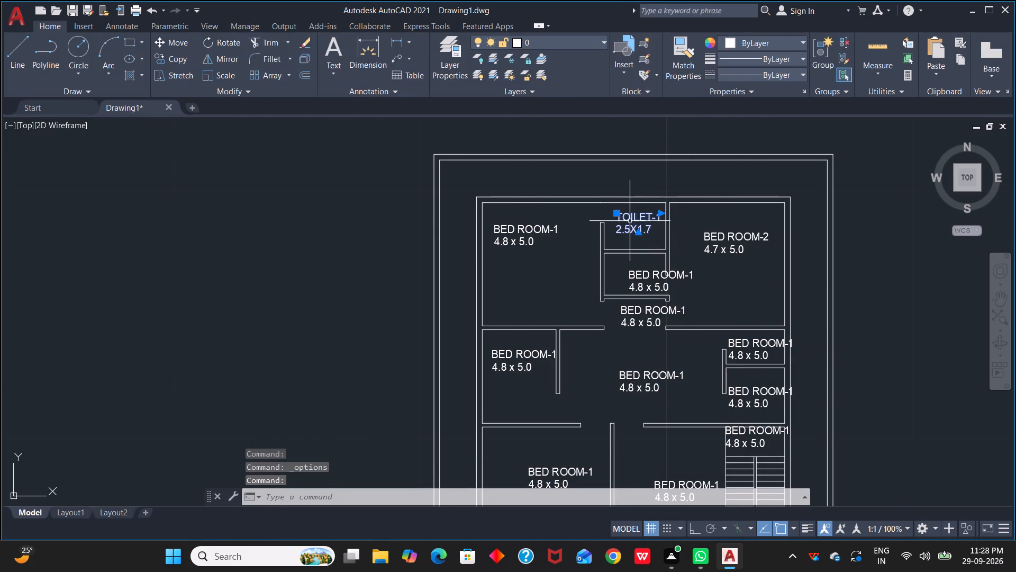
right_click(630, 221)
left_click(688, 534)
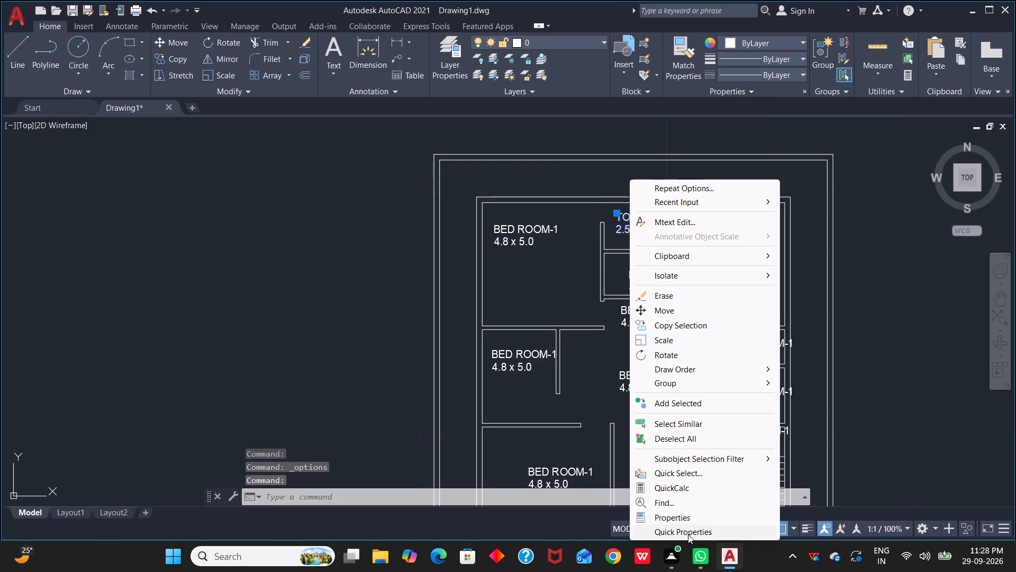
left_click(822, 505)
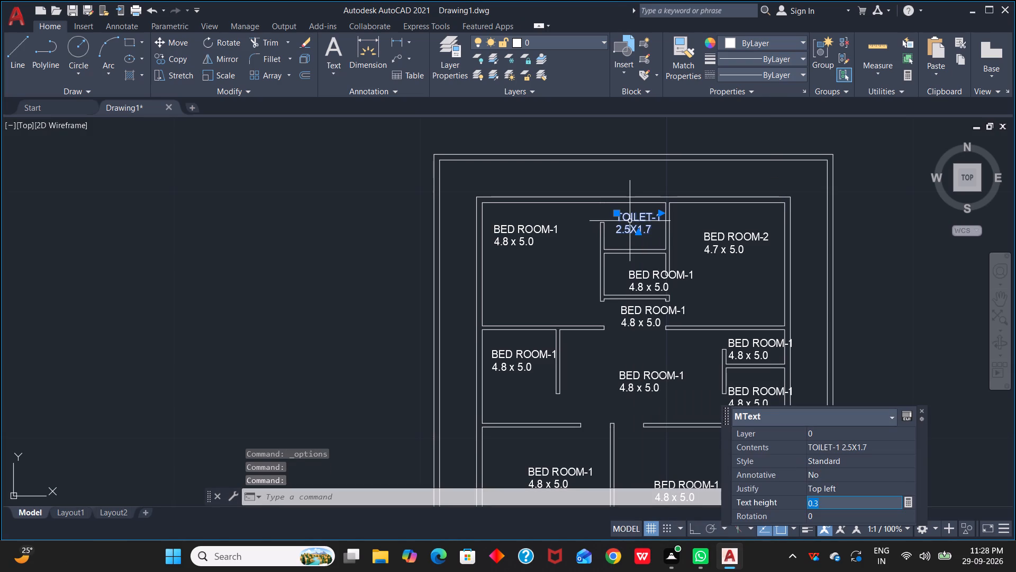
left_click(822, 505)
key("BackSpace")
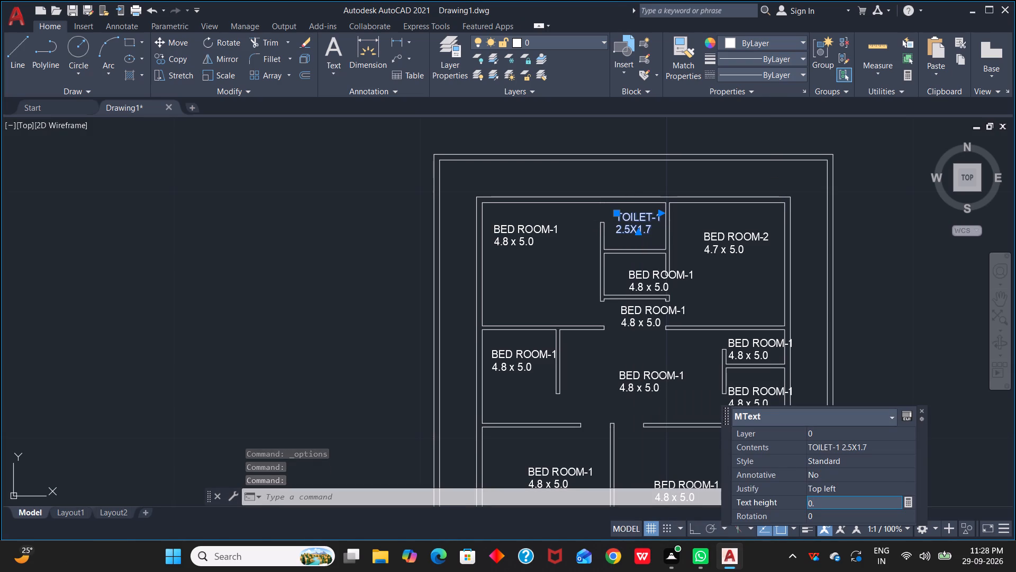
key("2")
key("Return")
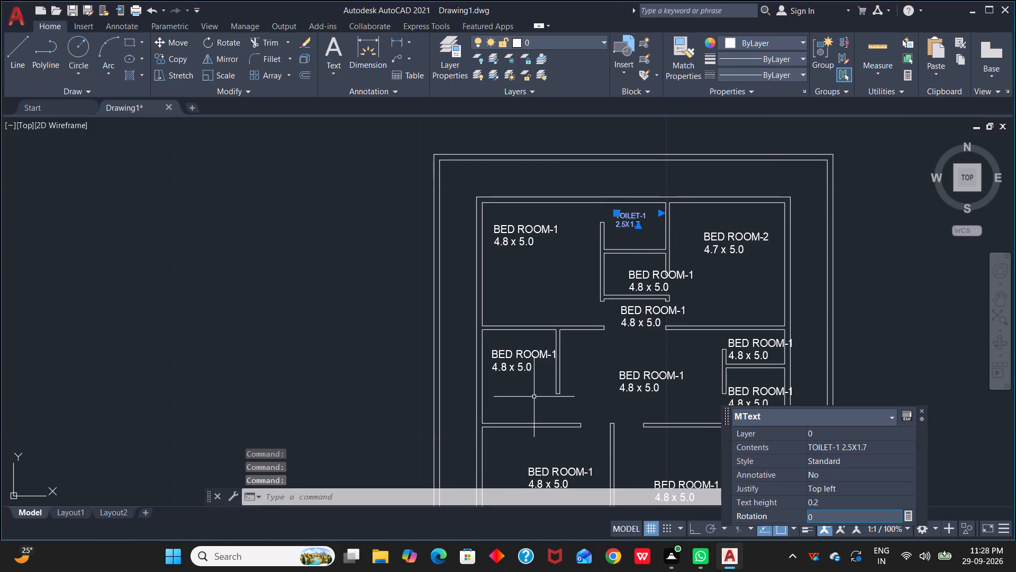
key("Escape")
Narrow the TOILET-1 label's text frame to fit its smaller text, keeping the name and size on two lines.
left_click(631, 219)
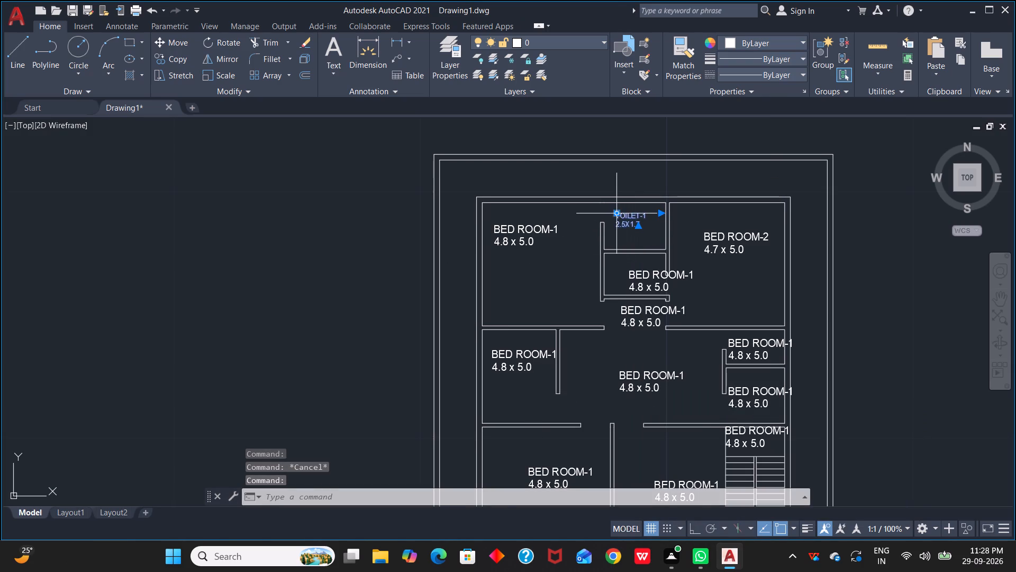
left_click(616, 212)
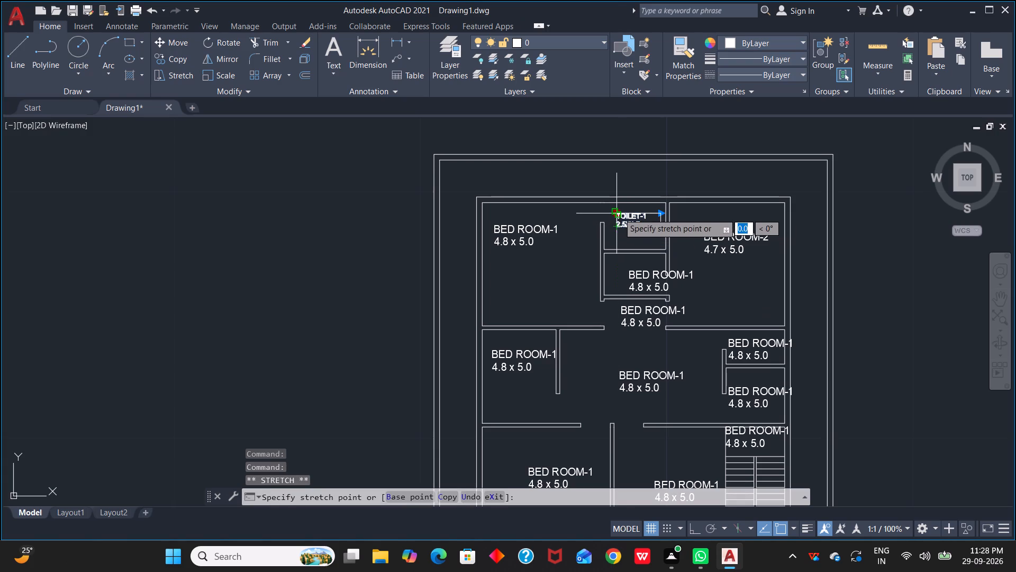
left_click(619, 213)
left_click_drag(663, 213, 658, 213)
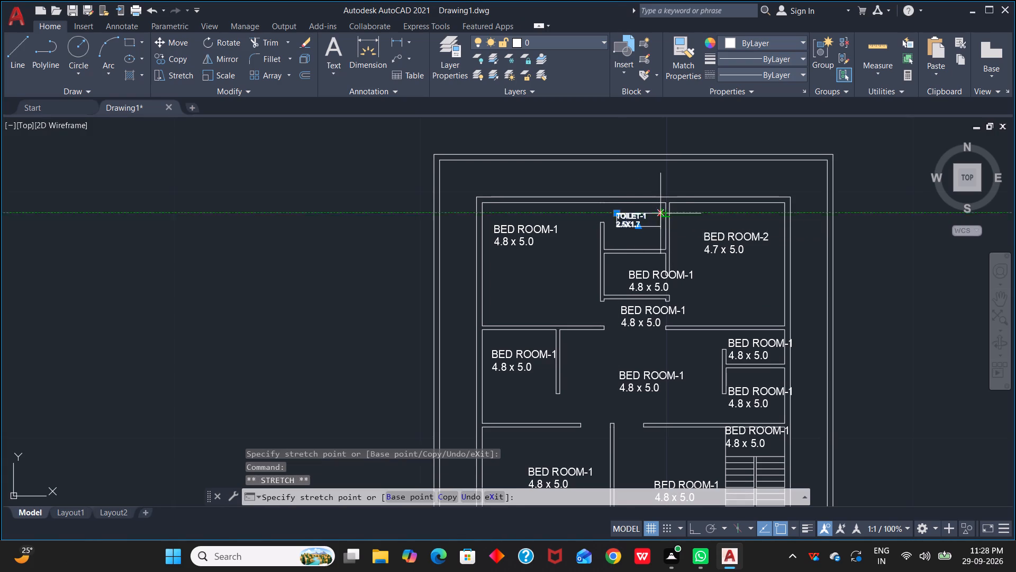
left_click_drag(658, 213, 649, 213)
left_click(649, 213)
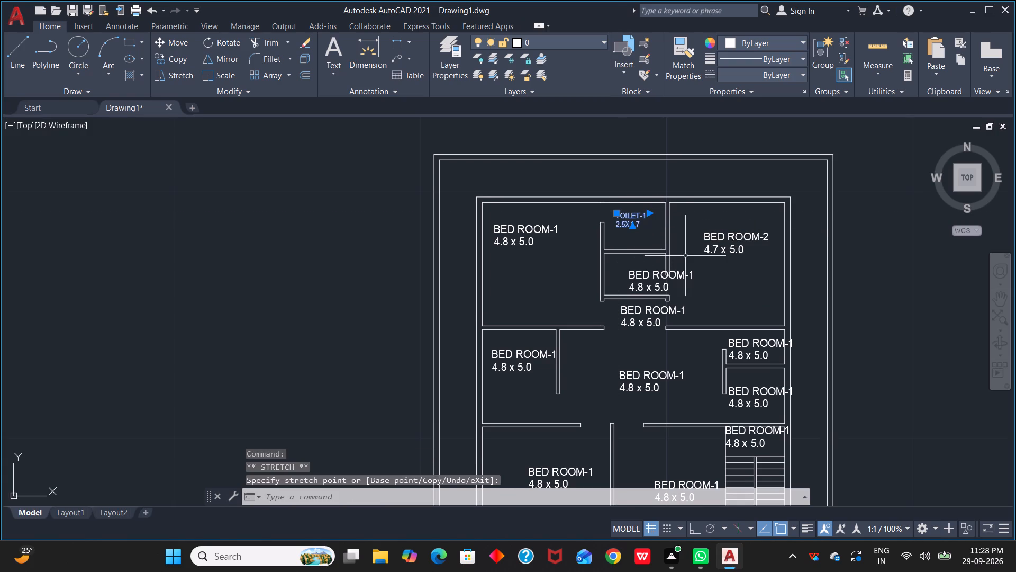
key("Escape")
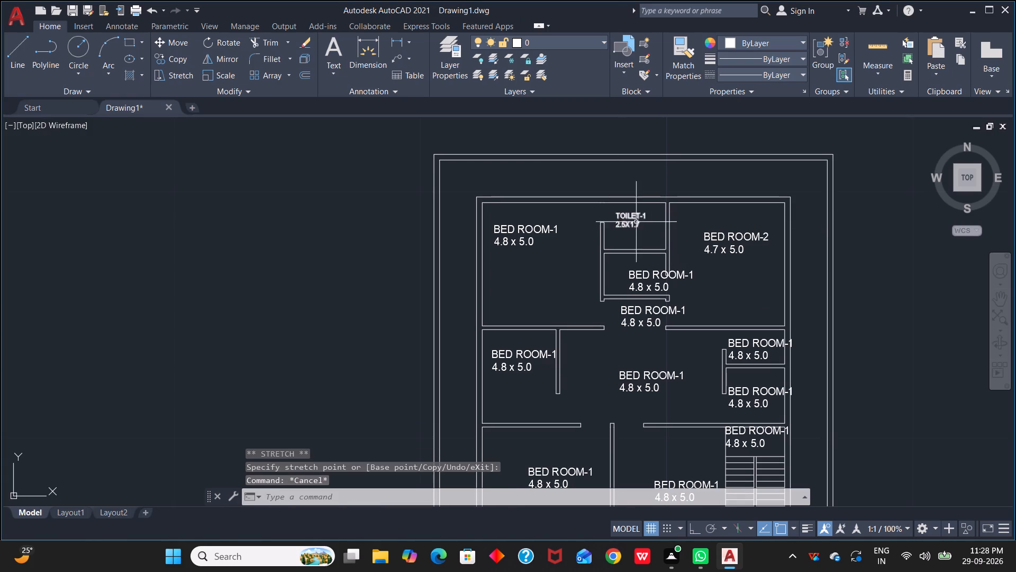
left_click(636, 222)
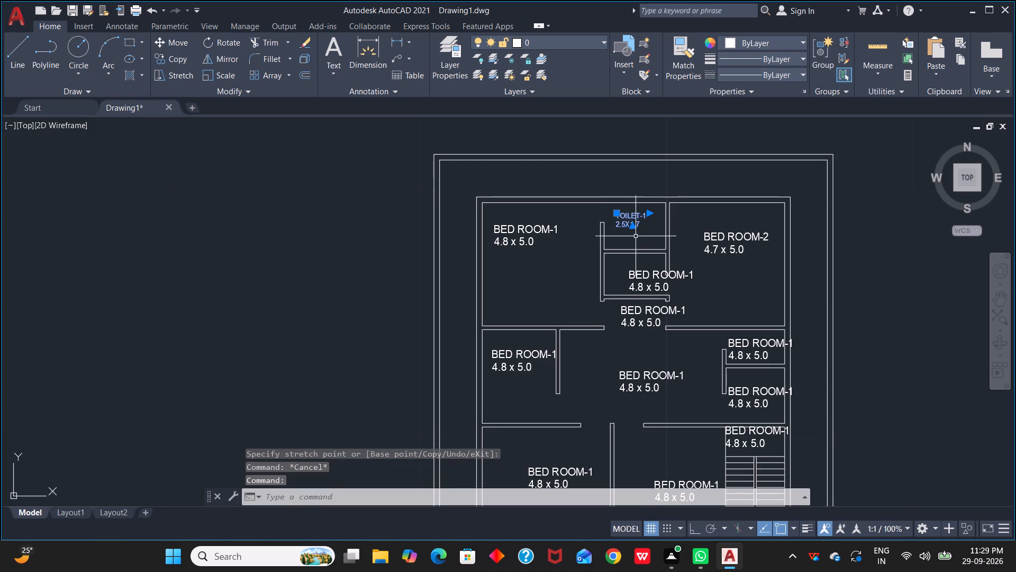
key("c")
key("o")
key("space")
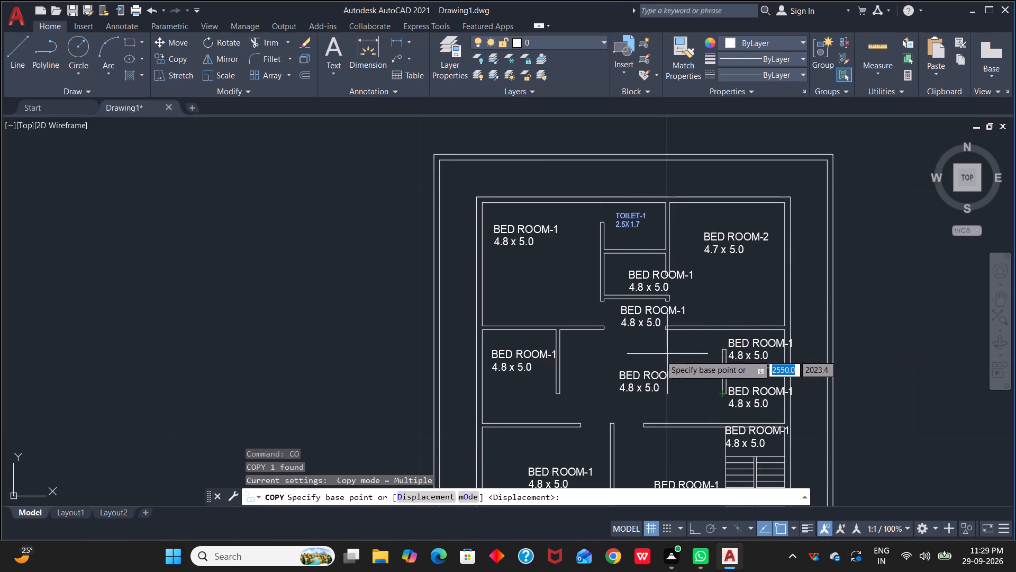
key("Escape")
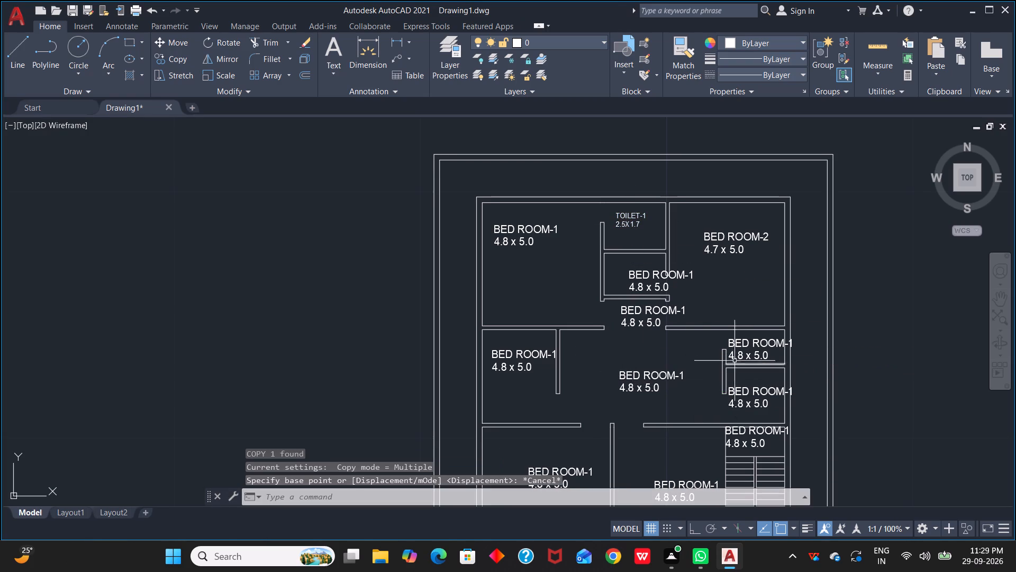
Delete the BED ROOM-1 labels from the middle row's two small right-hand rooms and from the lower small central room.
left_click(741, 347)
key("Delete")
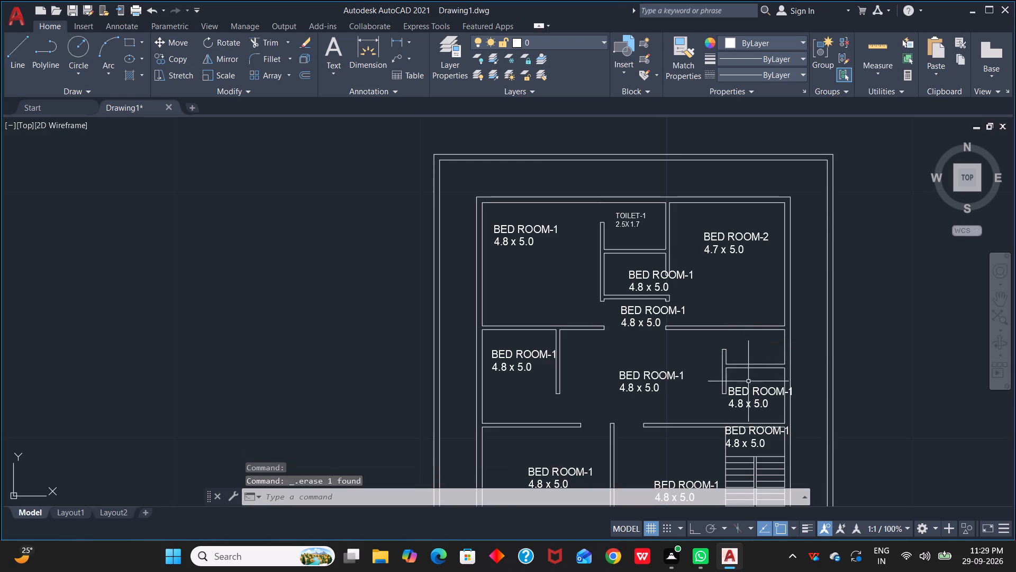
left_click(749, 397)
left_click(745, 392)
key("Delete")
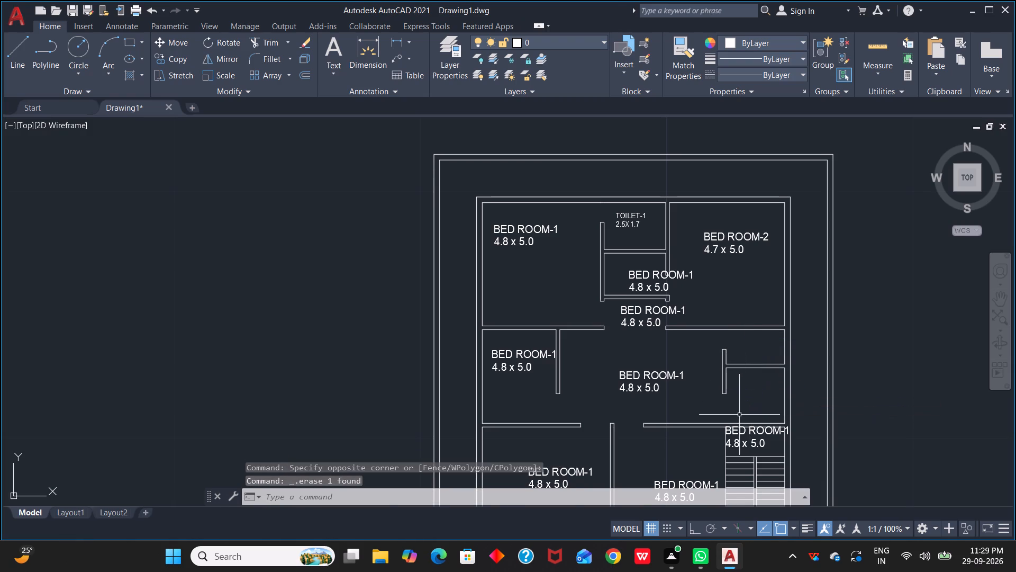
scroll(739, 415, "down", 1)
scroll(695, 462, "down", 1)
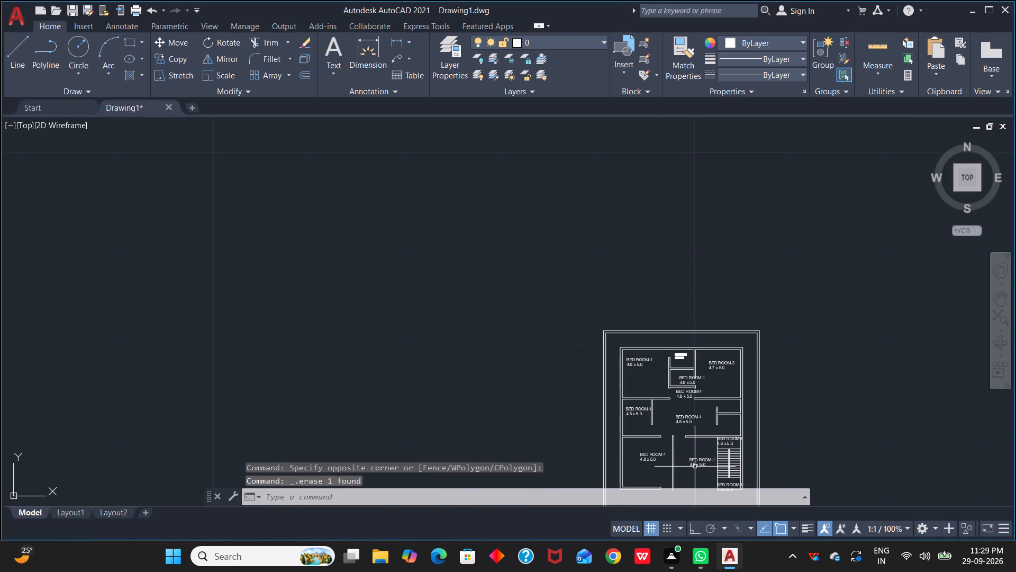
scroll(696, 428, "up", 2)
left_click(664, 295)
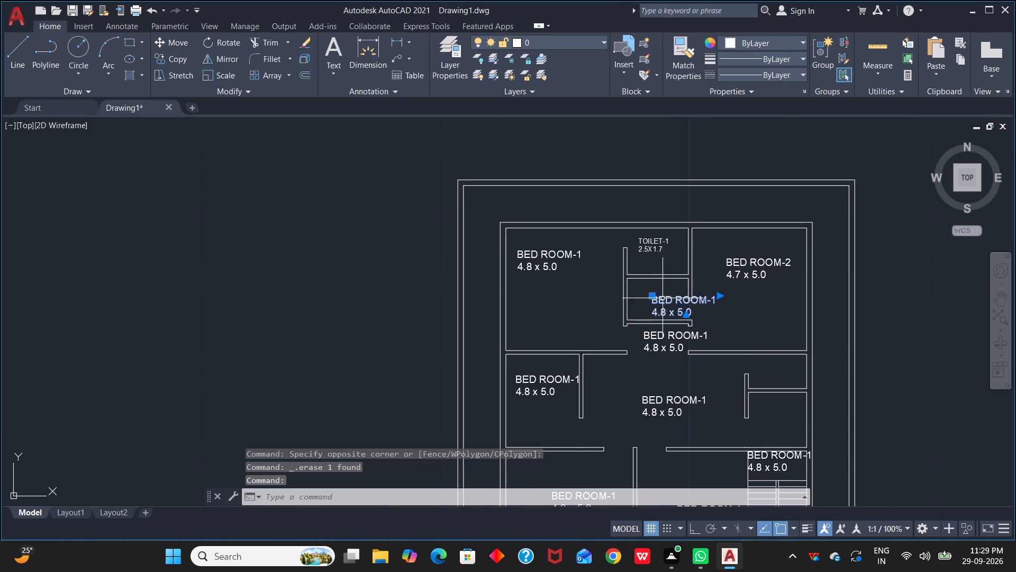
key("Delete")
Copy the TOILET-1 label into the lower small central room and the two small rooms on the right of the middle row.
left_click(648, 242)
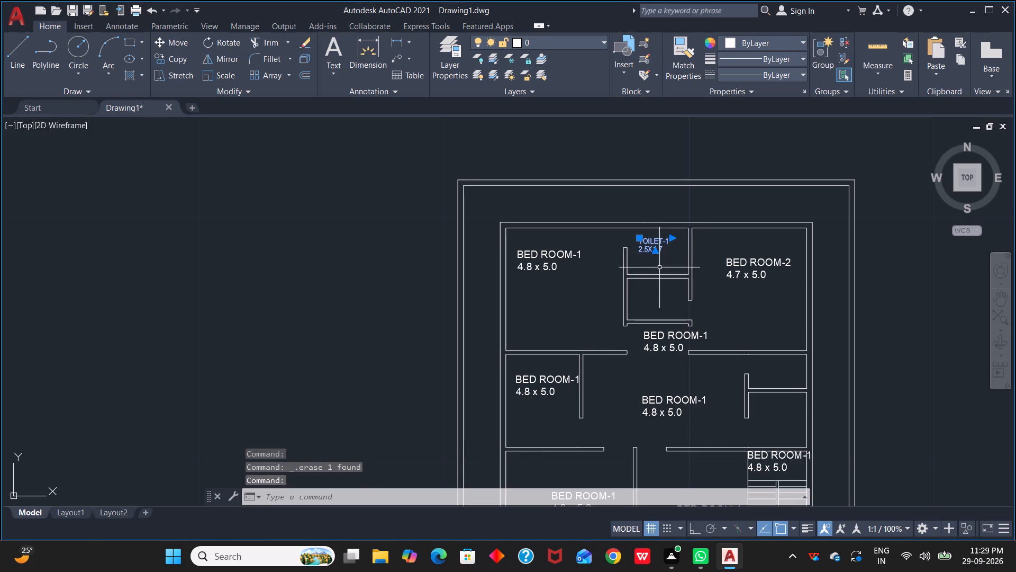
key("c")
type("O")
key("space")
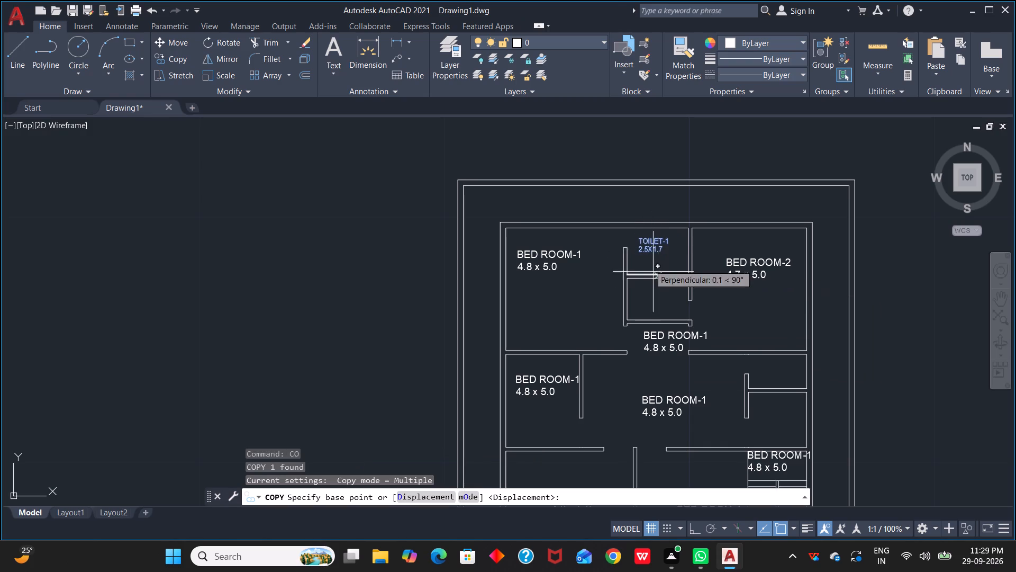
left_click(640, 241)
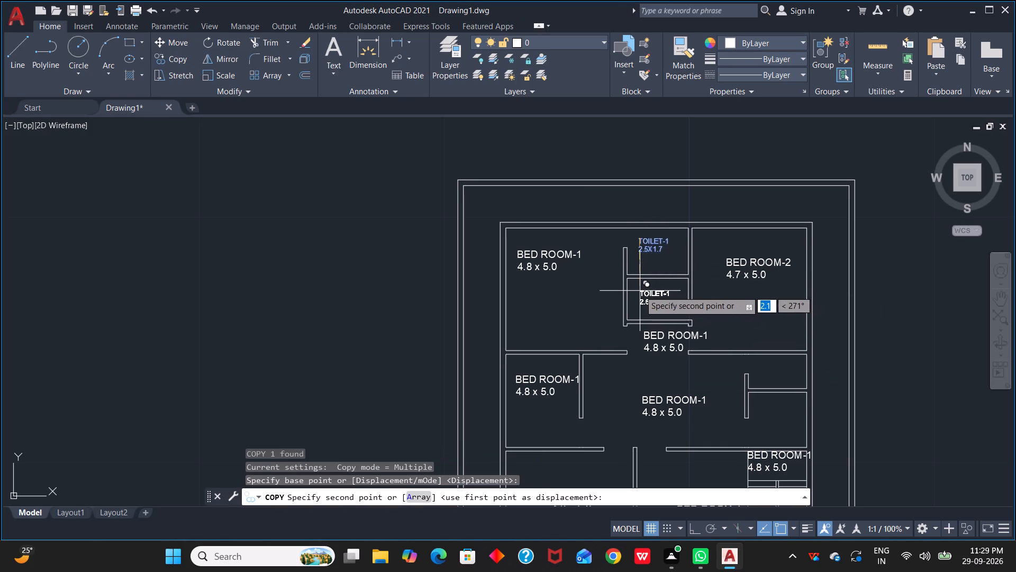
left_click(641, 291)
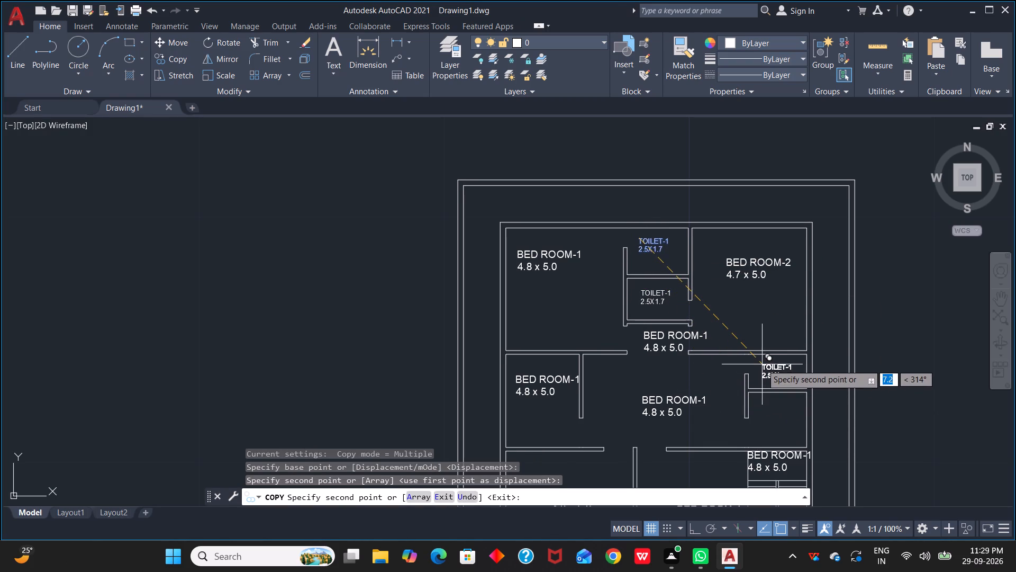
left_click(762, 364)
left_click(763, 406)
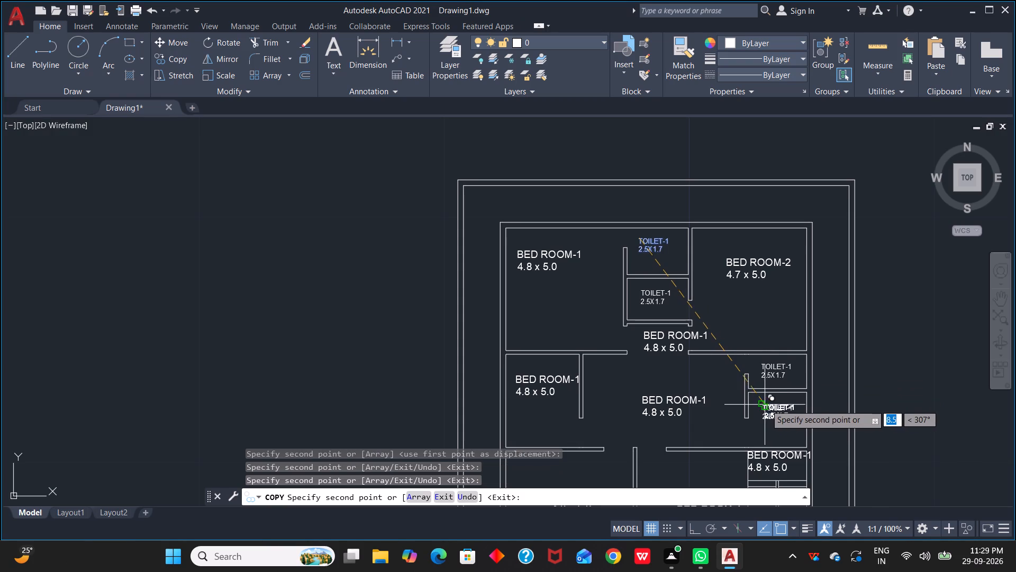
scroll(610, 387, "down", 1)
middle_click_drag(612, 432, 620, 415)
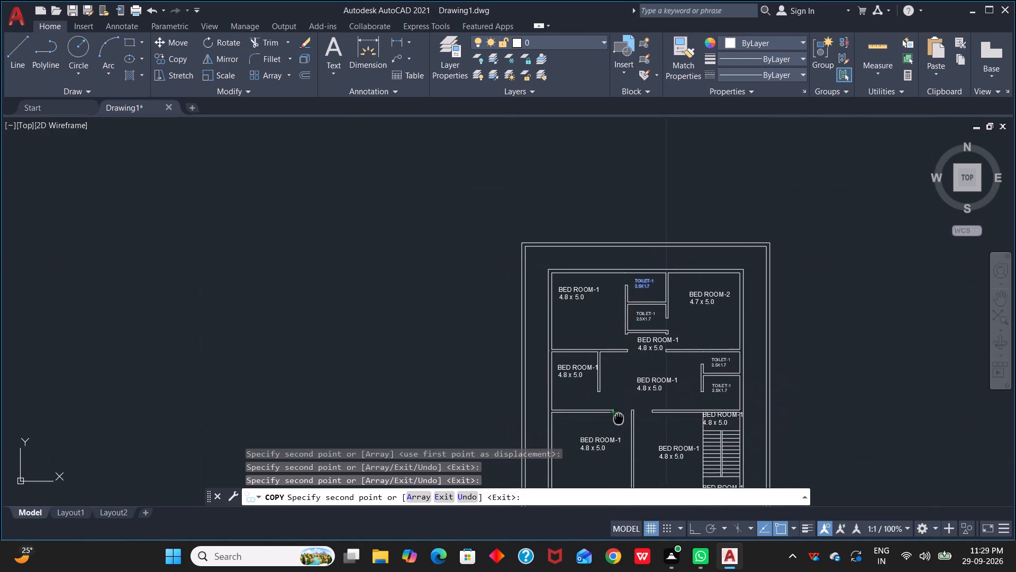
middle_click_drag(620, 415, 649, 328)
key("Escape")
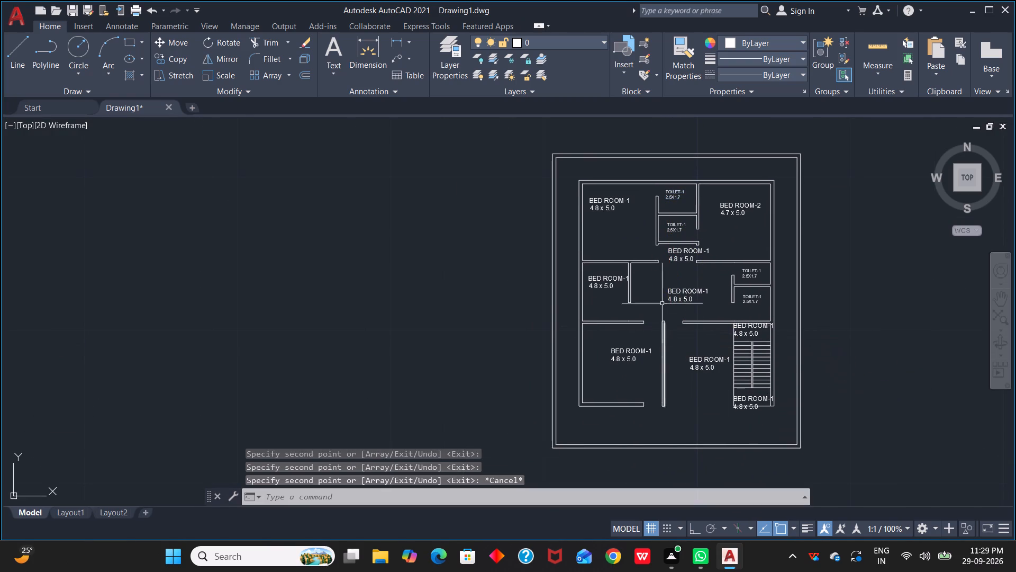
Rename the label in the lower small central room as TOILET-2, keeping its size line.
scroll(691, 243, "up", 2)
left_click(648, 210)
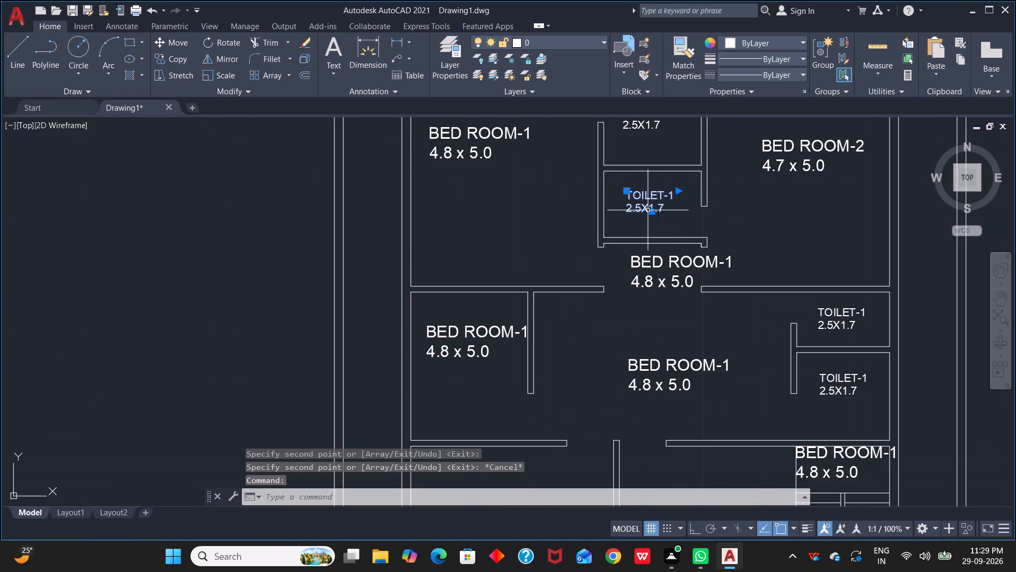
right_click(648, 211)
left_click(712, 229)
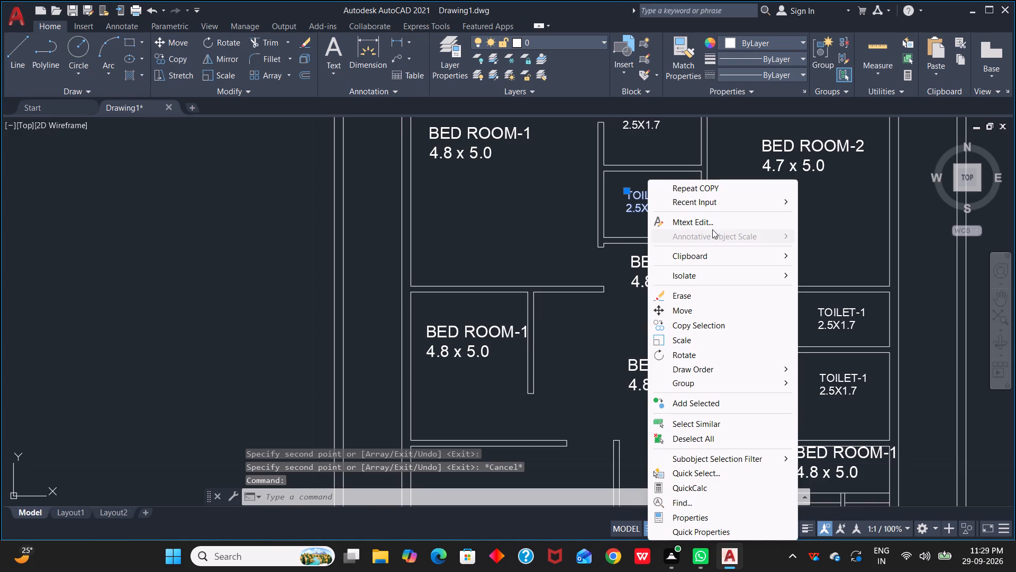
left_click(711, 222)
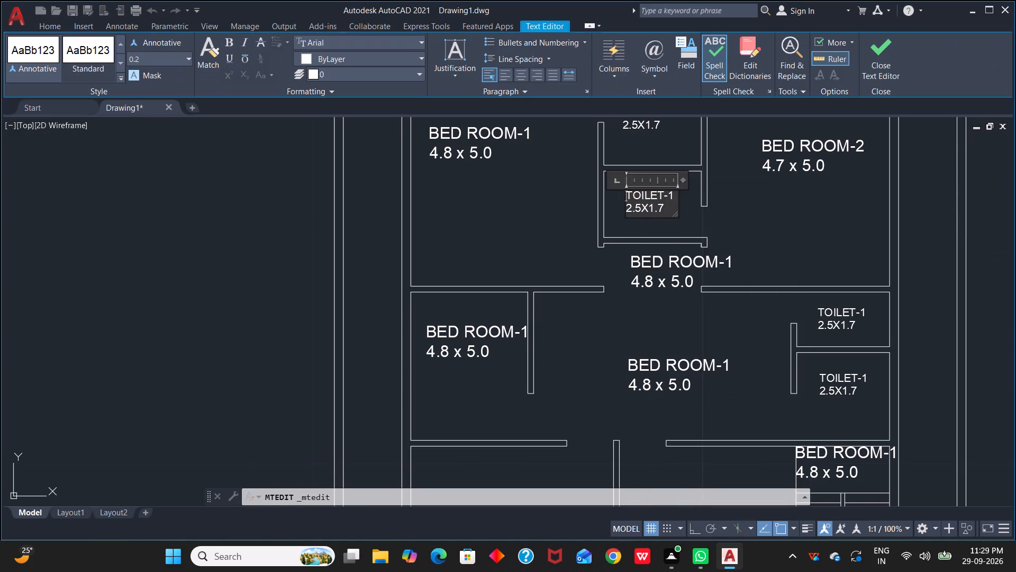
left_click(674, 193)
key("BackSpace")
key("2")
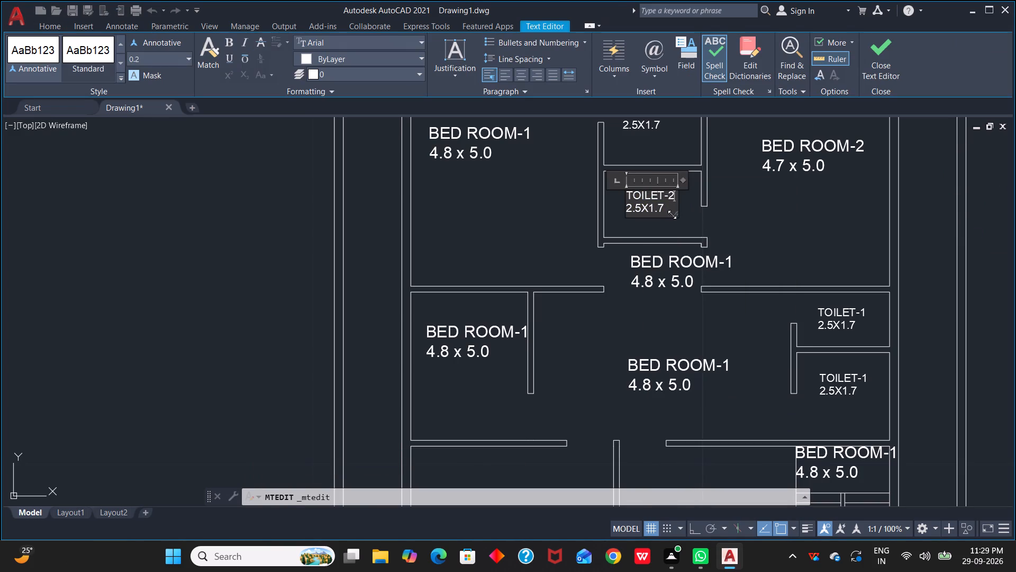
left_click(664, 210)
left_click(684, 218)
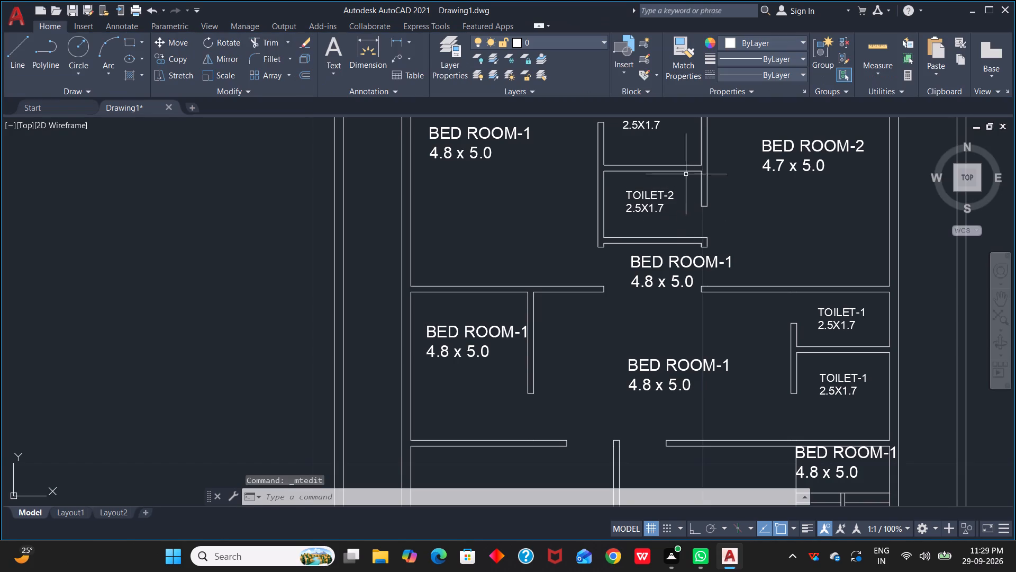
Set the size line of the TOILET-1 label in the upper small central room to 2.5X1.9.
middle_click_drag(672, 132, 675, 206)
right_click(619, 195)
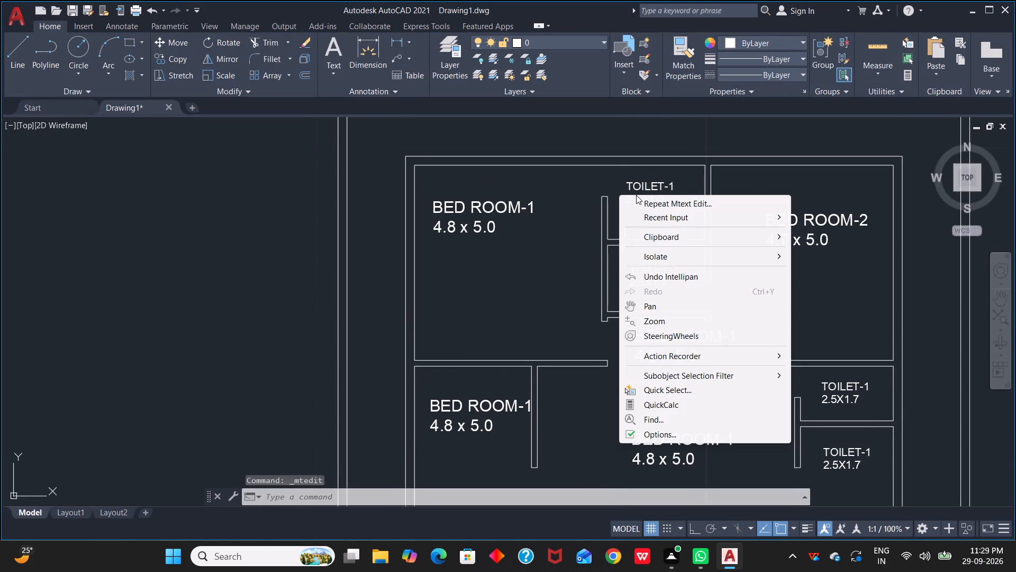
left_click(660, 205)
left_click(639, 185)
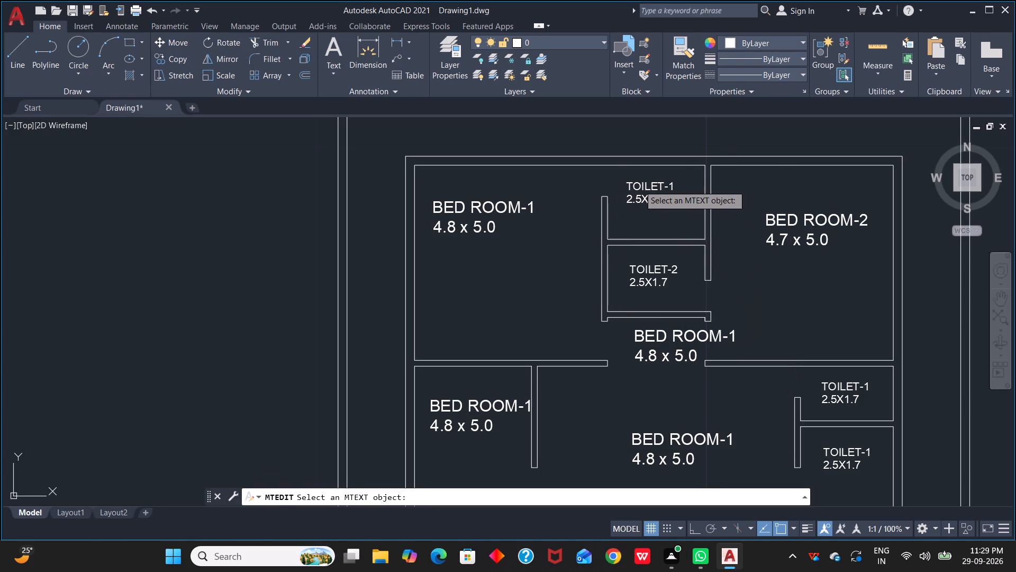
left_click(667, 198)
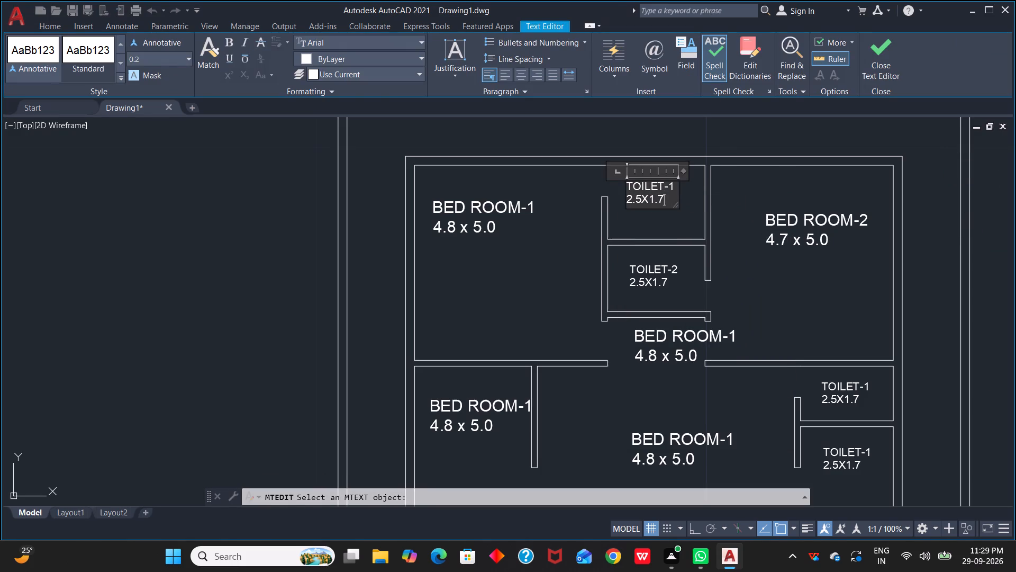
key("BackSpace")
key("9")
left_click(639, 216)
Change the label in the upper small room on the right of the middle row to TOILET-3 with size 2.5X1.6.
scroll(748, 307, "down", 1)
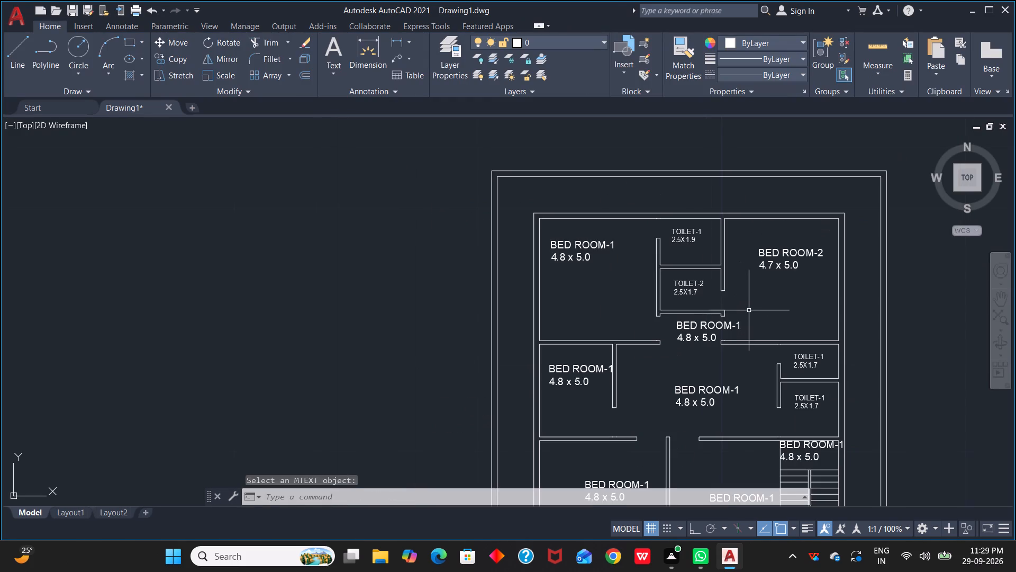
middle_click_drag(751, 313, 714, 224)
left_click(771, 276)
right_click(771, 277)
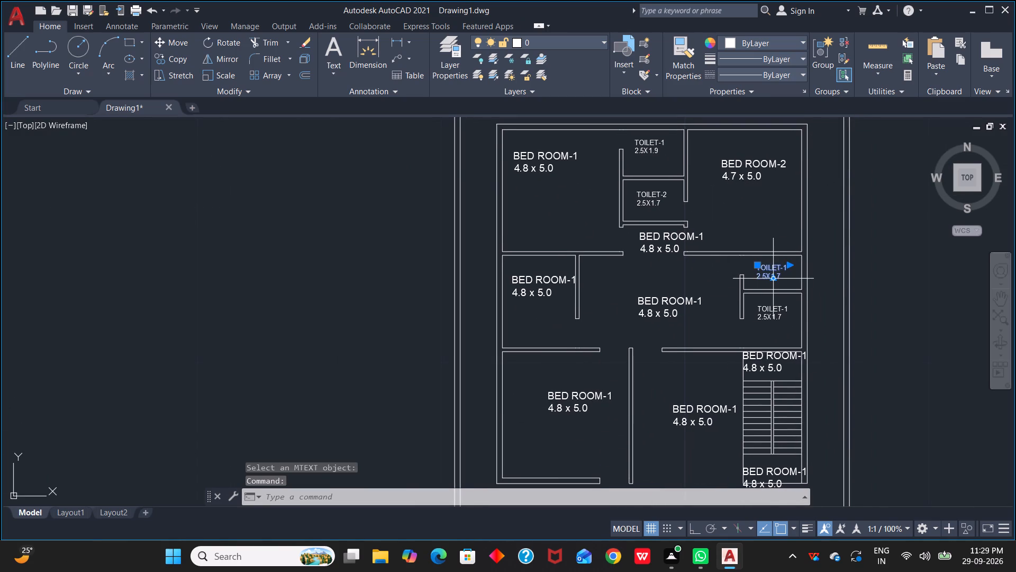
left_click(827, 224)
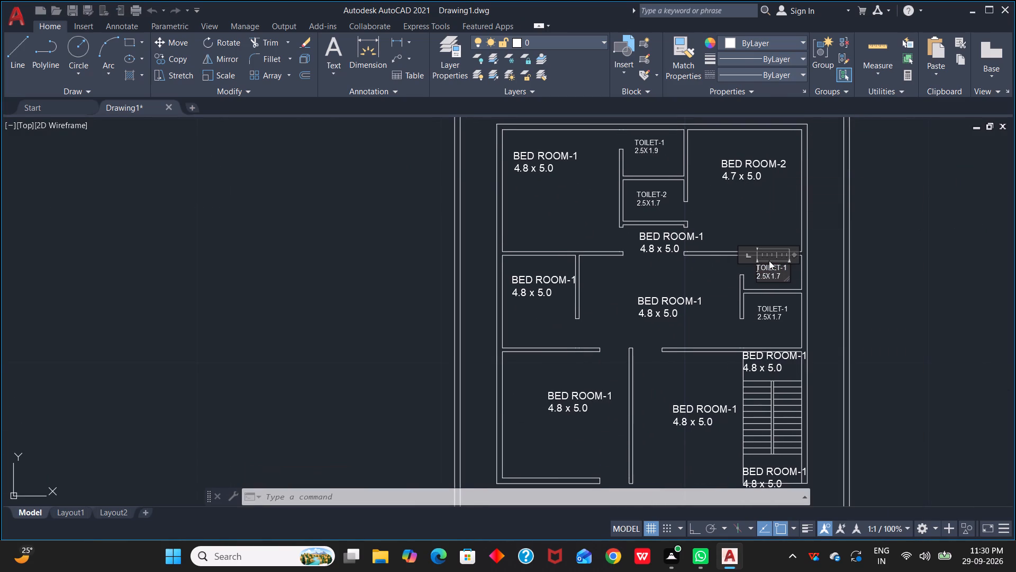
left_click(785, 266)
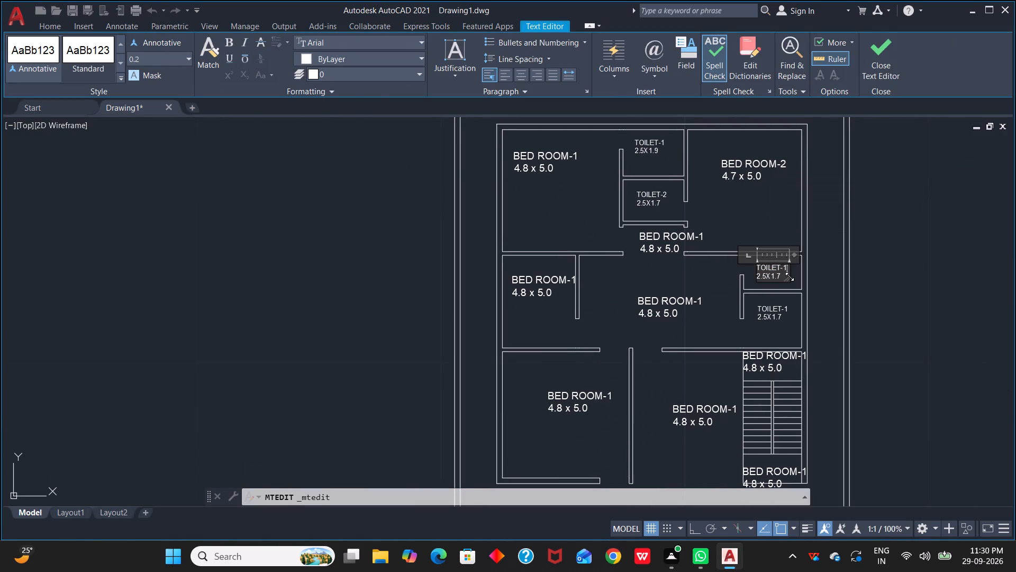
scroll(790, 276, "up", 2)
key("BackSpace")
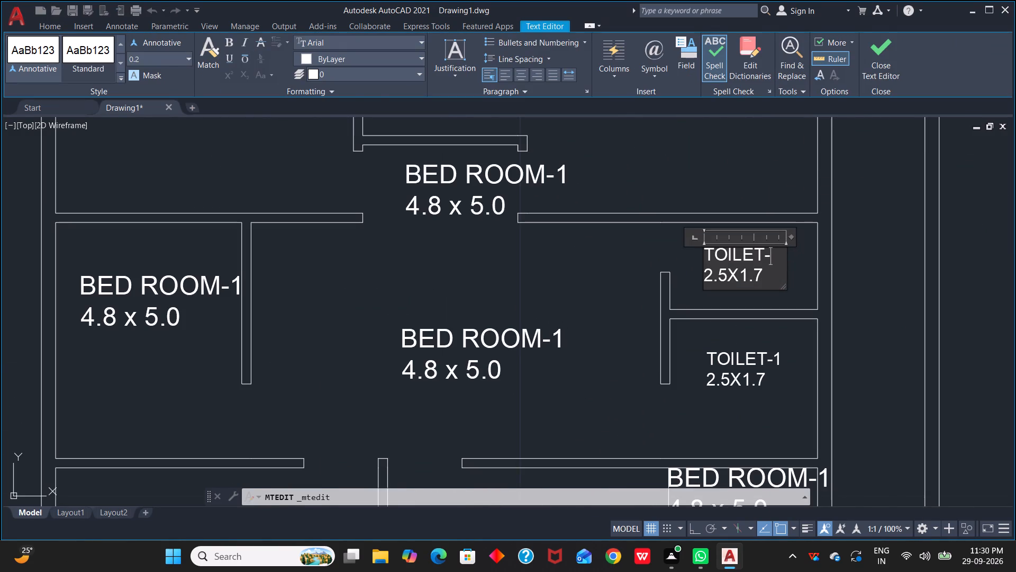
key("3")
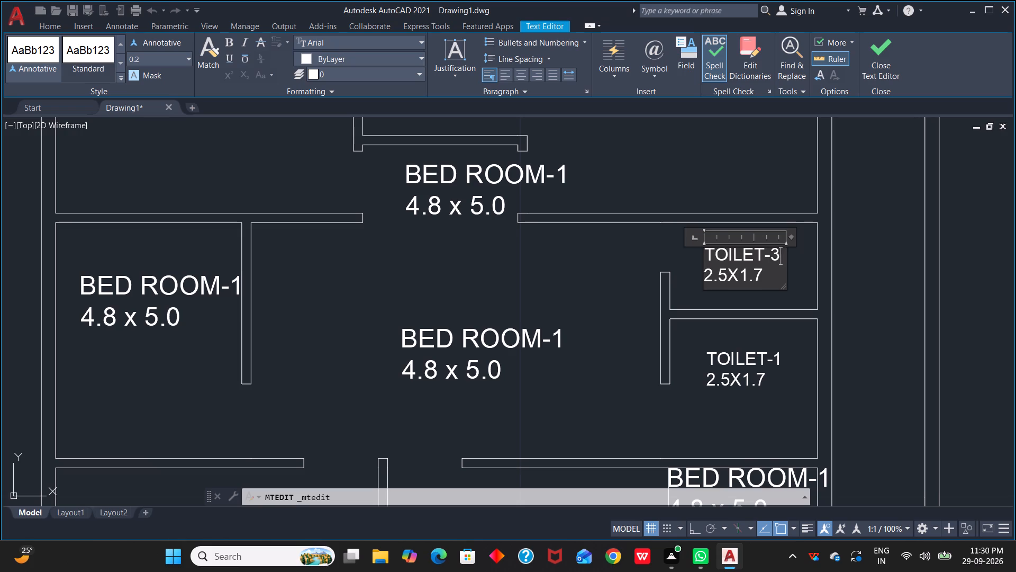
left_click(765, 275)
key("BackSpace")
key("6")
left_click(799, 270)
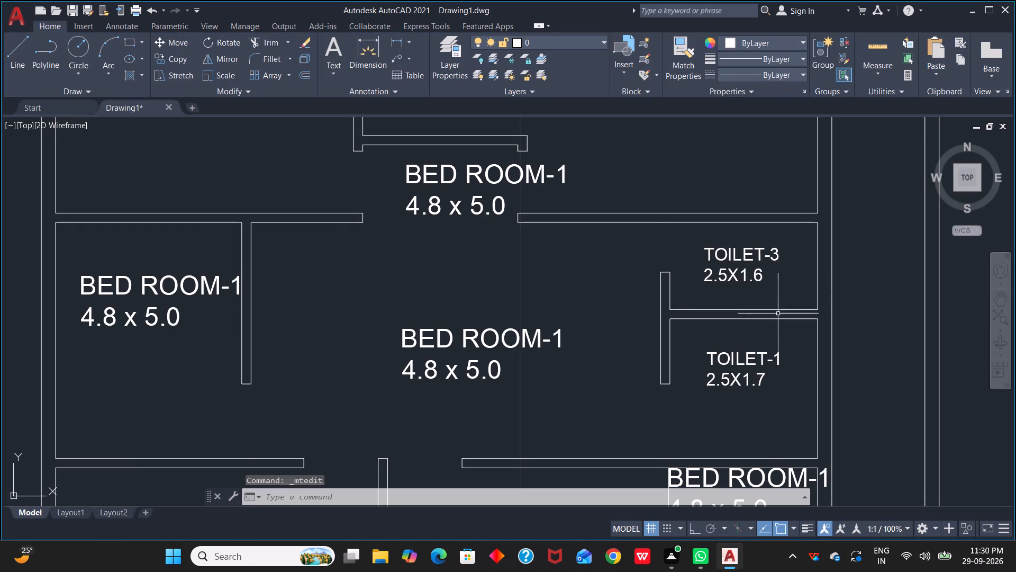
Change the label in the small room below TOILET-3 to STUDY ROOM with size 2.5X2.2.
left_click(728, 362)
right_click(728, 362)
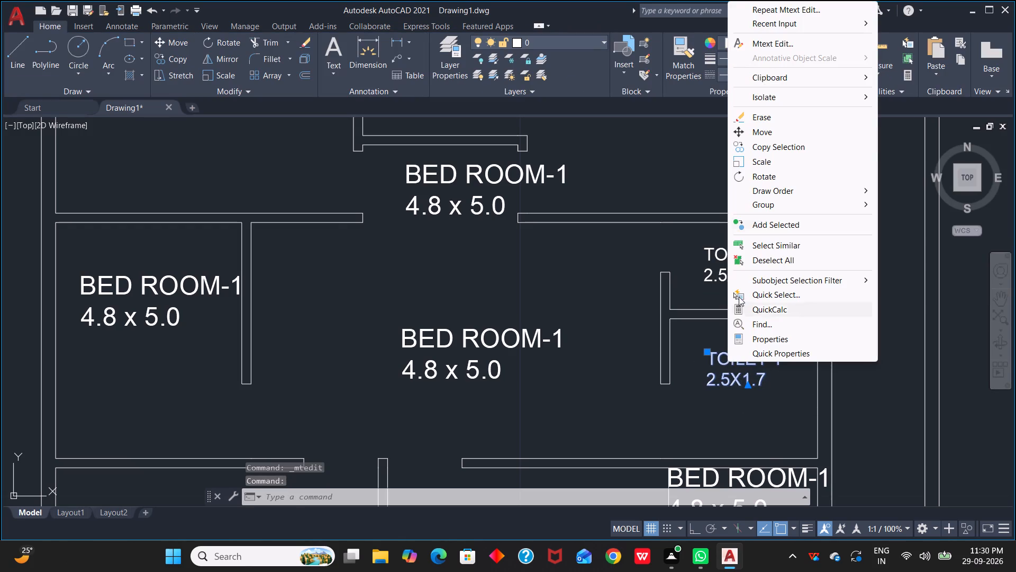
left_click(787, 3)
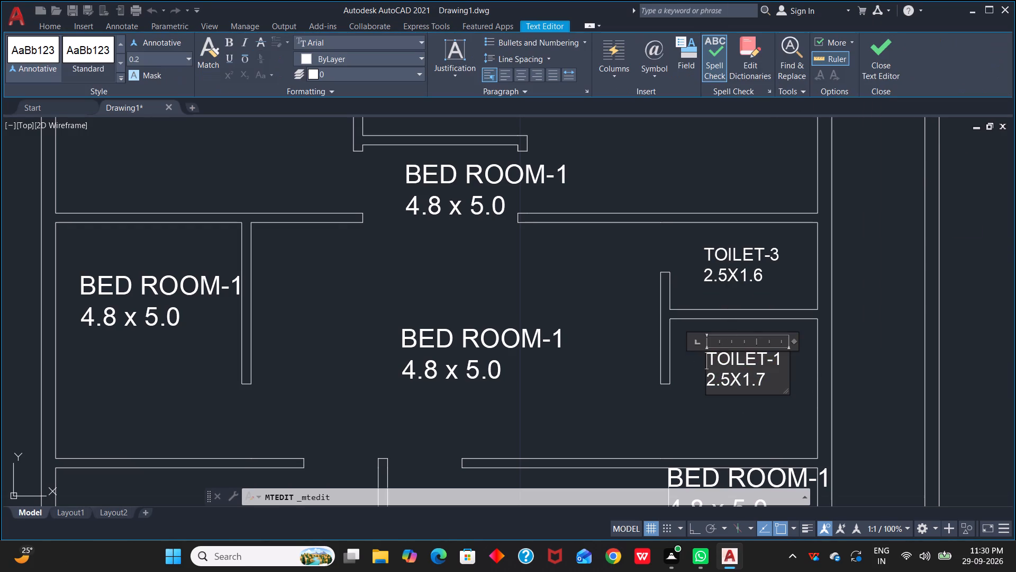
left_click_drag(778, 357, 693, 357)
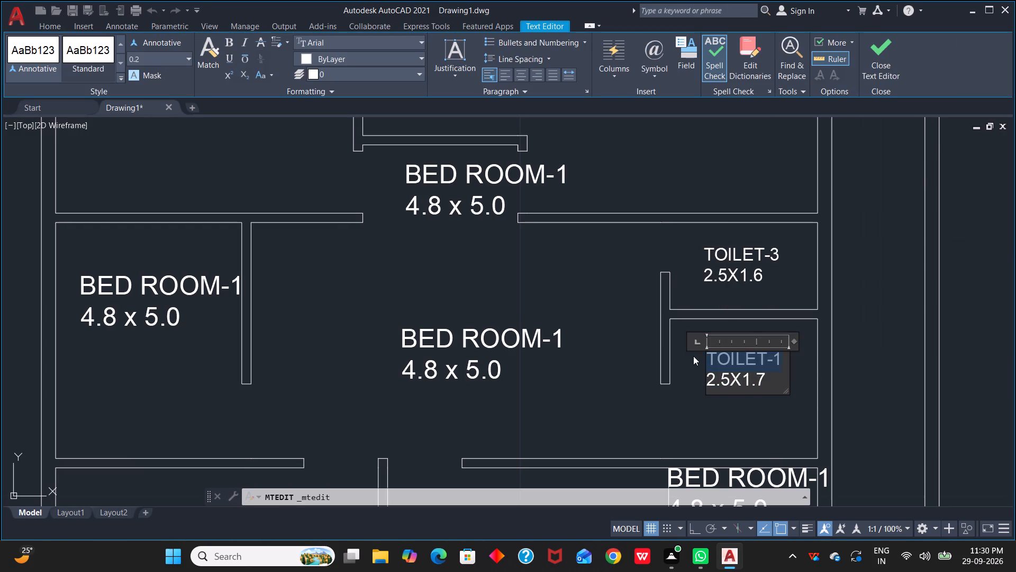
key("BackSpace")
type("STUDY")
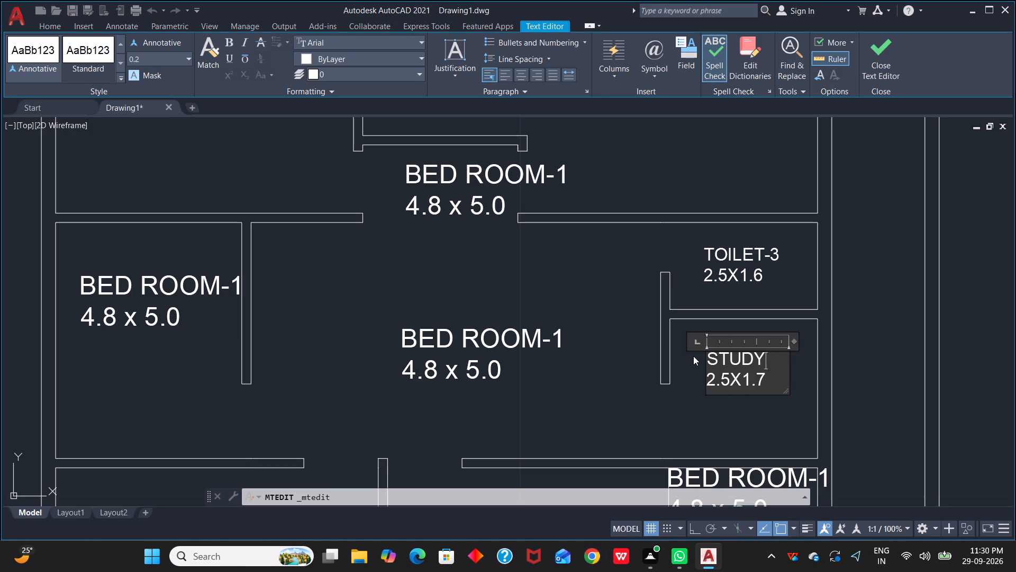
key("space")
type("ROO")
key("m")
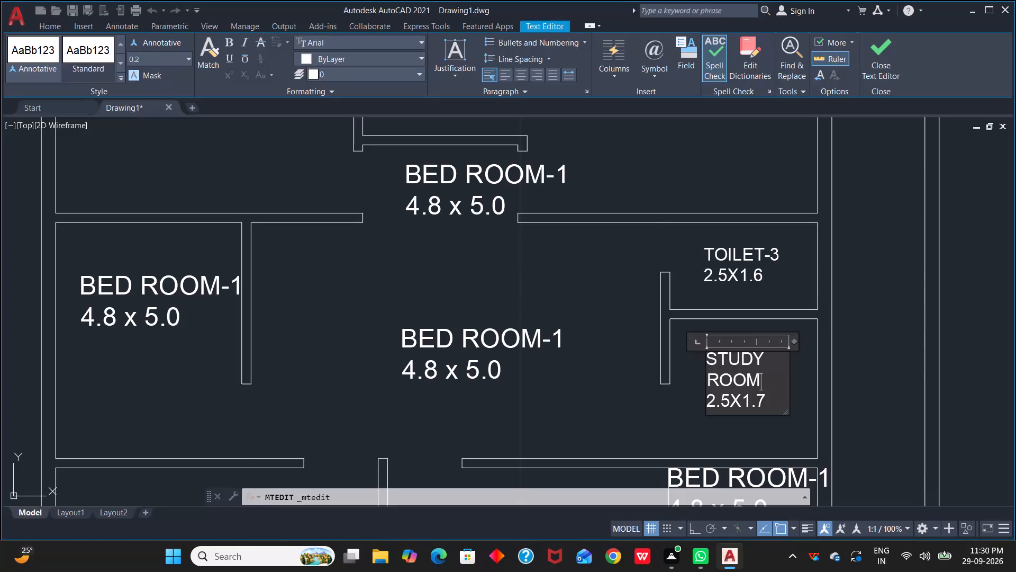
left_click(769, 402)
key("BackSpace")
key("BackSpace")
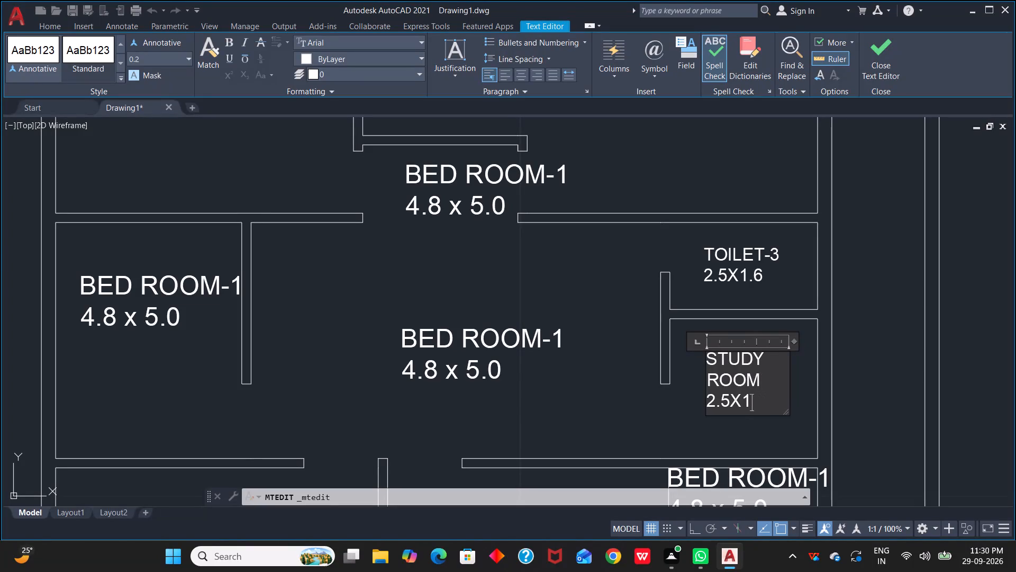
key("BackSpace")
type("2.2")
left_click(787, 431)
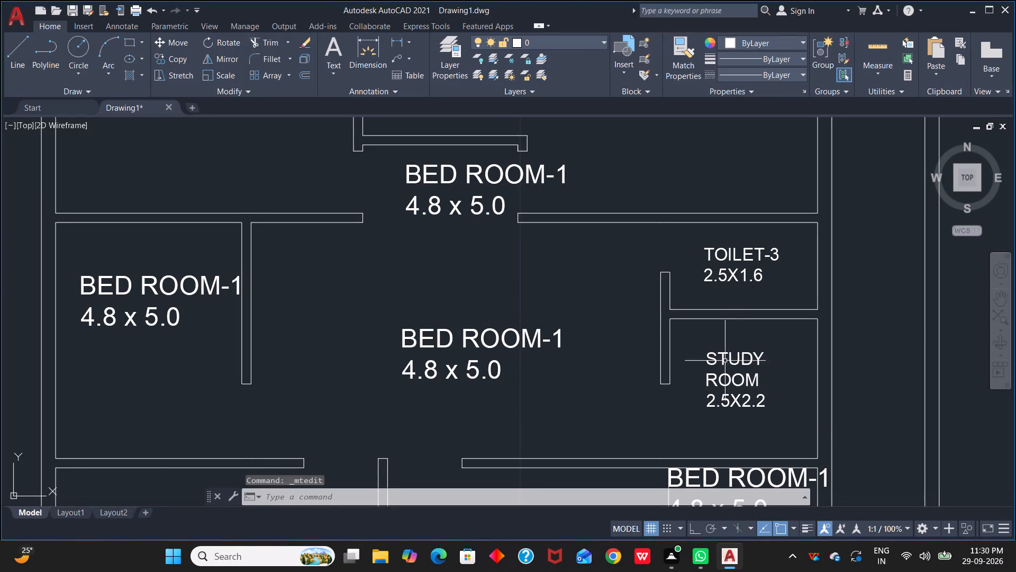
Narrow the STUDY ROOM label's text frame to fit its text, keeping the three lines.
left_click(712, 358)
left_click_drag(791, 350, 777, 352)
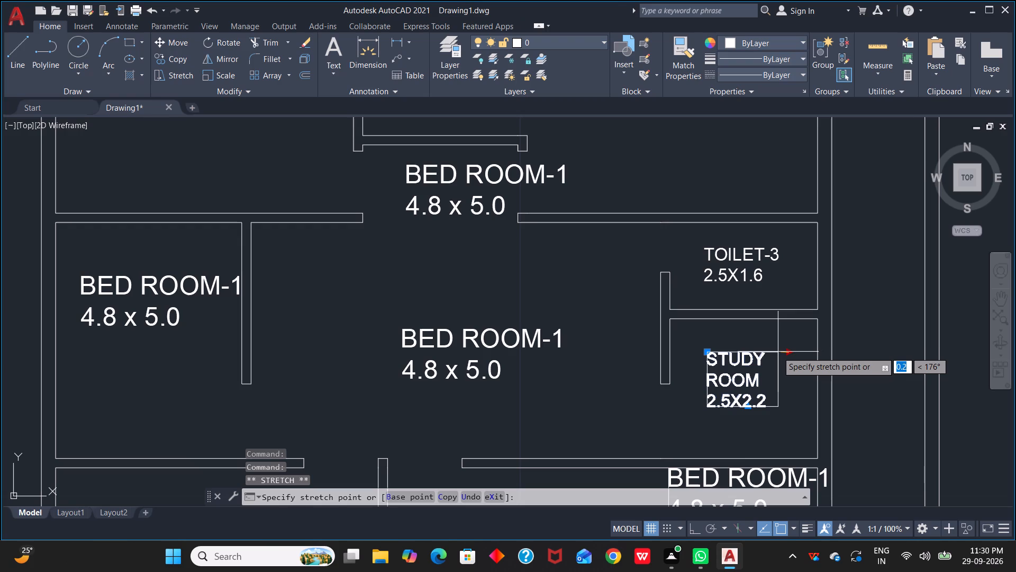
left_click_drag(777, 352, 772, 352)
left_click(772, 352)
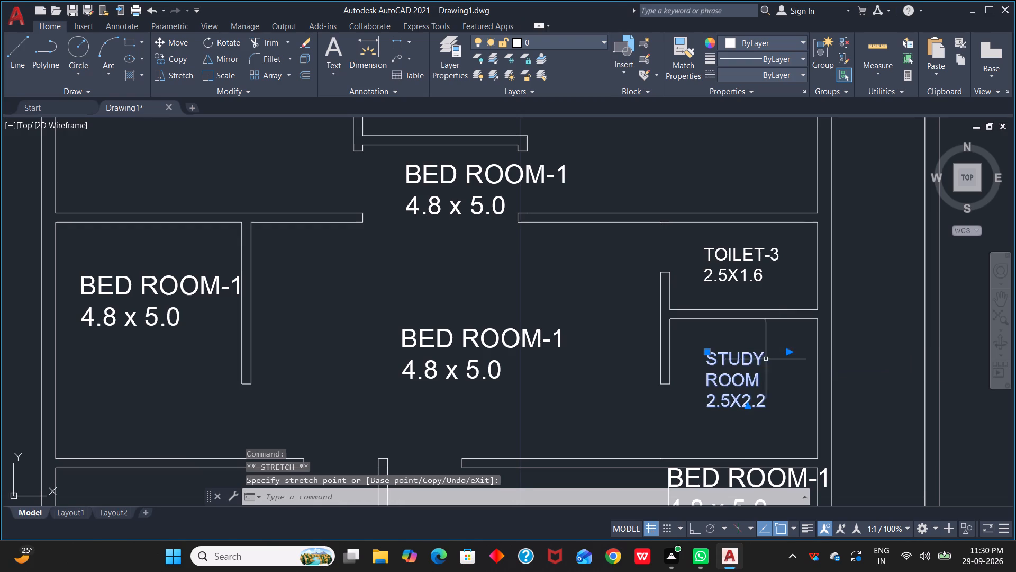
left_click_drag(787, 352, 770, 354)
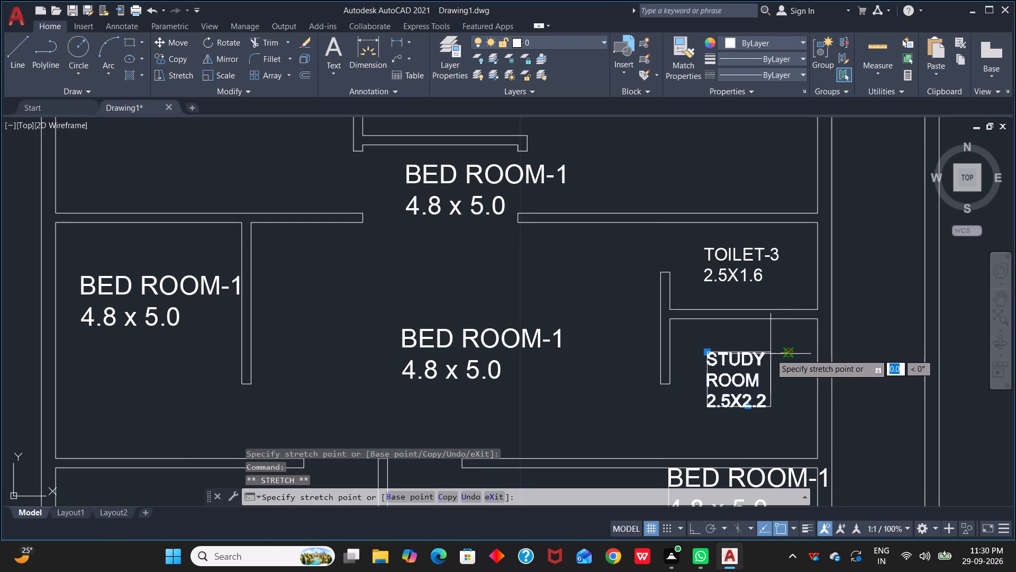
left_click_drag(770, 354, 772, 353)
left_click(772, 353)
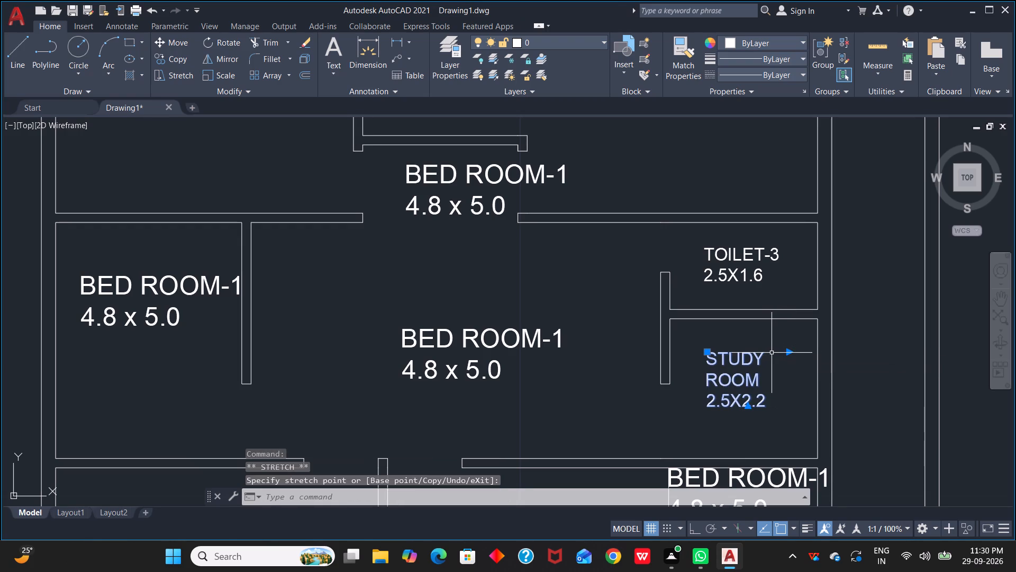
left_click_drag(787, 351, 774, 353)
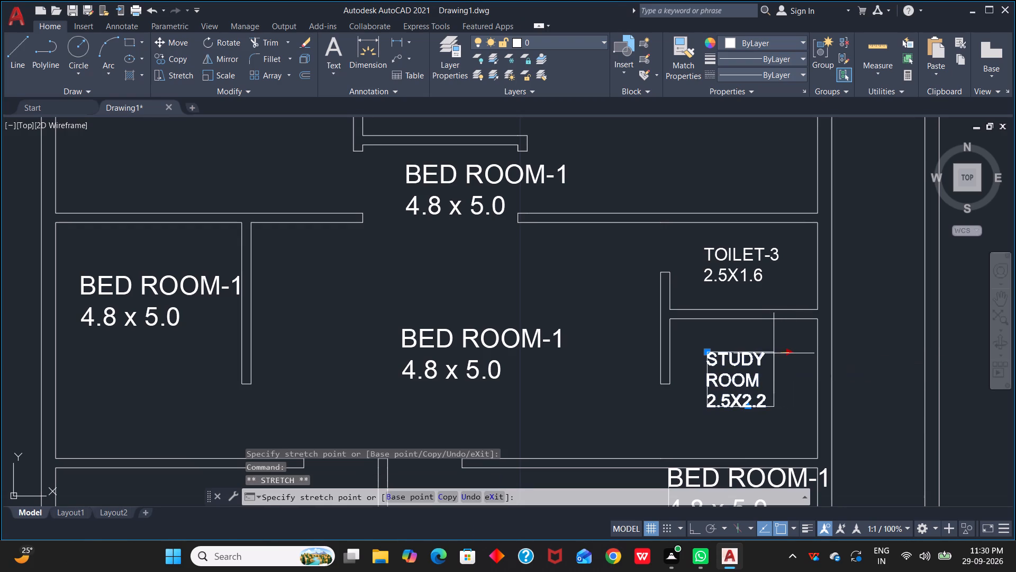
left_click(774, 353)
Move the STUDY ROOM label slightly up and to the right, about 0.3 m, within its room.
left_click_drag(705, 351, 720, 338)
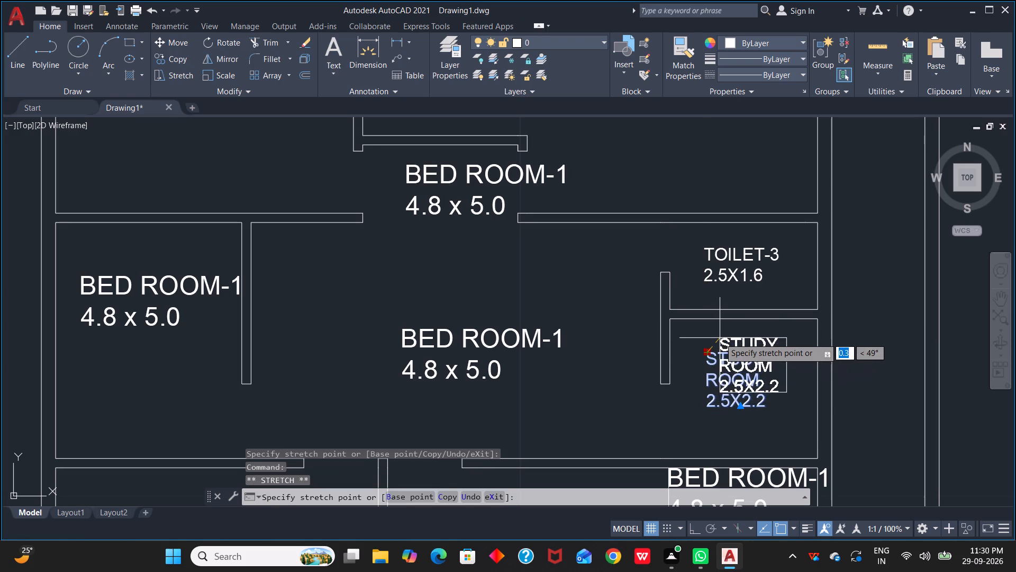
left_click_drag(720, 338, 720, 334)
left_click(720, 334)
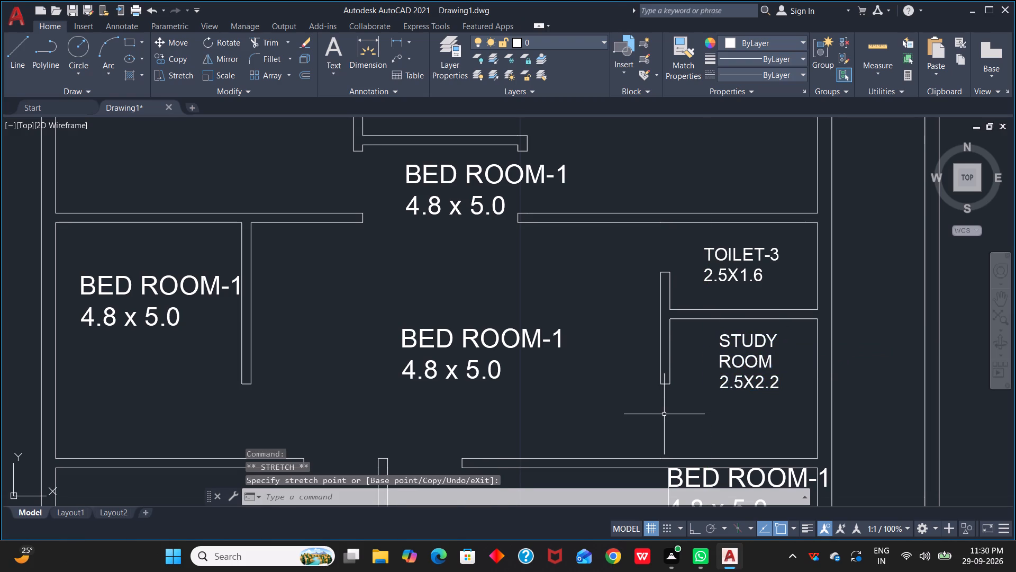
key("Escape")
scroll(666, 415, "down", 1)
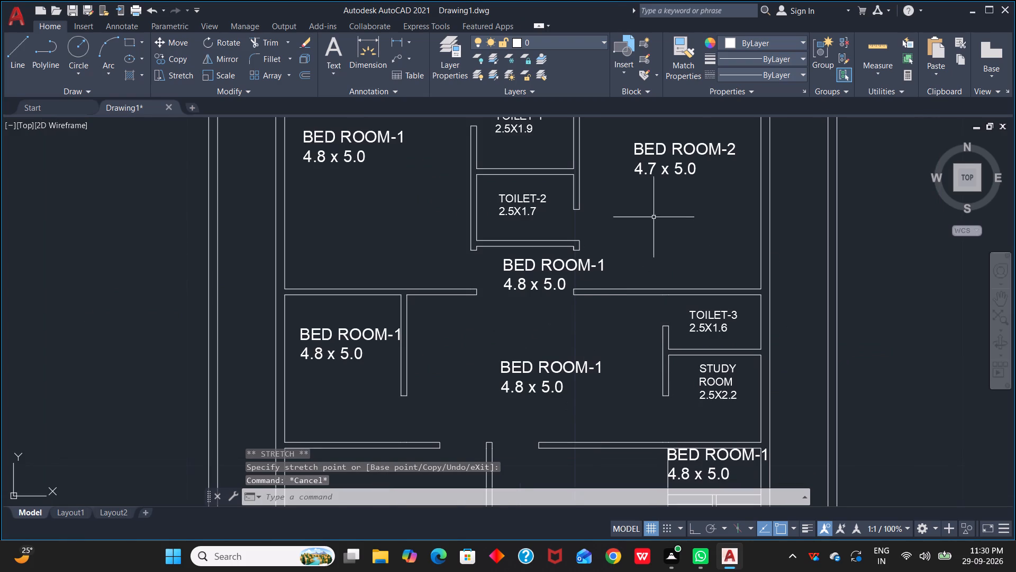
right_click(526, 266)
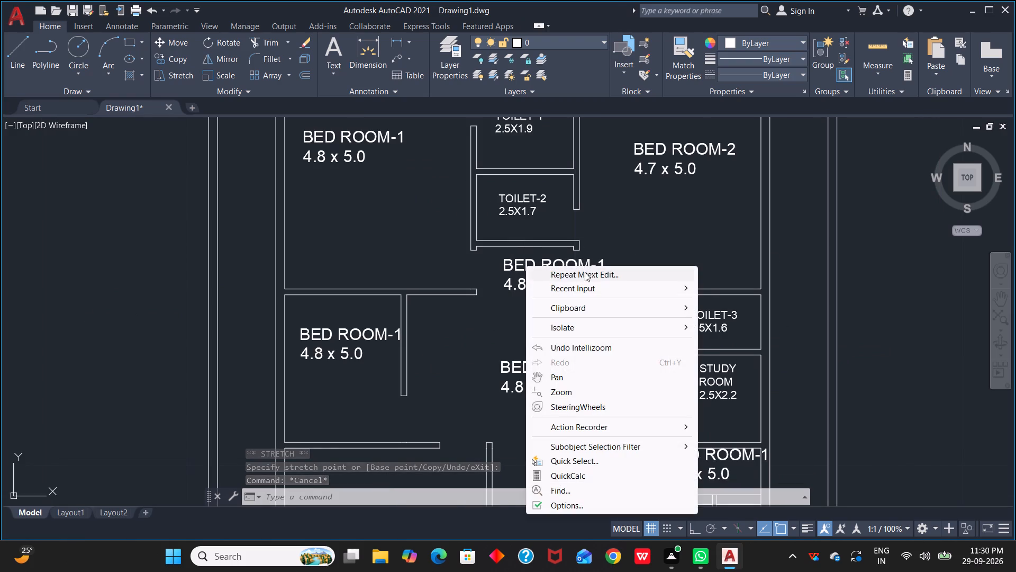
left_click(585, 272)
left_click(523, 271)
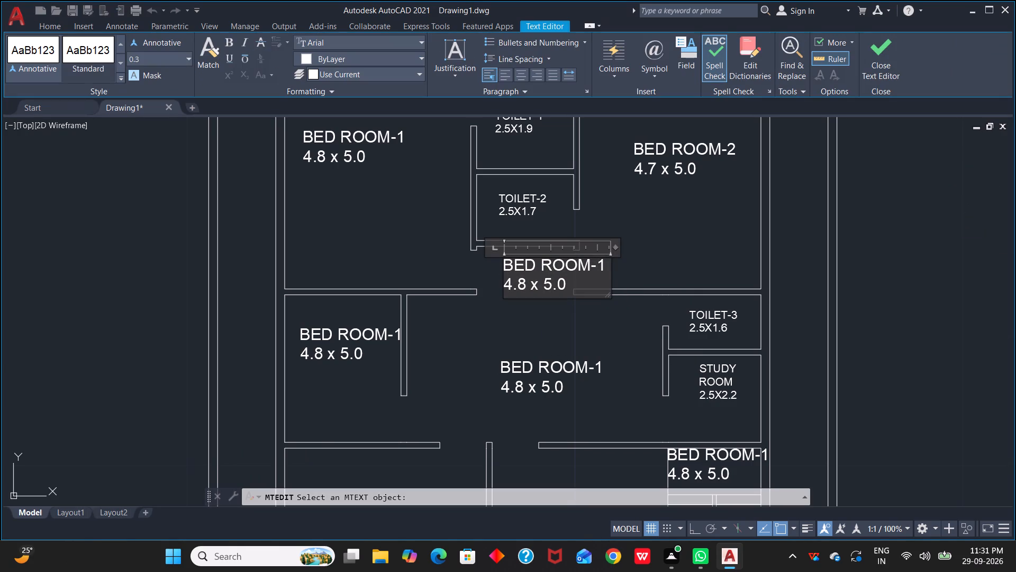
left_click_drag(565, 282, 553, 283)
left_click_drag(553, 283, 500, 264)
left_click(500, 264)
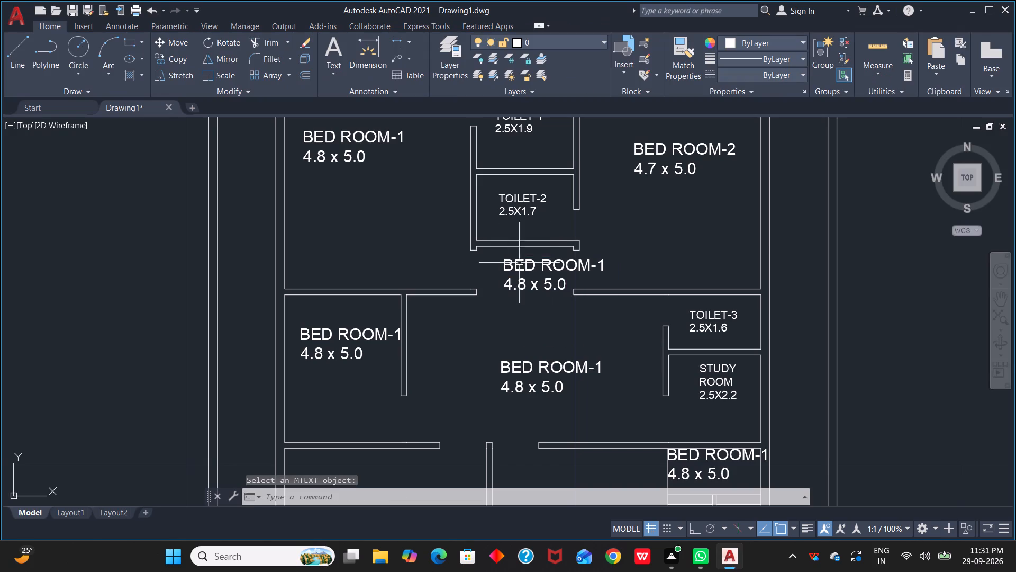
Change the room name in the label just below TOILET-2 to CORRIDOR-1.
right_click(548, 267)
left_click(574, 274)
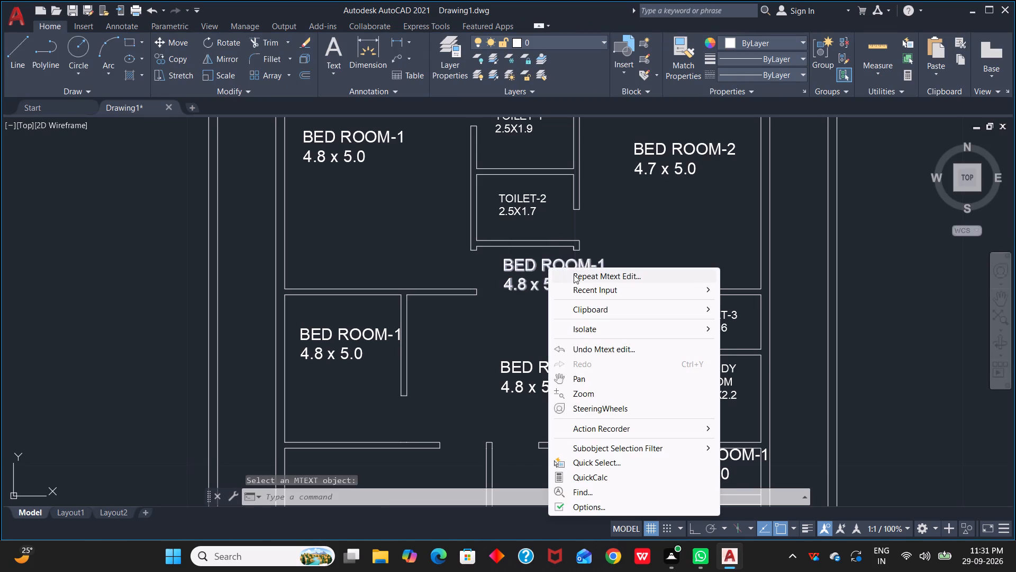
left_click(589, 266)
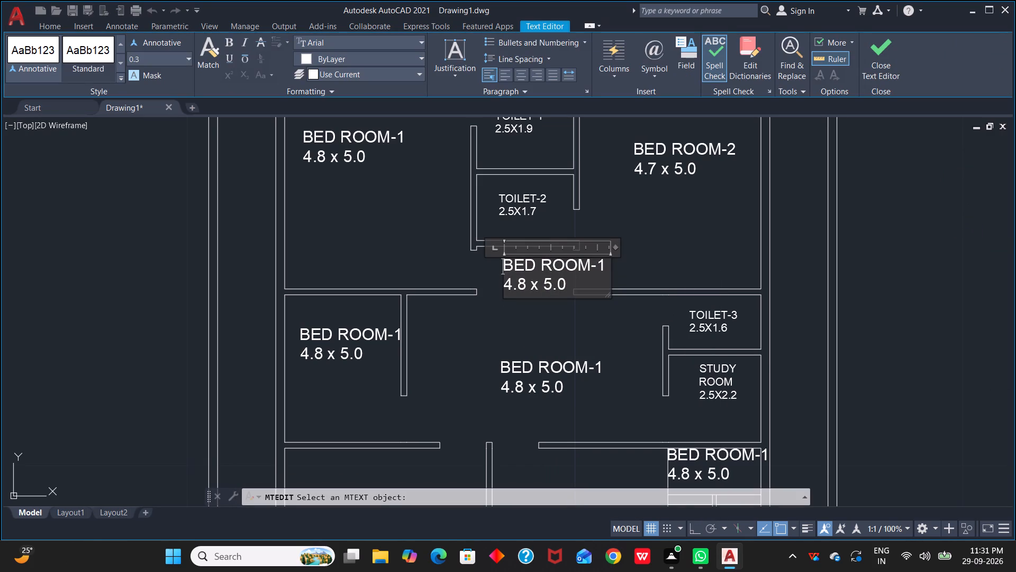
left_click(591, 265)
key("BackSpace")
key("BackSpace")
key("BackSpace")
key("BackSpace")
key("BackSpace")
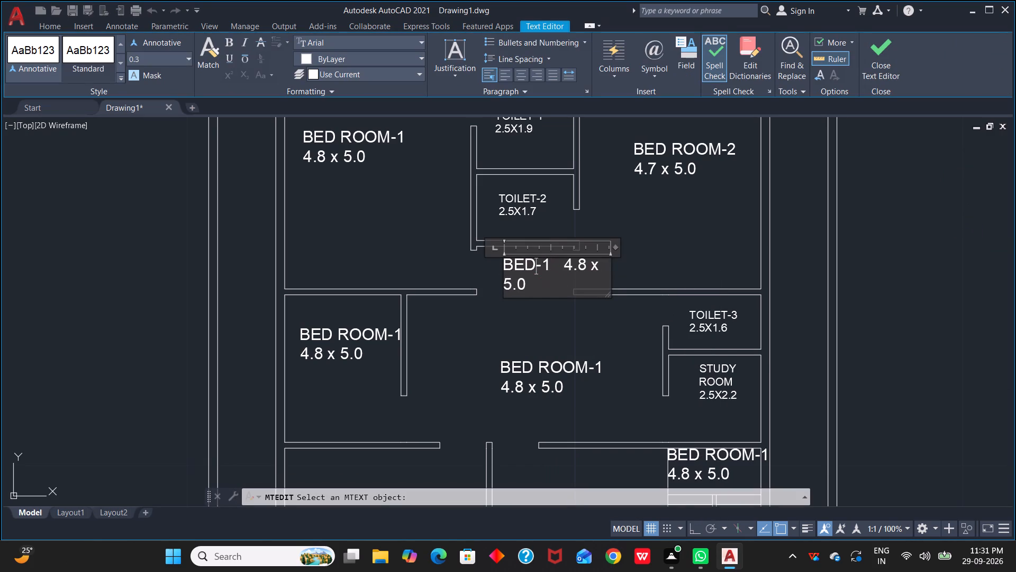
key("BackSpace")
key("BackSpace")
key("BackSpace")
key("c")
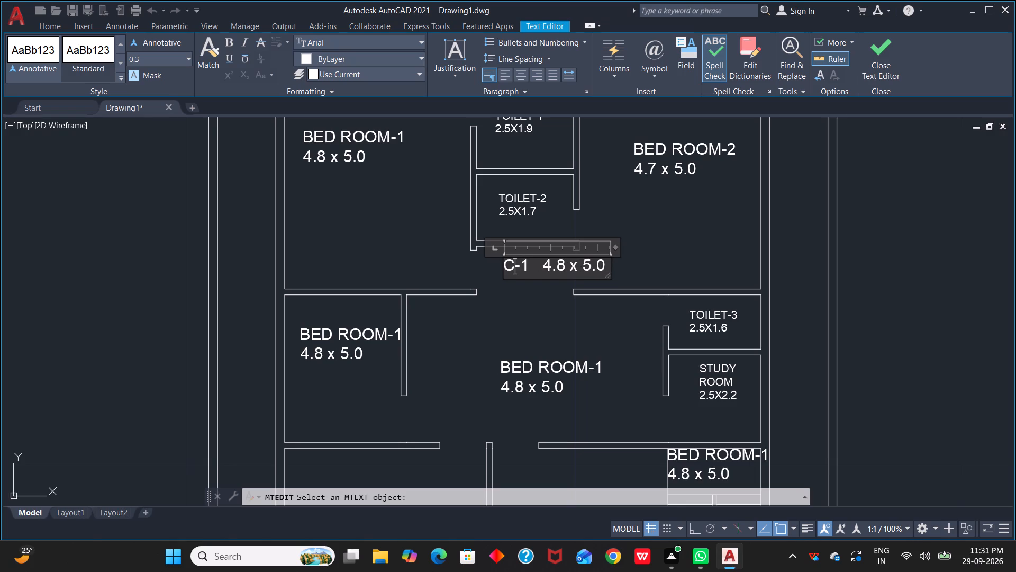
type("ORR")
key("i")
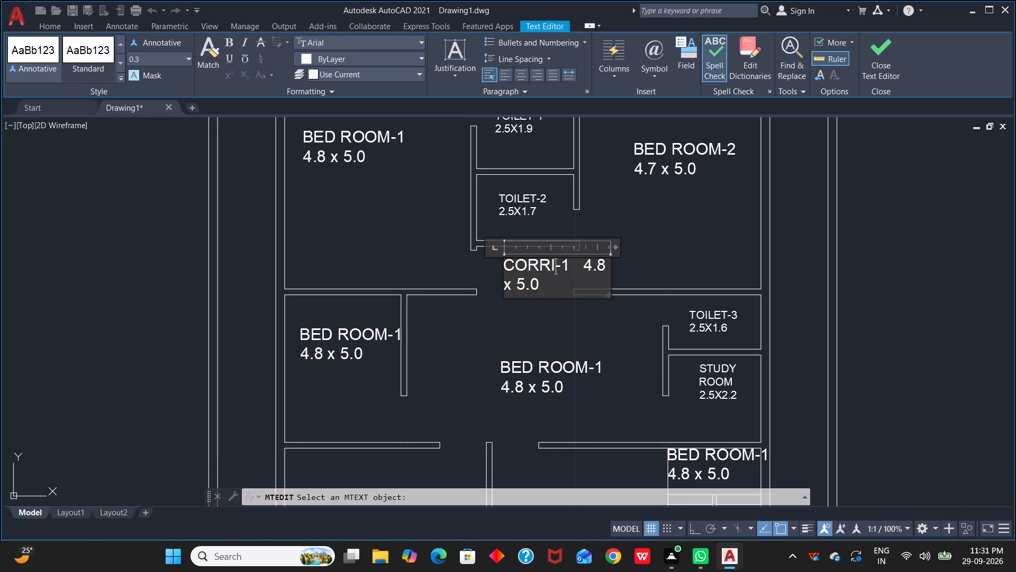
type("DOR")
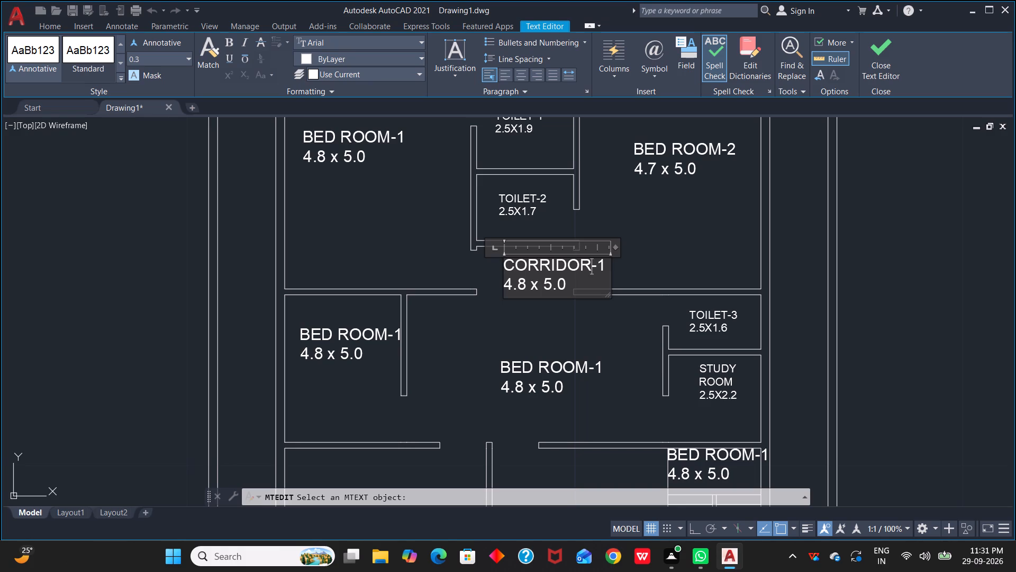
Change the size in the CORRIDOR-1 label to 2.5x 1.0 and finish the text edit.
left_click(529, 284)
key("BackSpace")
key("BackSpace")
key("BackSpace")
key("BackSpace")
type("2.5")
key("Right")
key("Right")
key("Right")
key("Right")
key("Right")
key("BackSpace")
key("BackSpace")
key("BackSpace")
type("1.0")
left_click(658, 274)
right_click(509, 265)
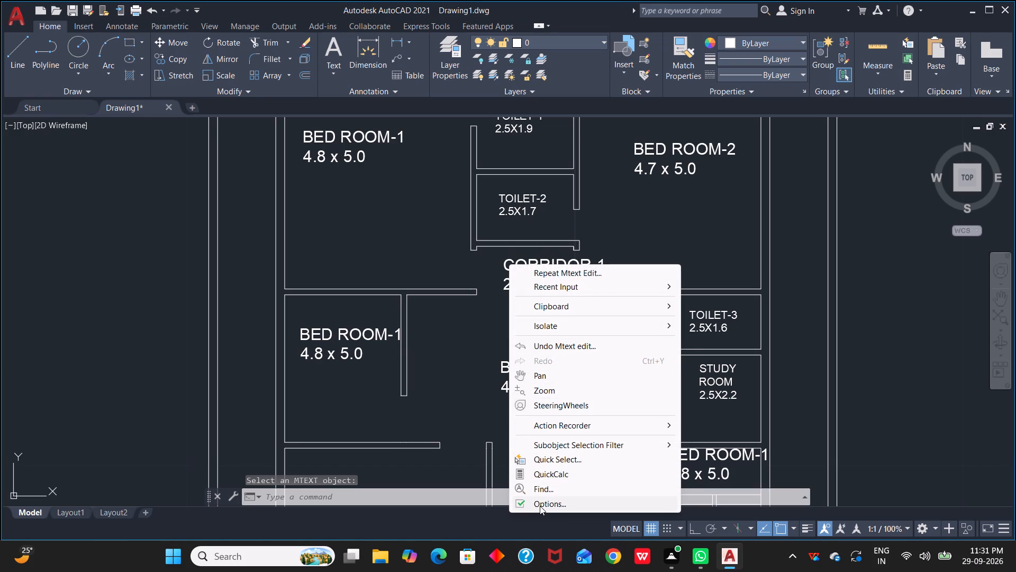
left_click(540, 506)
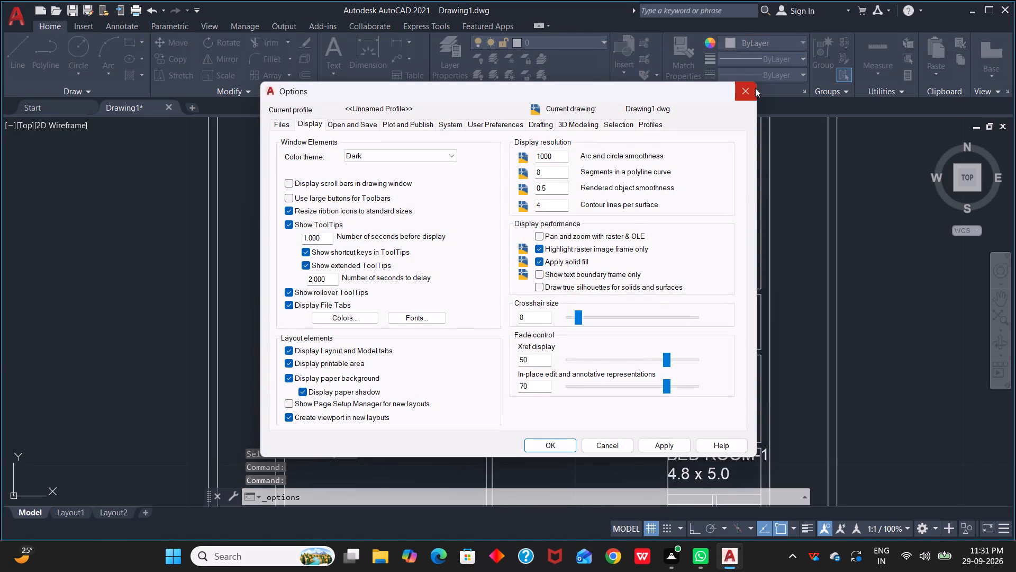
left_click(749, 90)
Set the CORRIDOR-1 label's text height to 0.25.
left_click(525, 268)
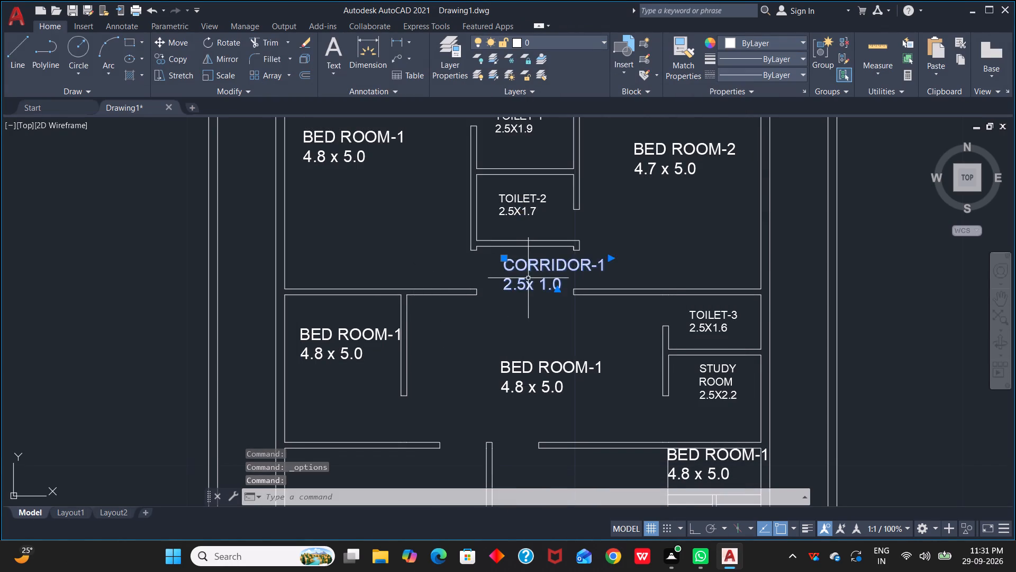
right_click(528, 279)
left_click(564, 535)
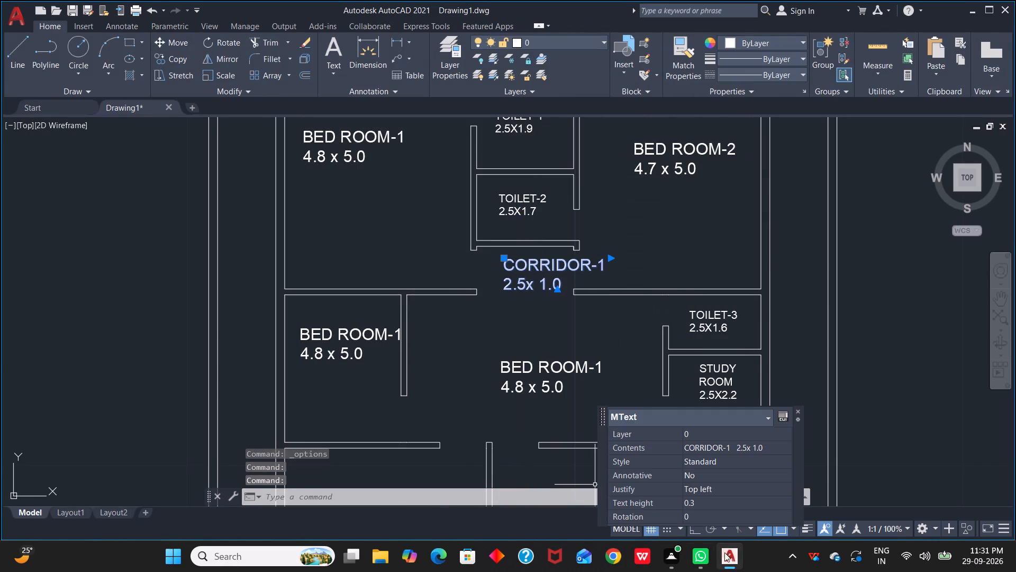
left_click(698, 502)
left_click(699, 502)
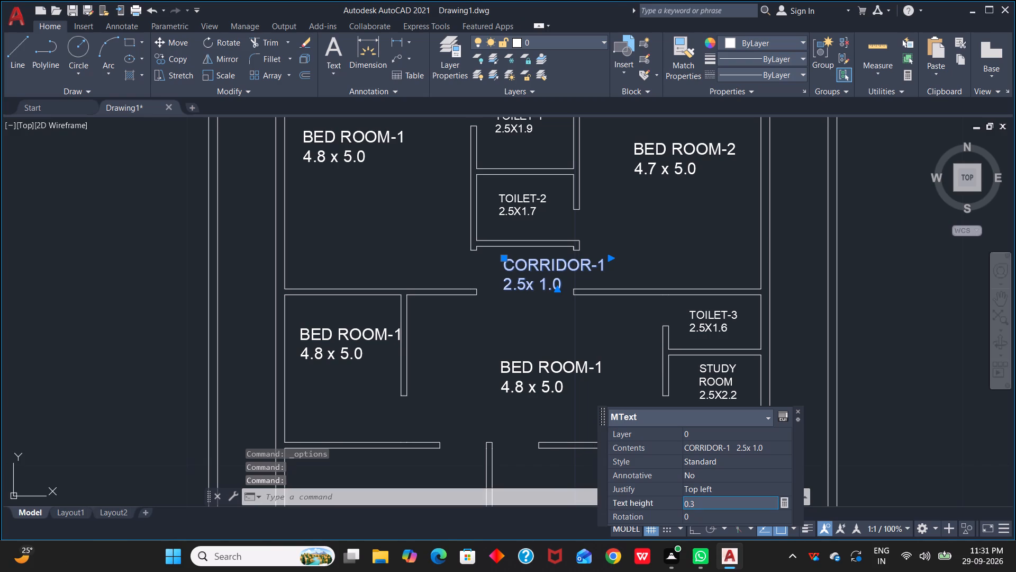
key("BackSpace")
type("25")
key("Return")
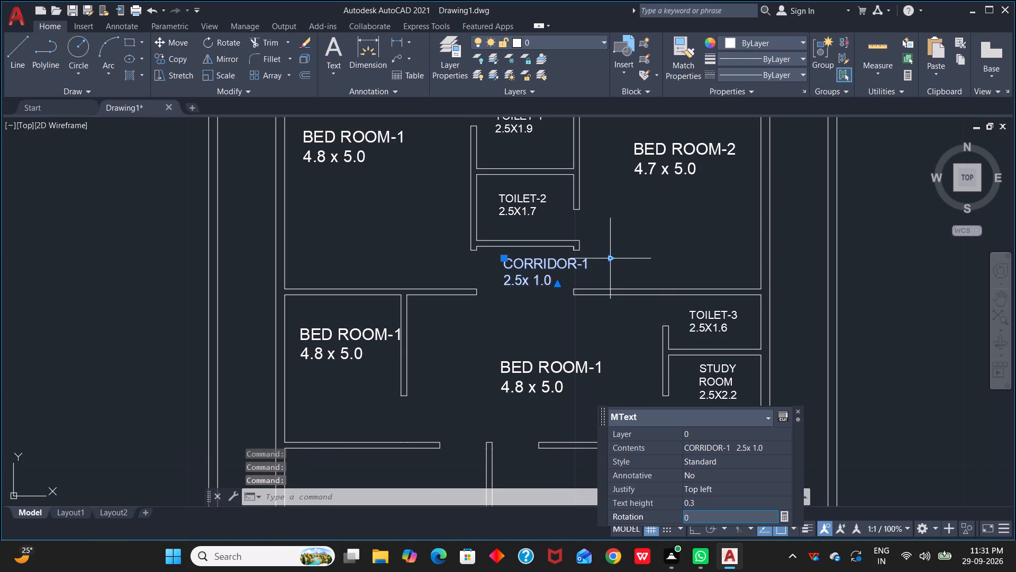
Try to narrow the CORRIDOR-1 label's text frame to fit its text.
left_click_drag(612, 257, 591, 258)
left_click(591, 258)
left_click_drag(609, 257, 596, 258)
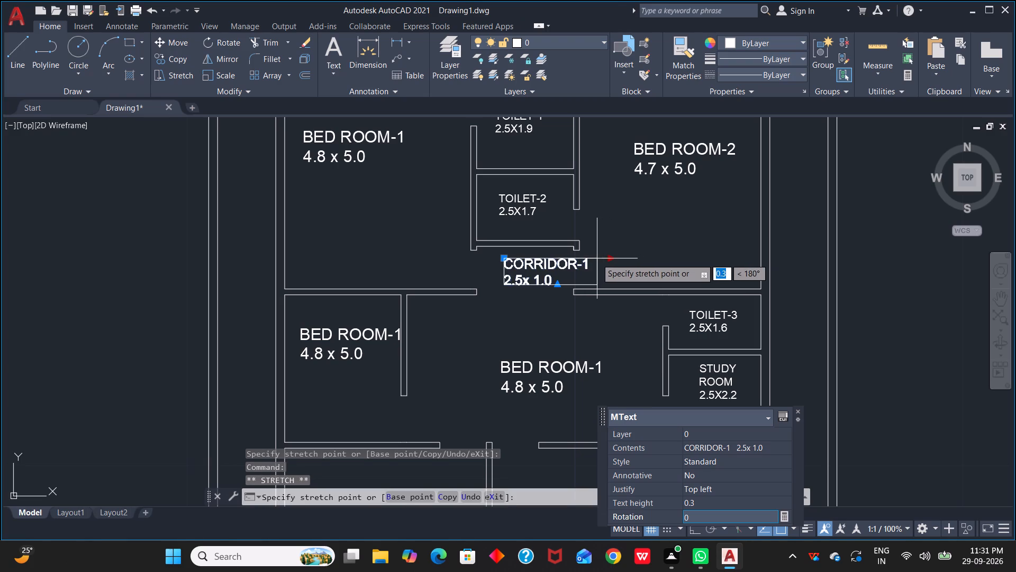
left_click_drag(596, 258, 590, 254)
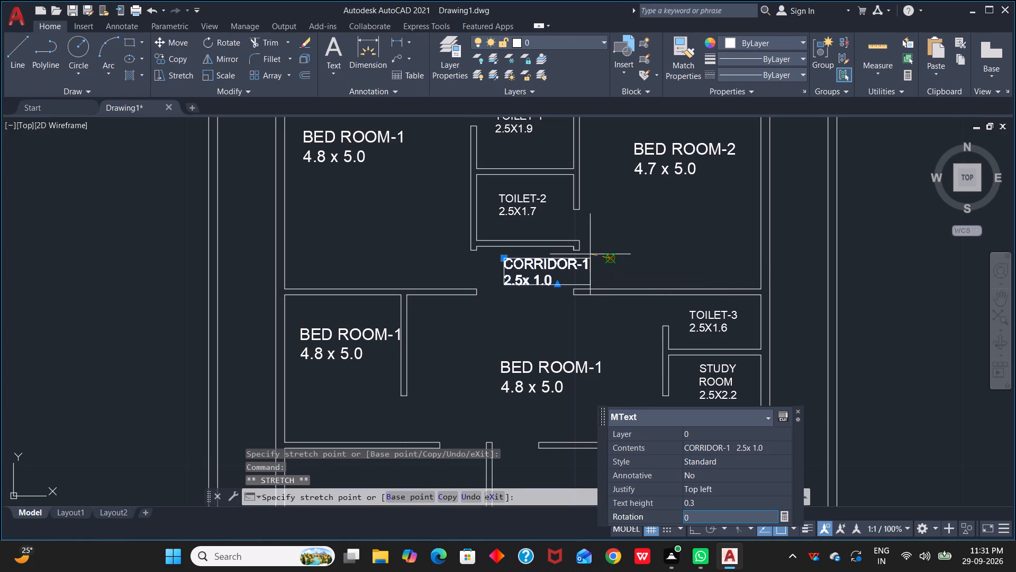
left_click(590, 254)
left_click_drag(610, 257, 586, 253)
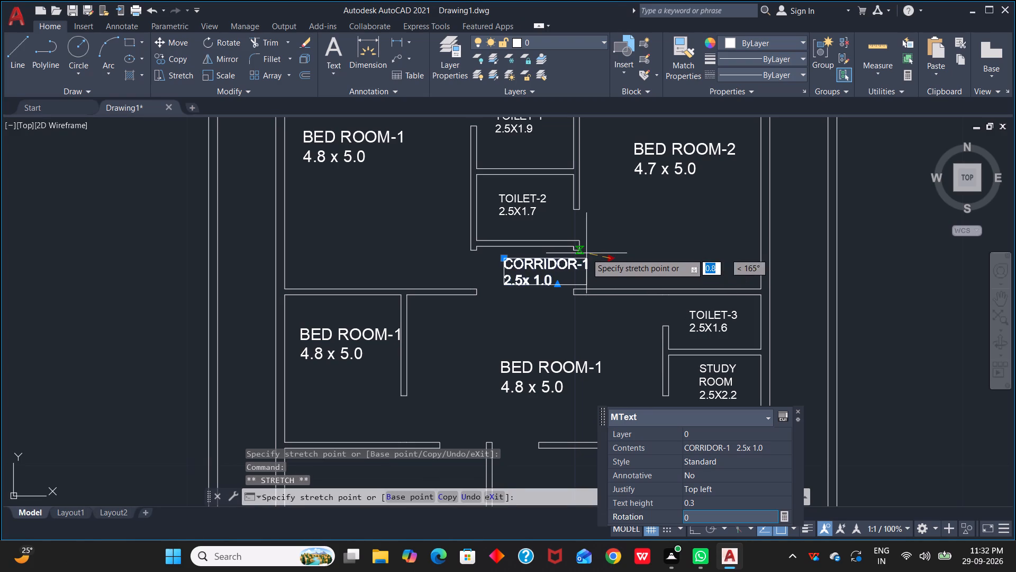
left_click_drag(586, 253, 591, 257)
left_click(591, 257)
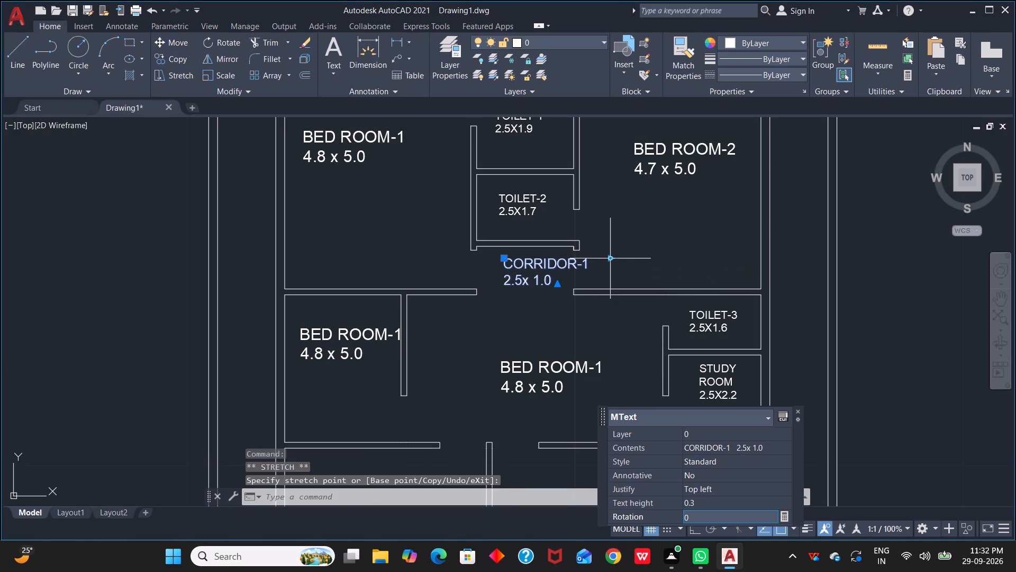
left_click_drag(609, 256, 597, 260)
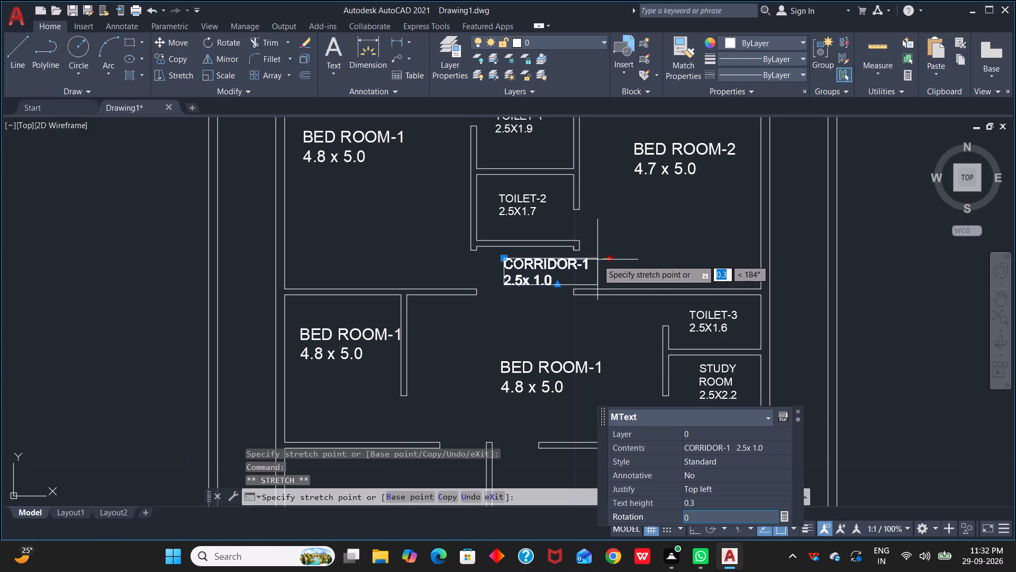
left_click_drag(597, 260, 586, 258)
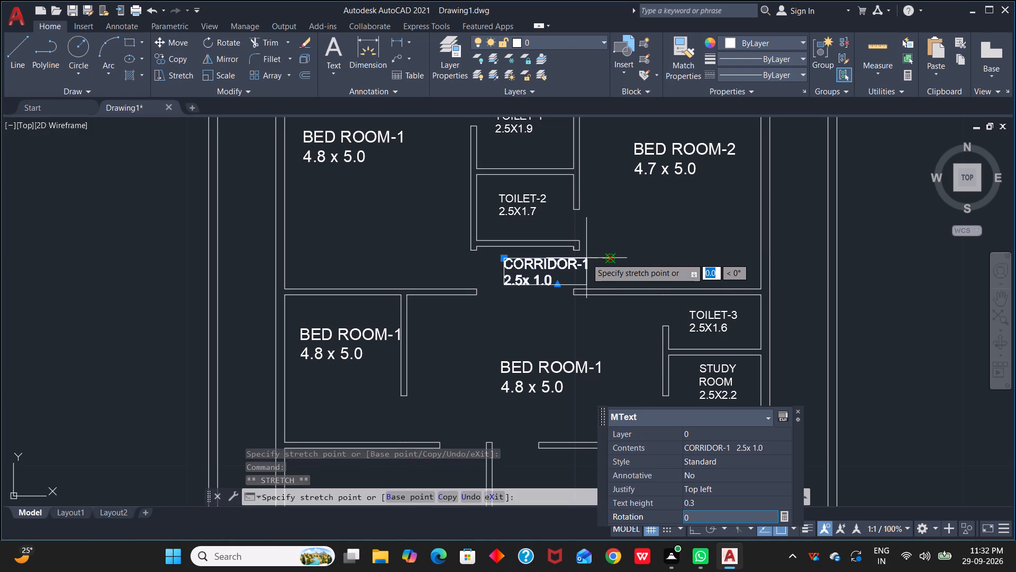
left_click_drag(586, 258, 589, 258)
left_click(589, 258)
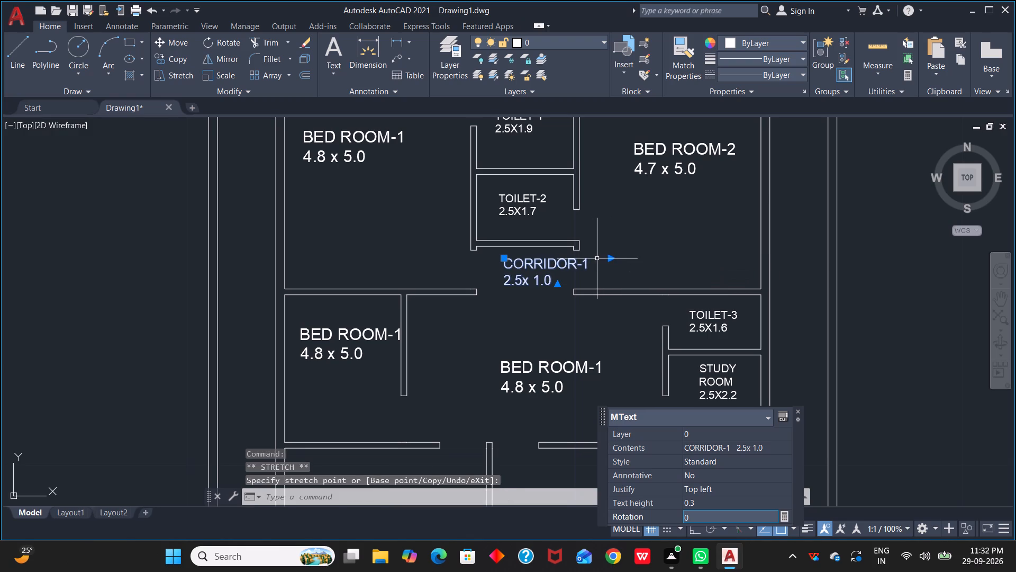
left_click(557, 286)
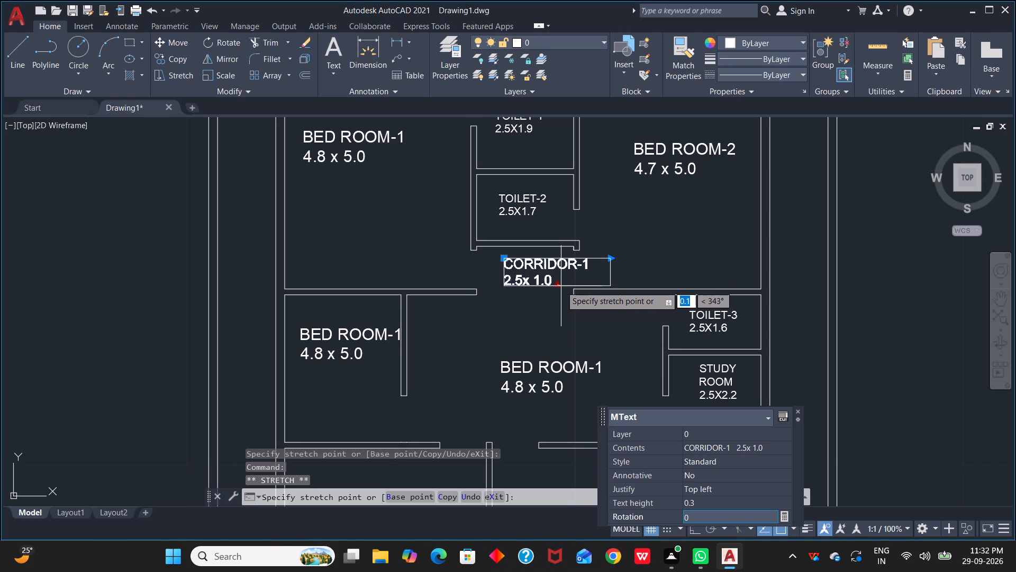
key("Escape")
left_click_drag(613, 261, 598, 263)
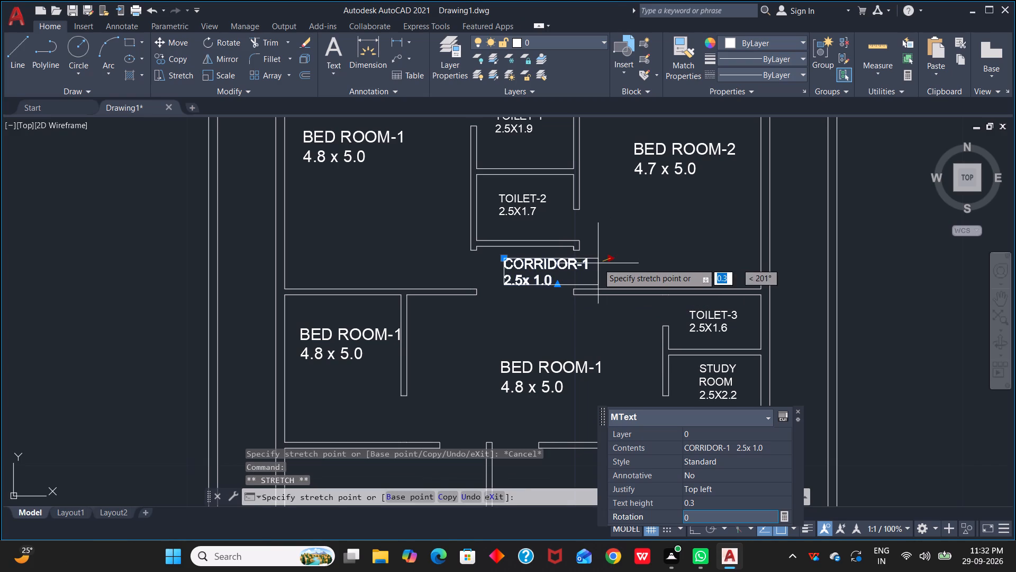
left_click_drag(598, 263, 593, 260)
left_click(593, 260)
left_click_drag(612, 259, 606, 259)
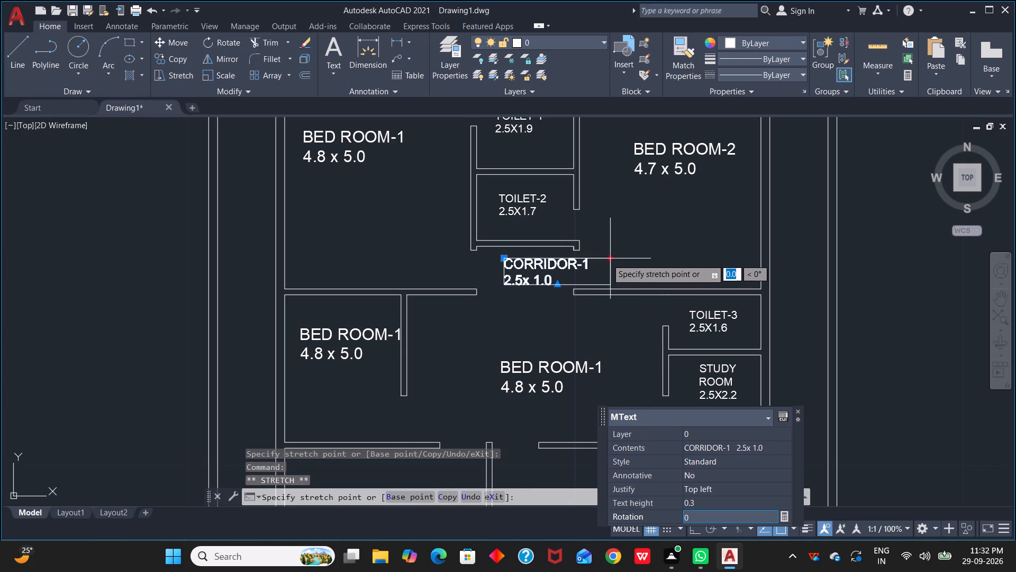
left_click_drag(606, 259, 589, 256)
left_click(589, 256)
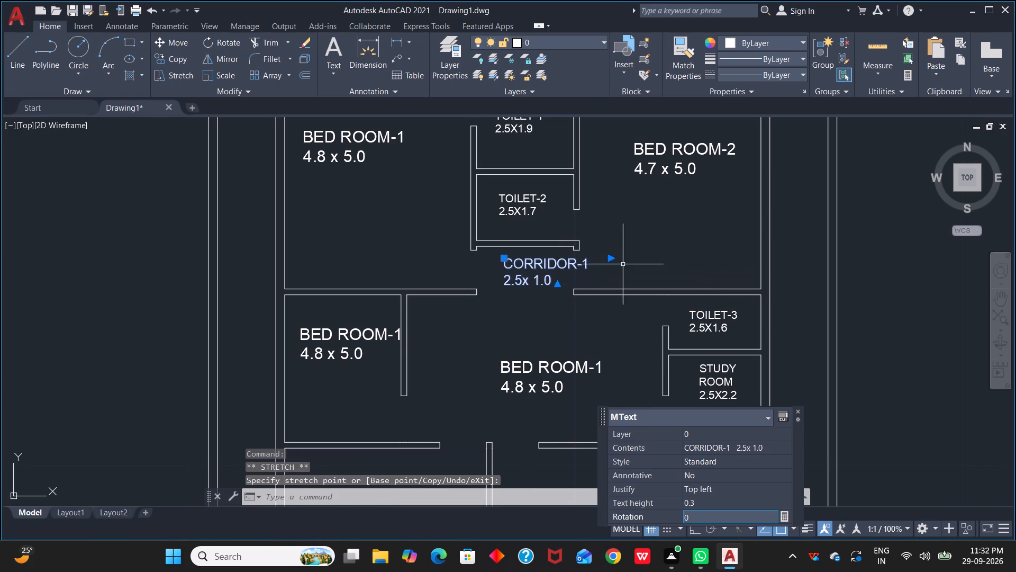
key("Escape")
Move the CORRIDOR-1 label about 0.7 m to the left, level with the corridor's left wall edge.
left_click(518, 265)
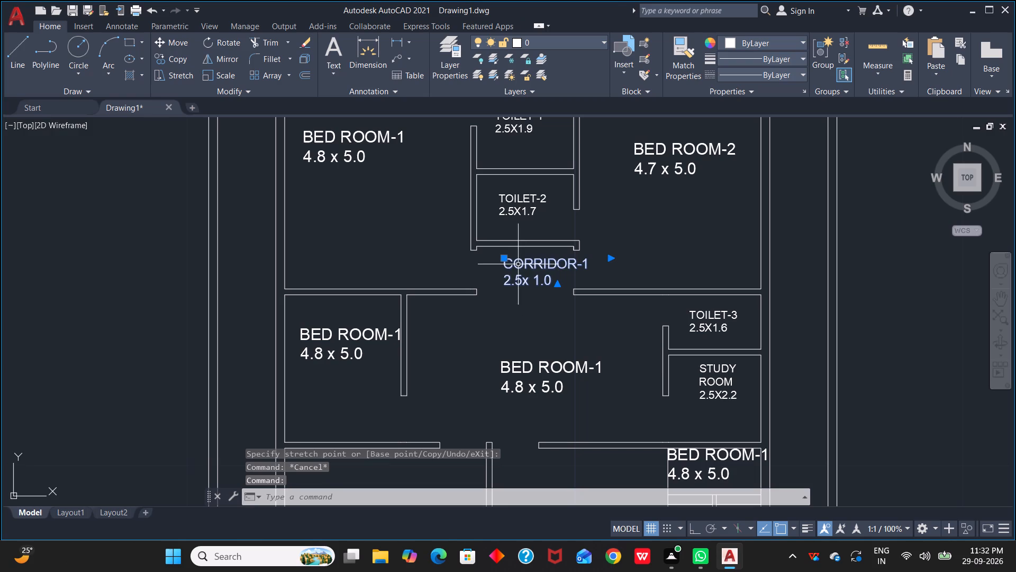
left_click_drag(507, 258, 482, 256)
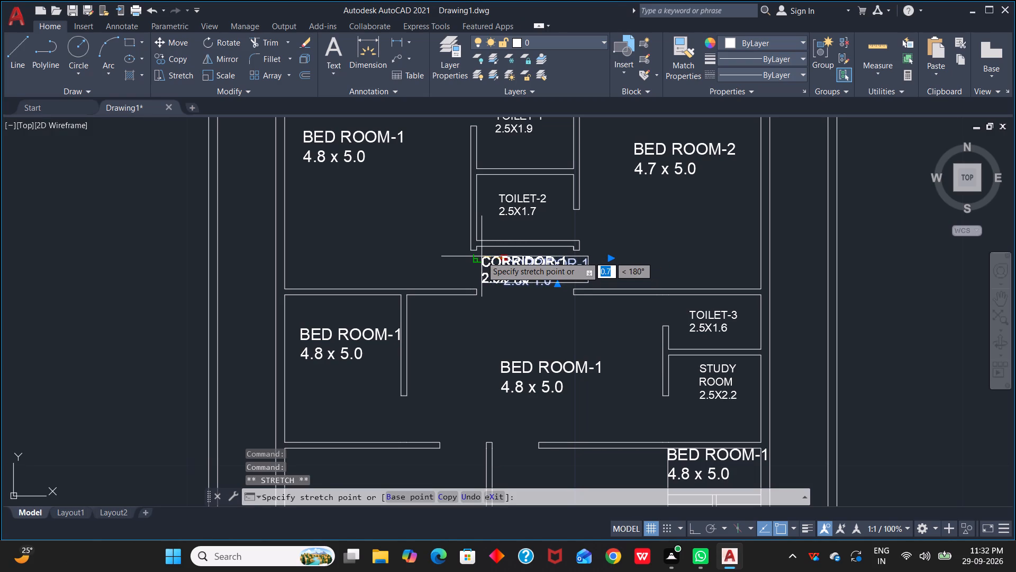
left_click_drag(482, 256, 482, 255)
left_click(482, 255)
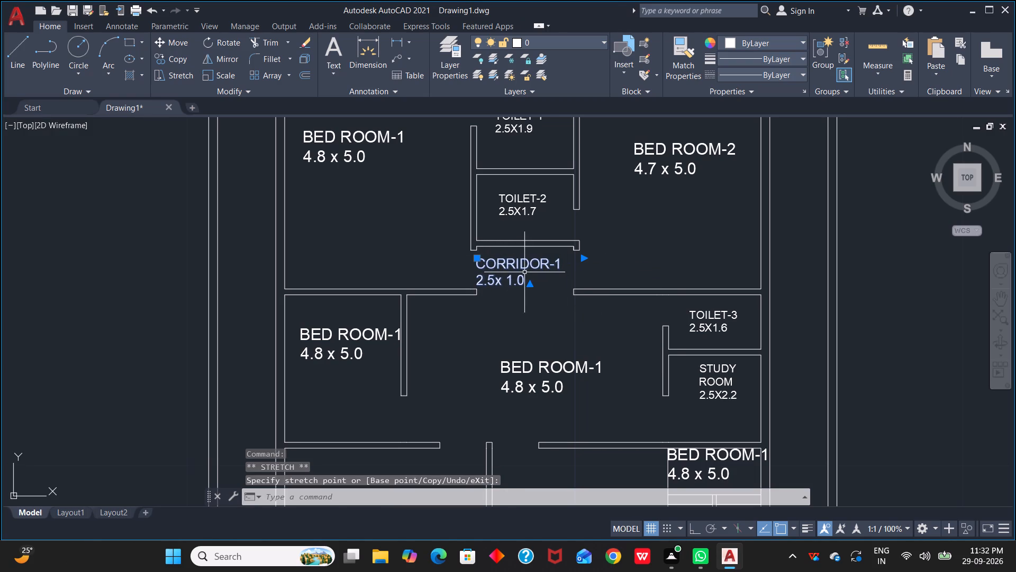
Set the CORRIDOR-1 label's text height to 0.2.
right_click(524, 272)
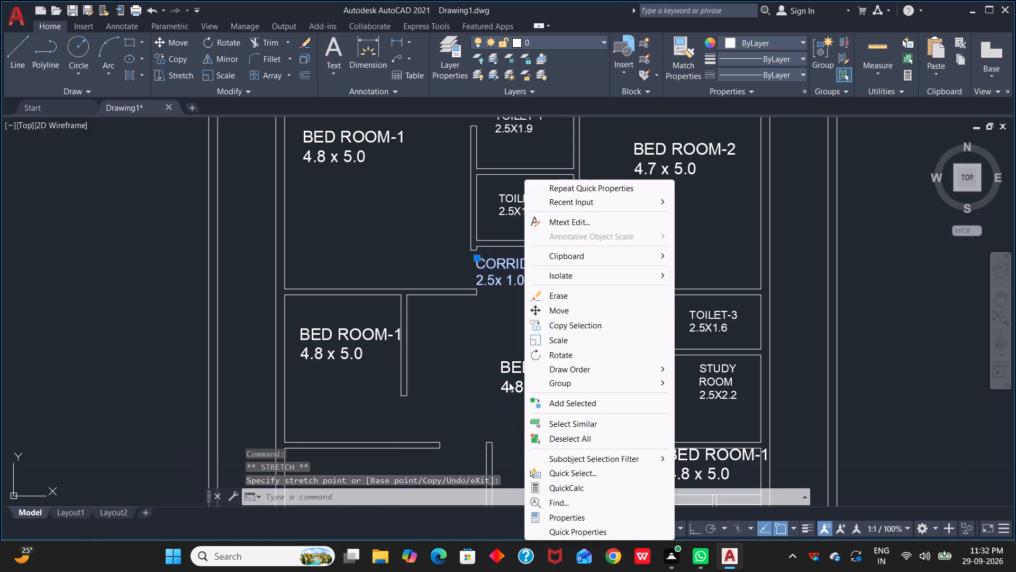
left_click(584, 526)
left_click(721, 491)
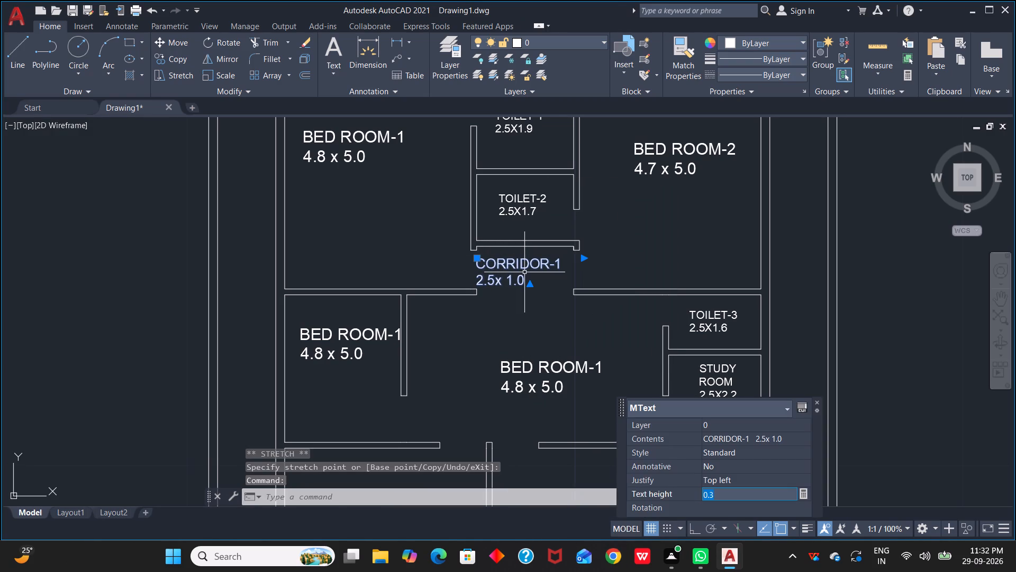
key("BackSpace")
type("0.2")
key("space")
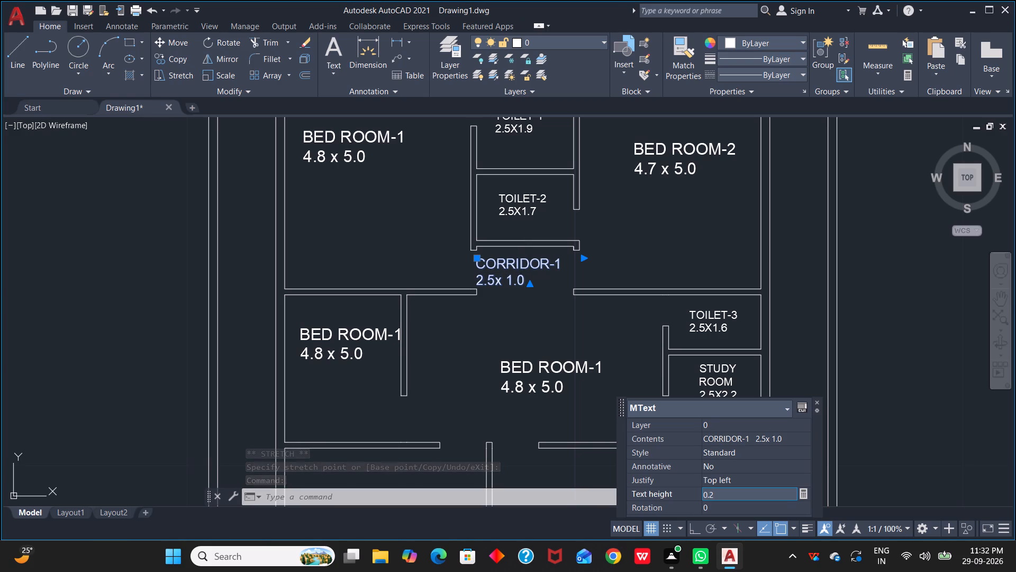
key("Return")
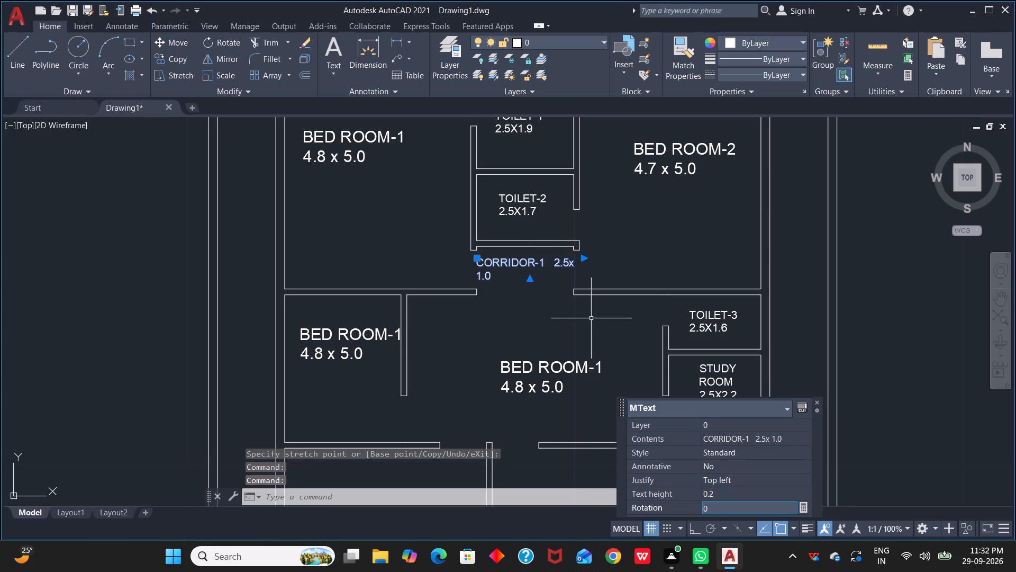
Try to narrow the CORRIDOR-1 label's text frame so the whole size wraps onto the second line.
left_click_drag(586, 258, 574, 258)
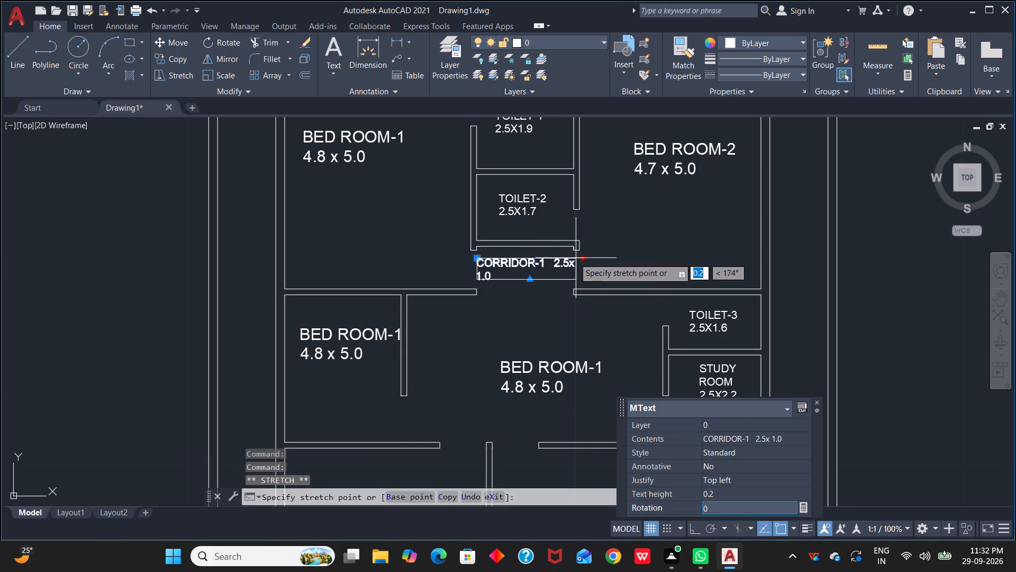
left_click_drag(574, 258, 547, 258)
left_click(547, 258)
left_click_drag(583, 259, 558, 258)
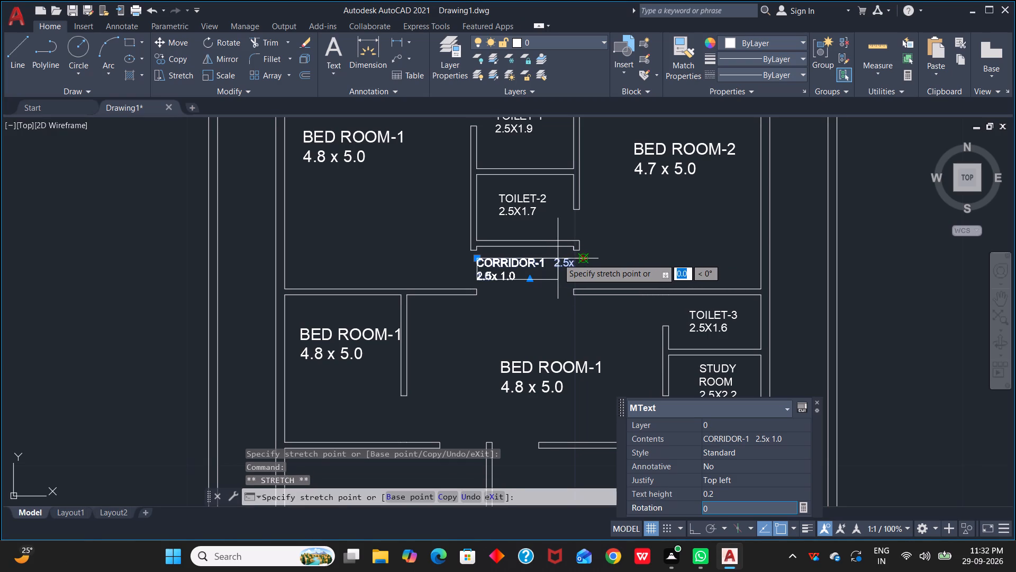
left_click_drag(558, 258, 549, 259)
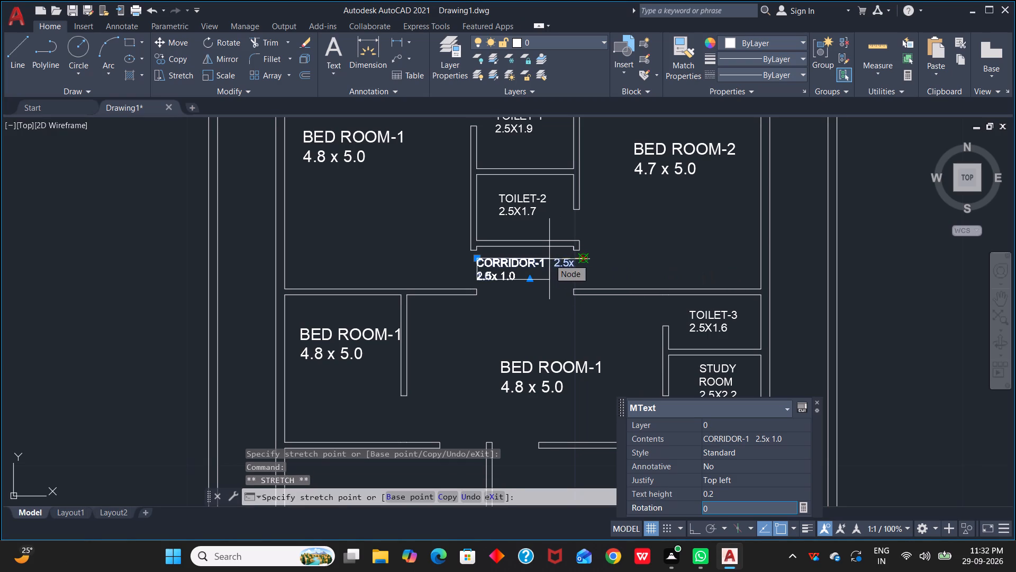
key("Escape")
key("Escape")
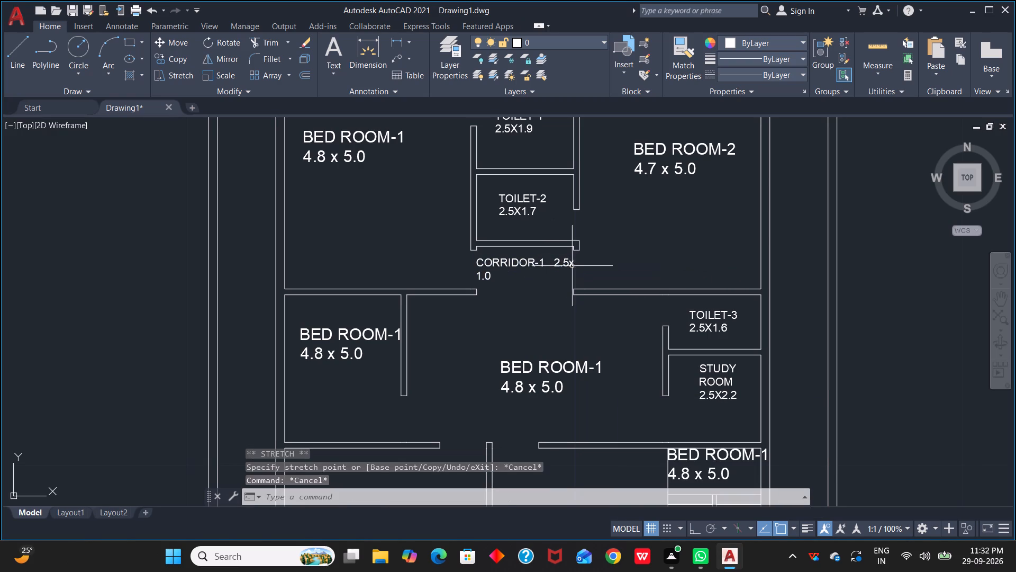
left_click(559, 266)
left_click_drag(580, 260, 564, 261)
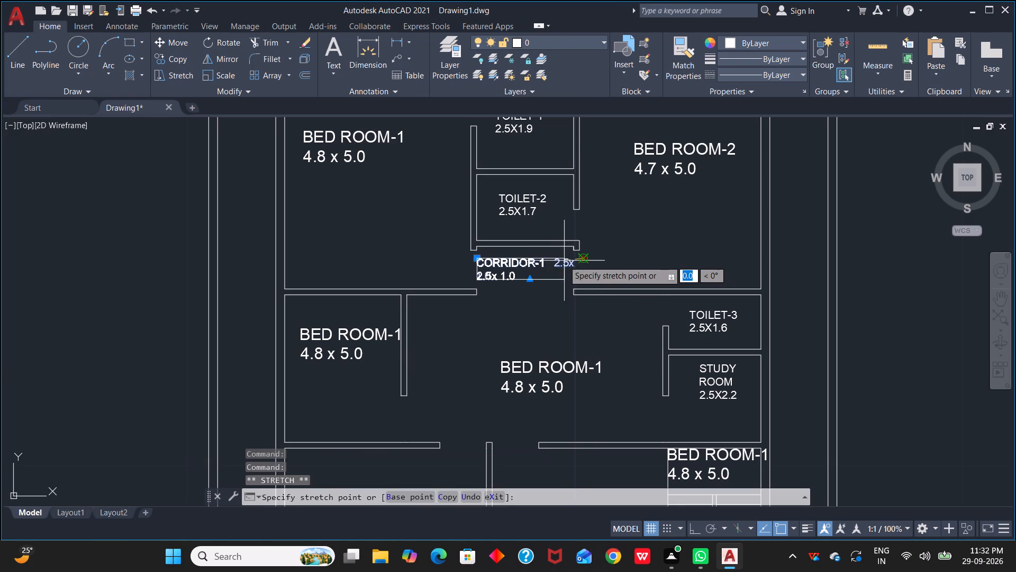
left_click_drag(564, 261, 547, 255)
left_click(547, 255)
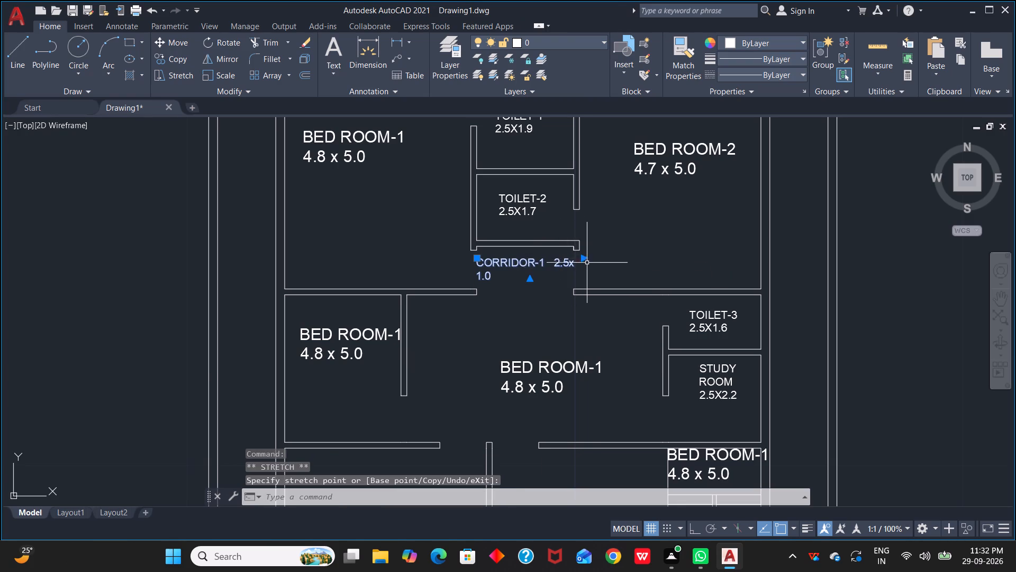
Narrow the CORRIDOR-1 label's text frame to just past the room name, with 2.5x 1.0 on the second line.
scroll(586, 257, "up", 3)
left_click(571, 261)
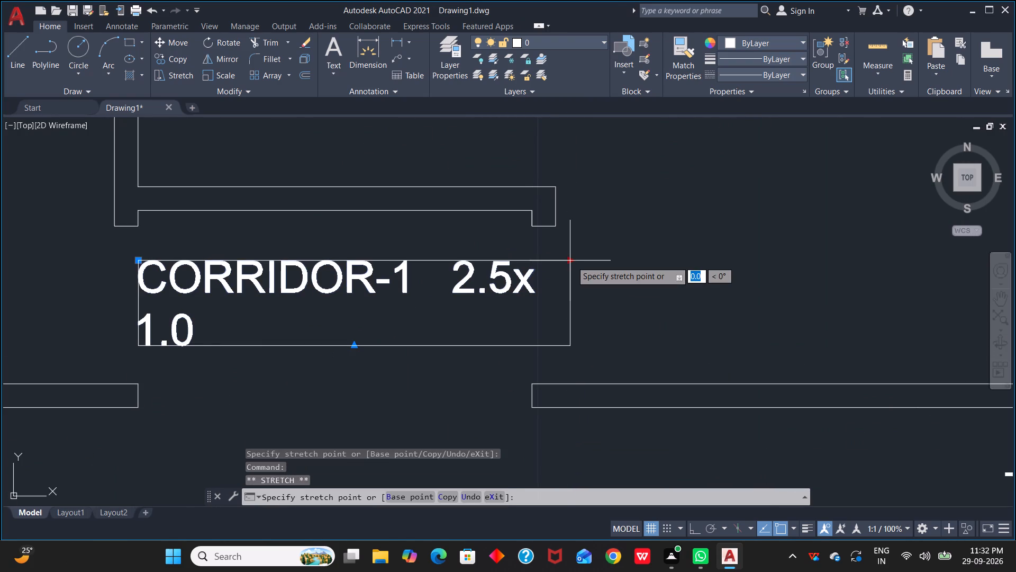
left_click_drag(571, 261, 417, 260)
left_click(417, 260)
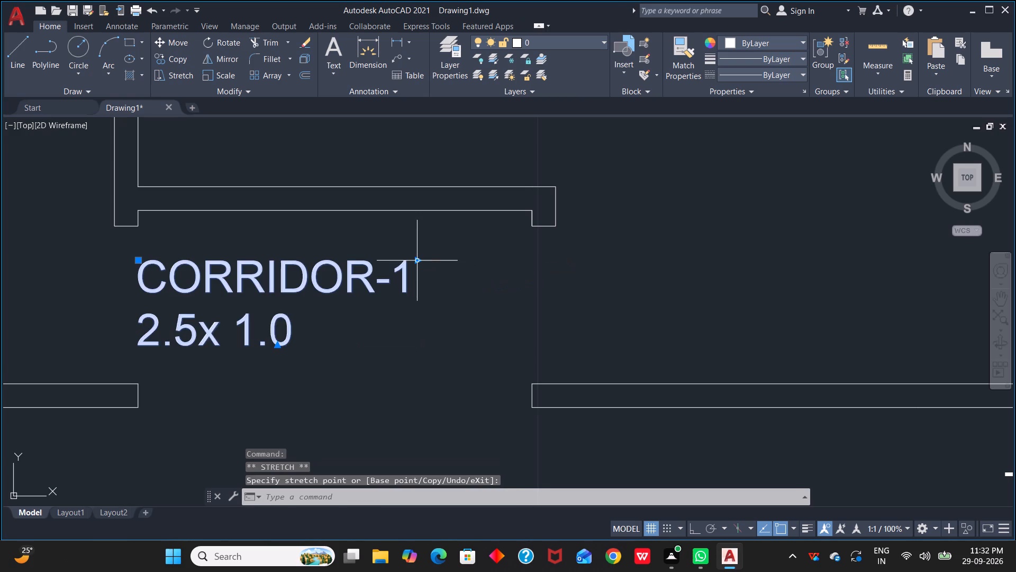
scroll(488, 300, "down", 2)
middle_click_drag(489, 300, 726, 302)
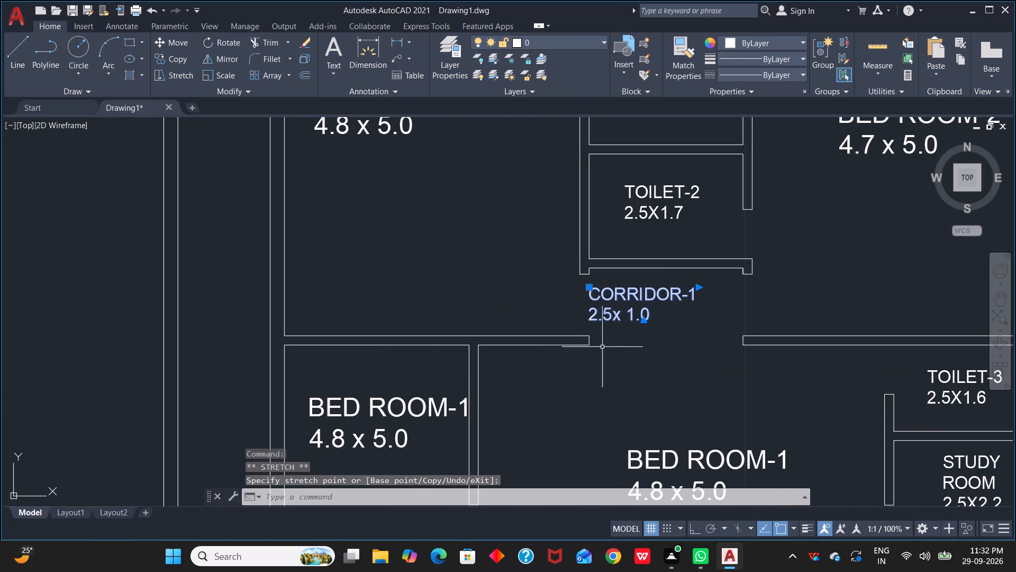
key("Escape")
Move the CORRIDOR-1 label slightly right and down to centre it in the corridor.
left_click(588, 293)
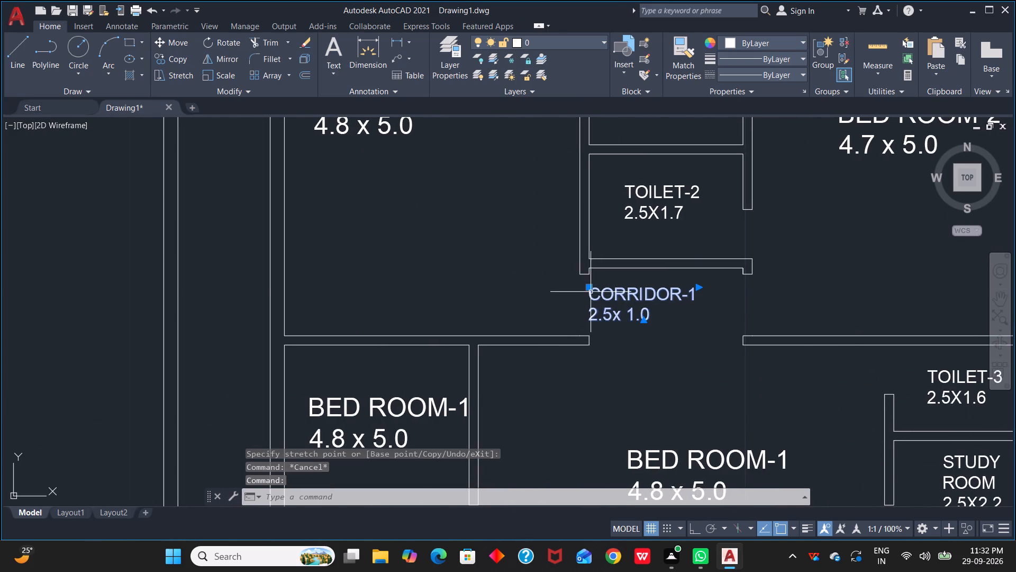
left_click_drag(588, 287, 617, 294)
left_click(617, 294)
scroll(768, 302, "down", 1)
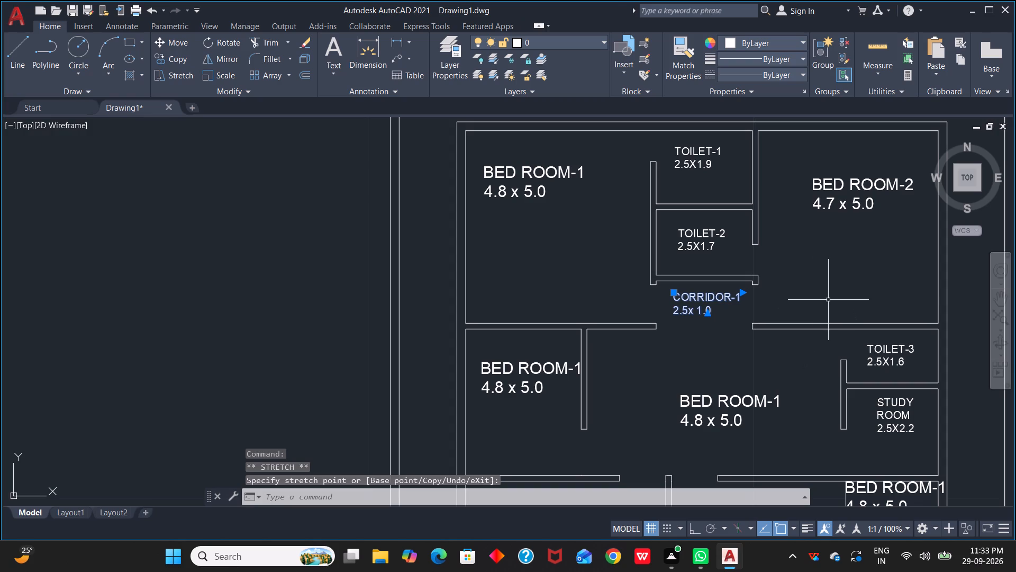
key("Escape")
Relabel the small room directly below the upper-left BED ROOM-1 as KITCHEN with the size 3.0x3.8.
scroll(783, 317, "down", 1)
scroll(799, 354, "up", 1)
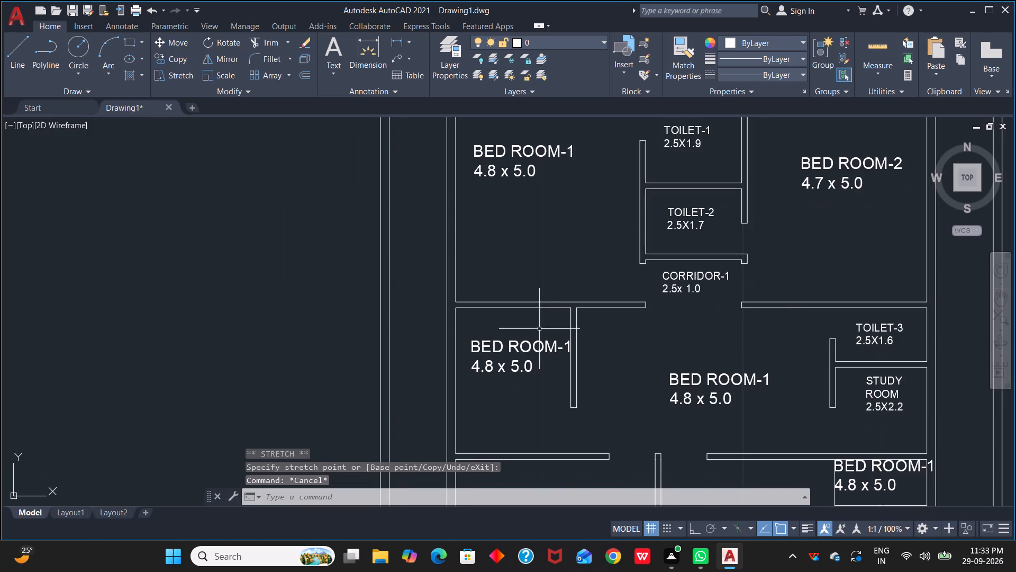
left_click(492, 351)
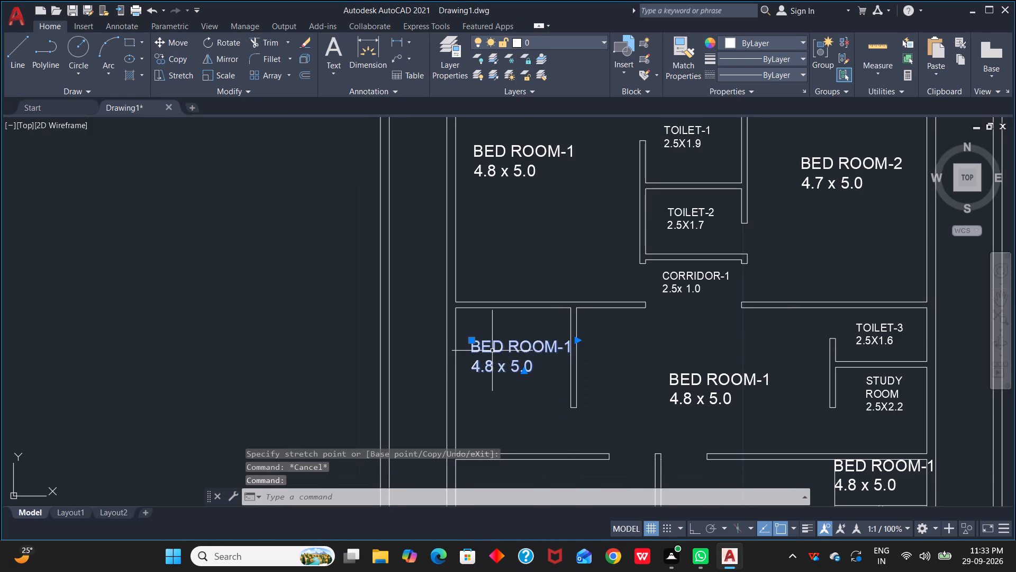
right_click(492, 351)
left_click(540, 221)
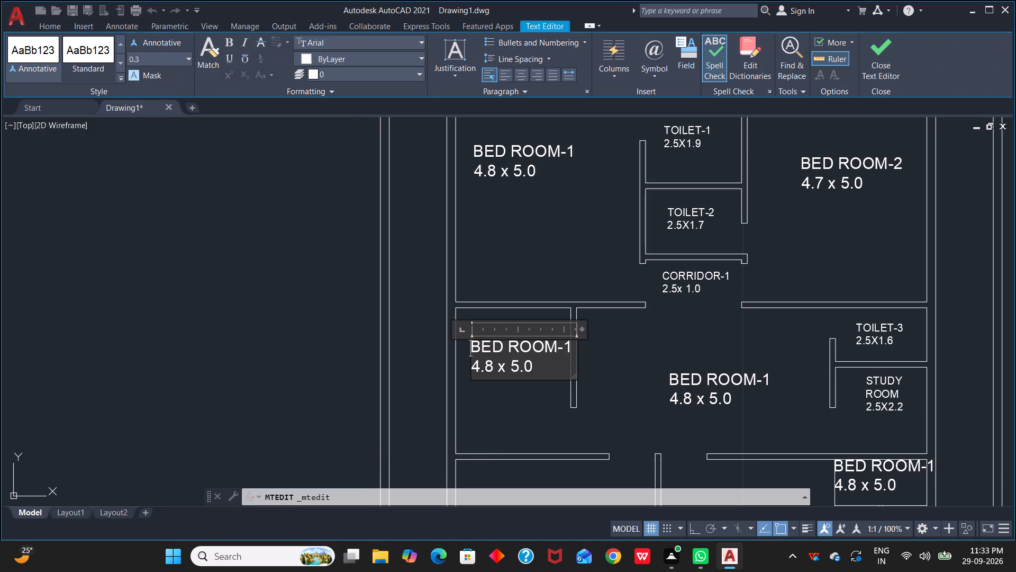
left_click_drag(537, 368, 468, 373)
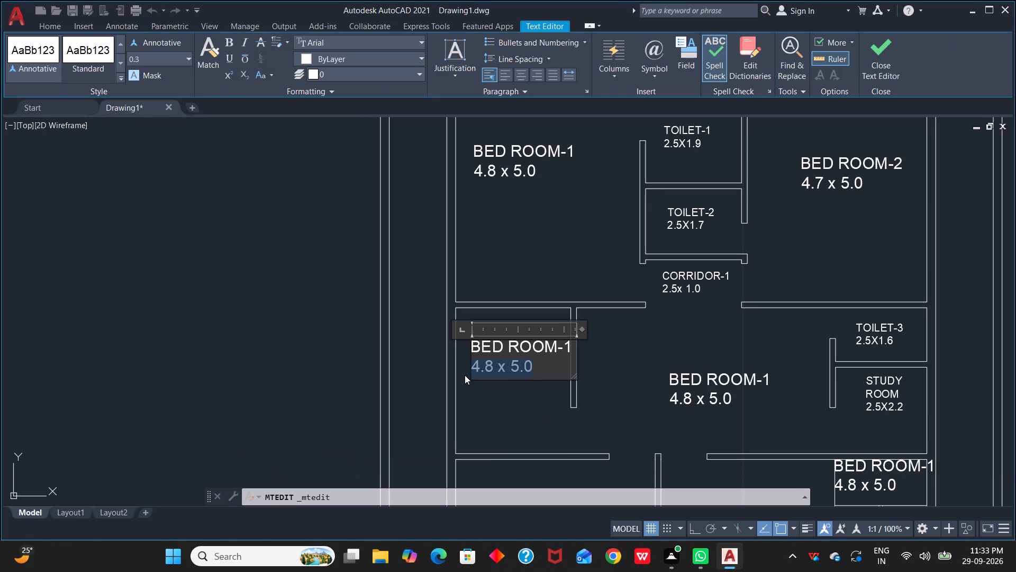
key("BackSpace")
type("3.0")
key("x")
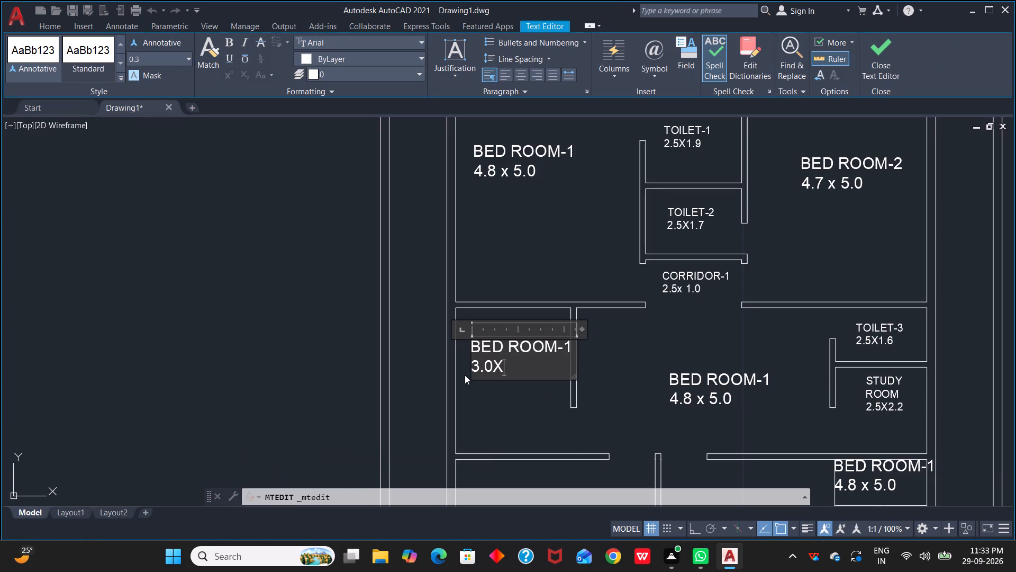
key("BackSpace")
key("shift+x")
type("3.8")
left_click_drag(571, 347, 474, 351)
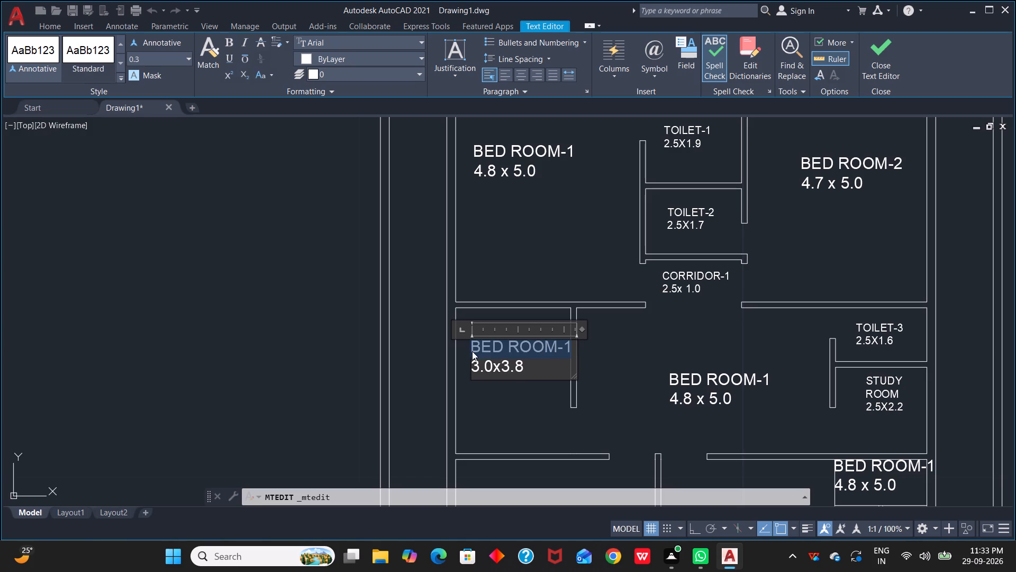
key("BackSpace")
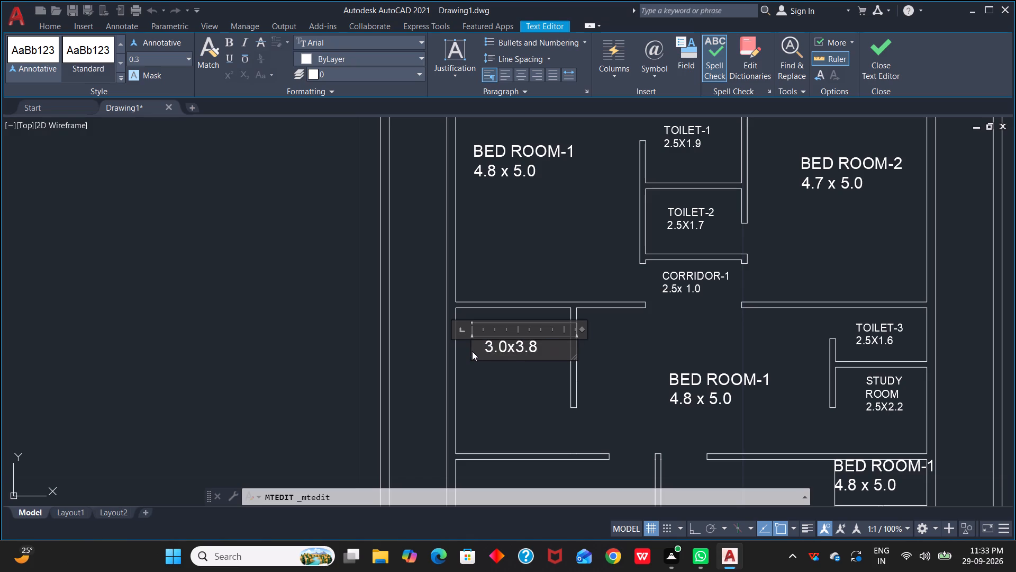
type("KITCHEN")
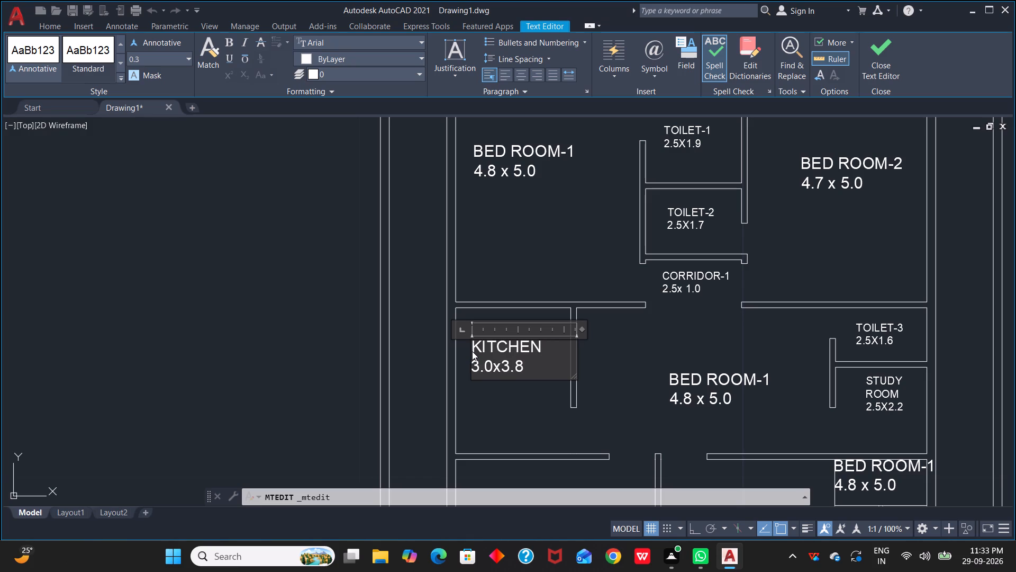
left_click(497, 394)
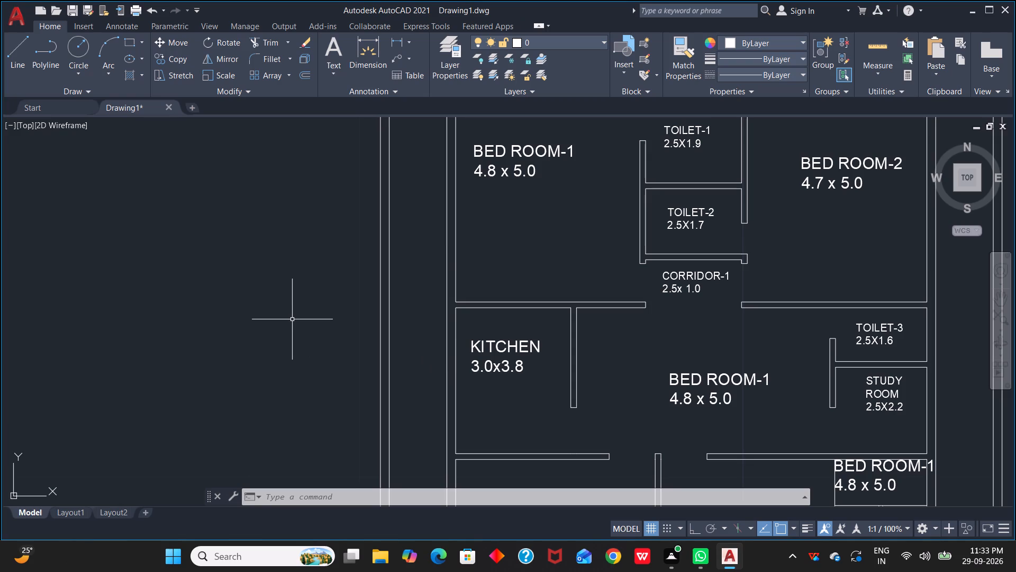
Match the CORRIDOR-1 label's text properties onto the KITCHEN, upper-left BED ROOM-1, central room and BED ROOM-2 labels.
key("m")
key("a")
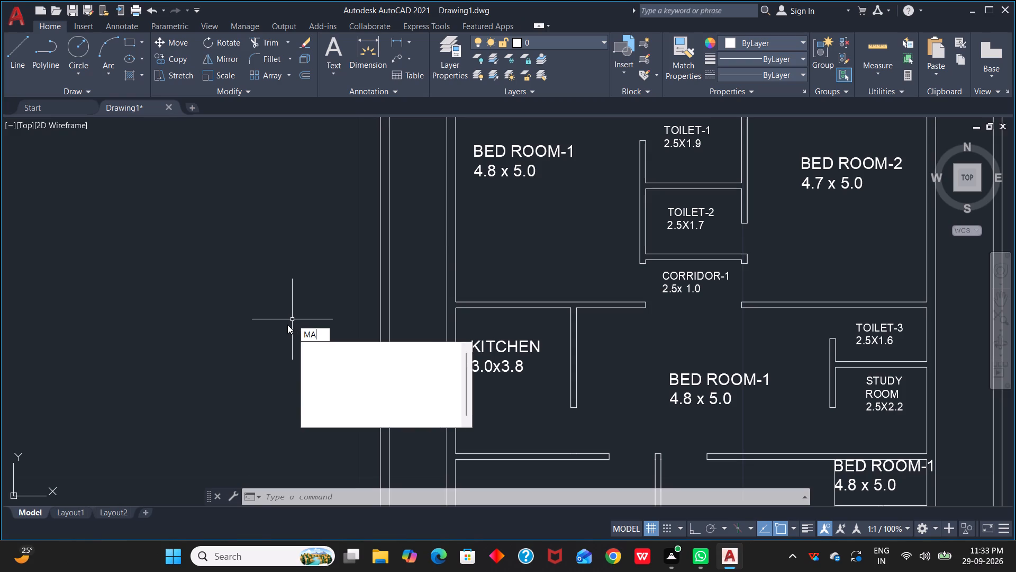
key("space")
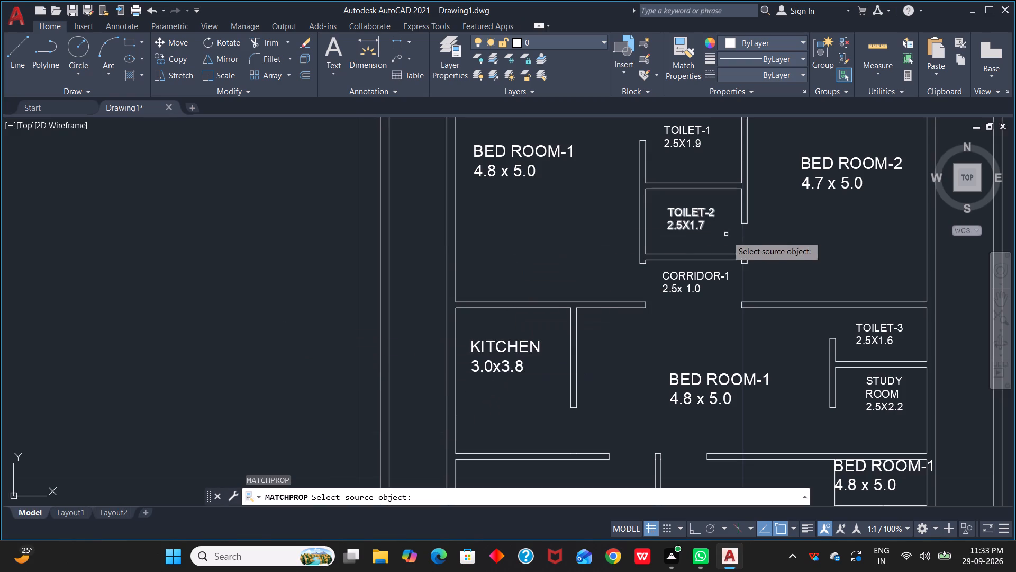
left_click(700, 218)
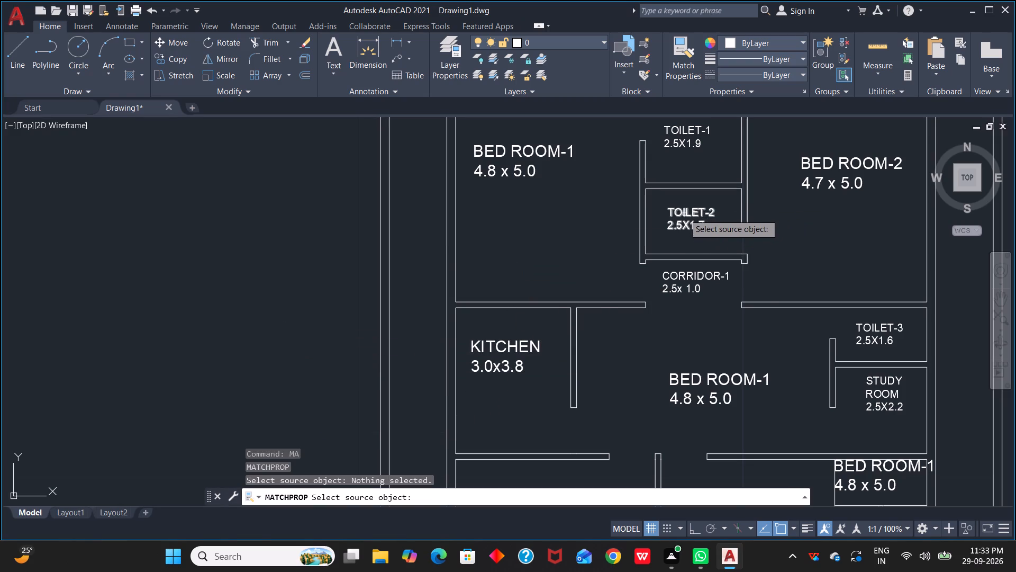
left_click(681, 278)
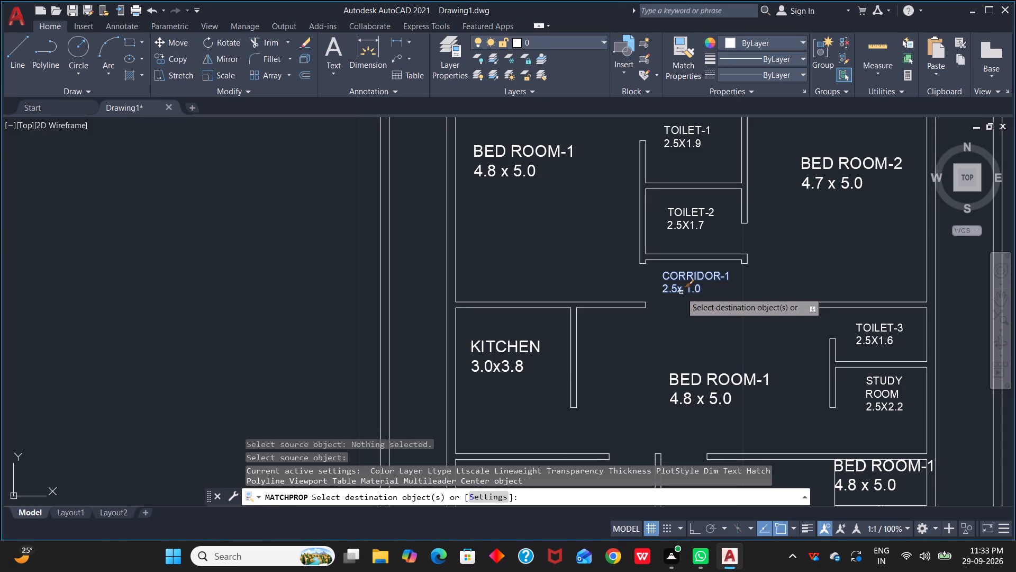
left_click(507, 347)
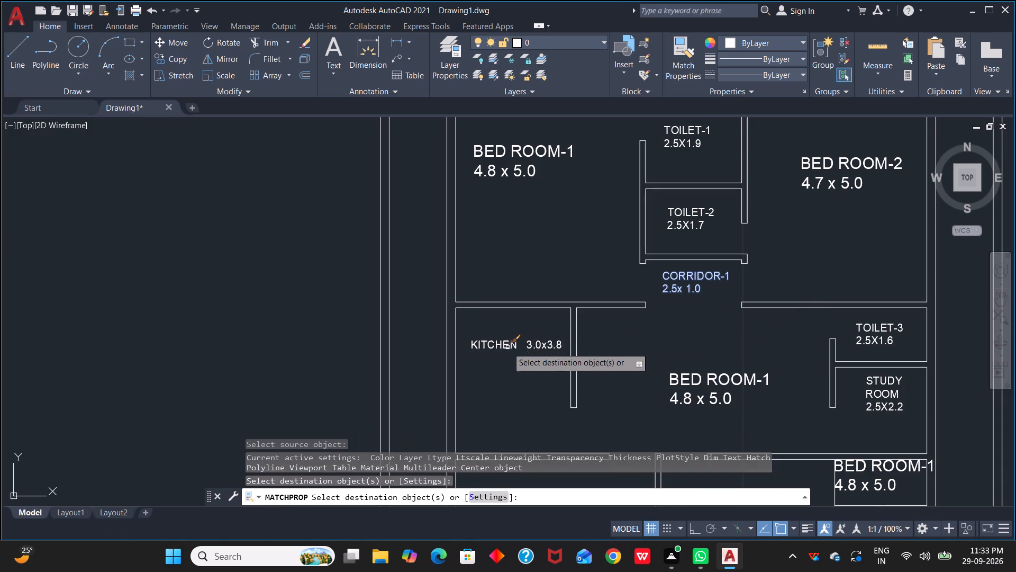
left_click(525, 155)
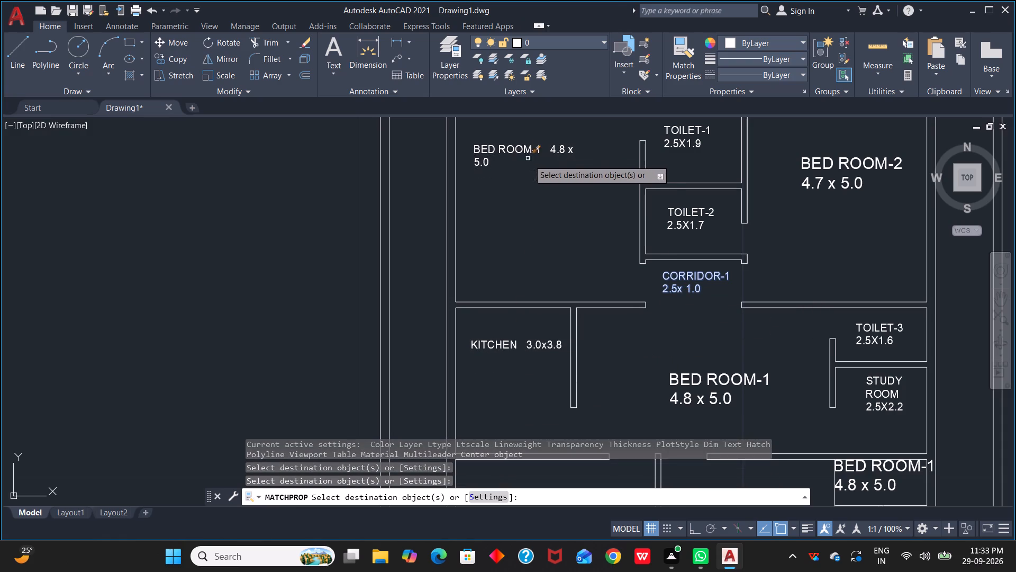
left_click(691, 374)
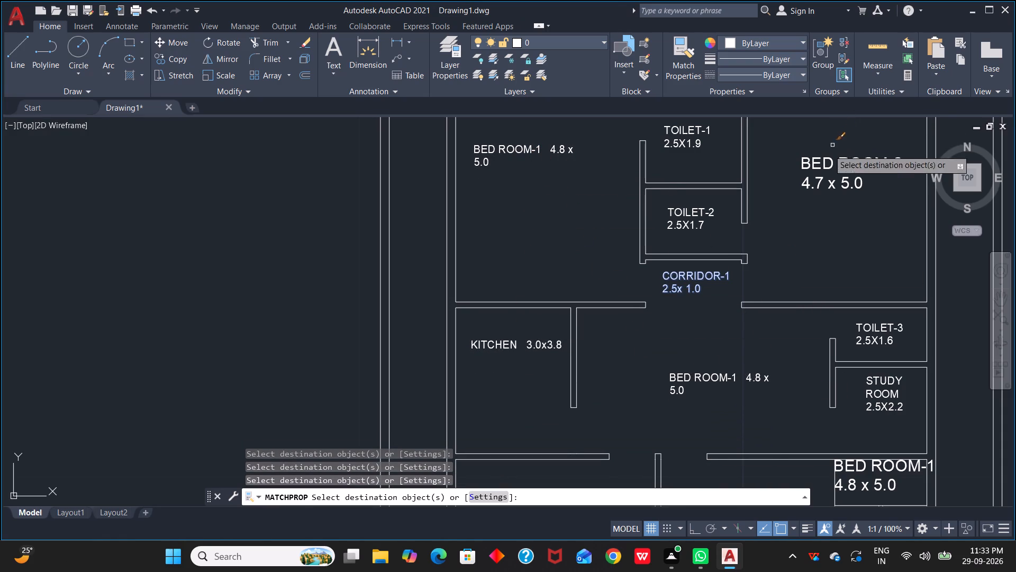
left_click(823, 165)
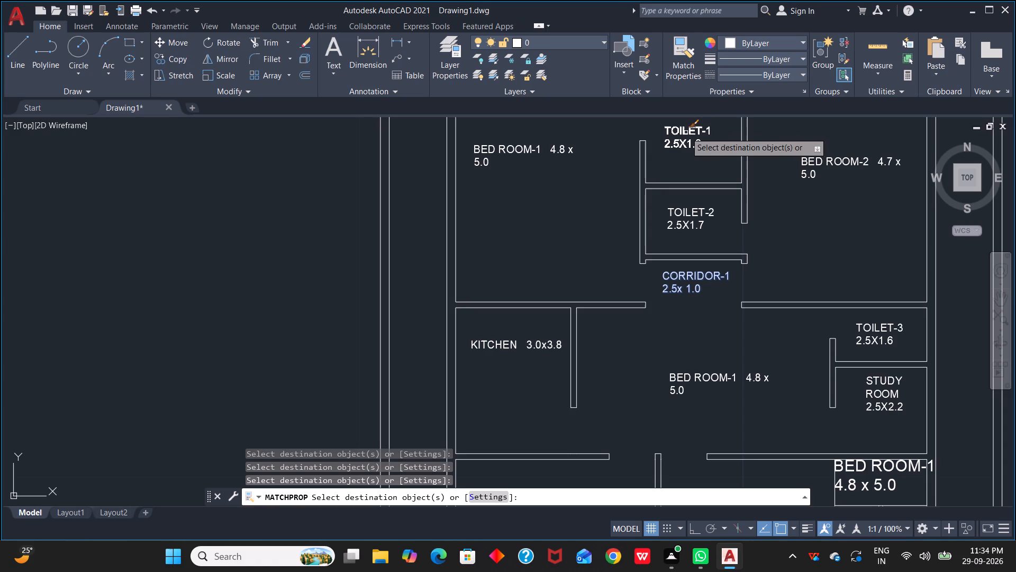
Match the CORRIDOR-1 label's text properties onto the BED ROOM-1 labels in both lower rooms and above and below the staircase.
scroll(814, 404, "down", 1)
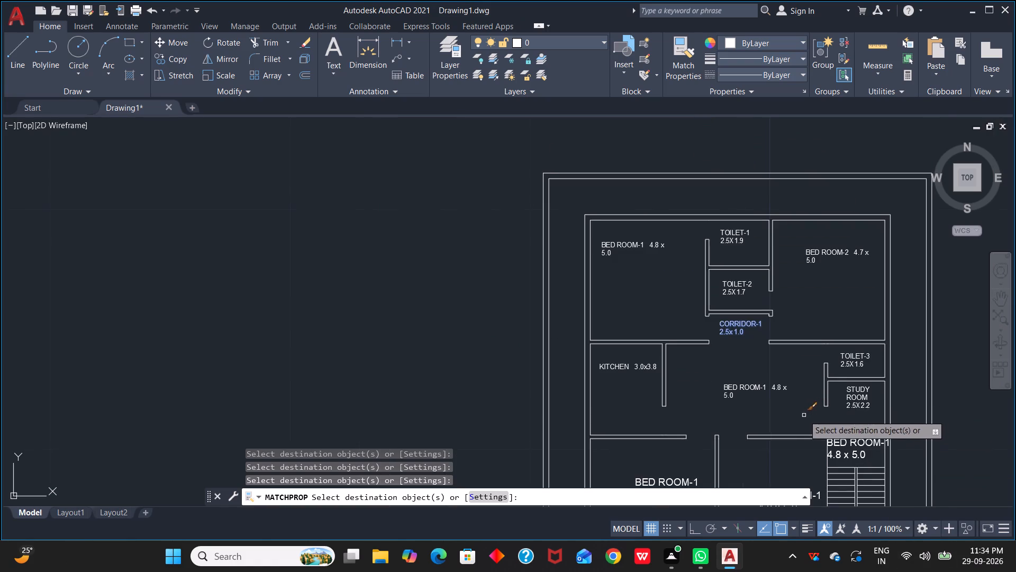
middle_click_drag(803, 415, 819, 276)
left_click(662, 342)
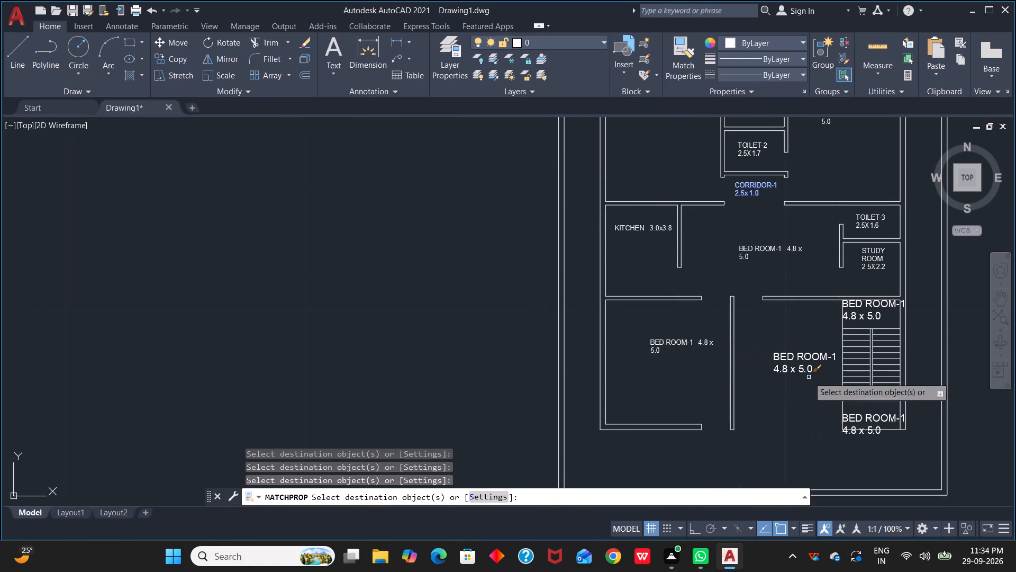
left_click(794, 358)
left_click(859, 310)
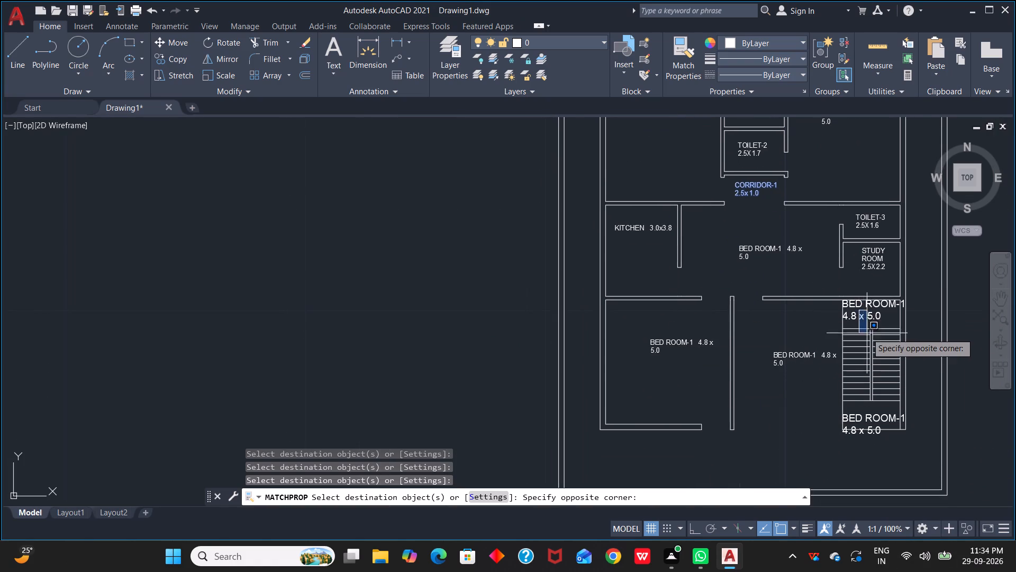
left_click(853, 315)
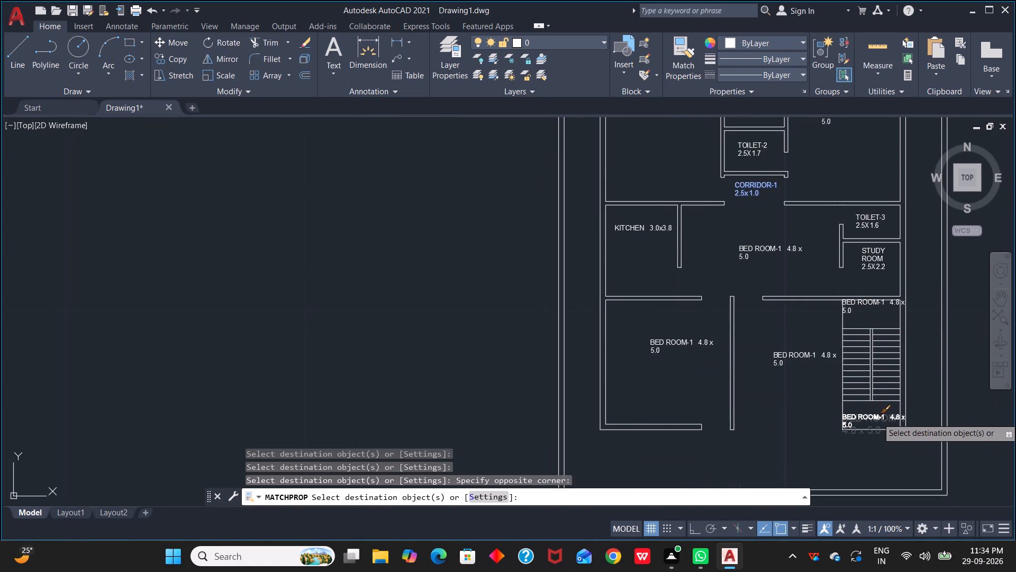
left_click(877, 418)
key("Escape")
Narrow the KITCHEN label's text frame to just past the room name, with 3.0x3.8 on the second line.
scroll(645, 261, "down", 1)
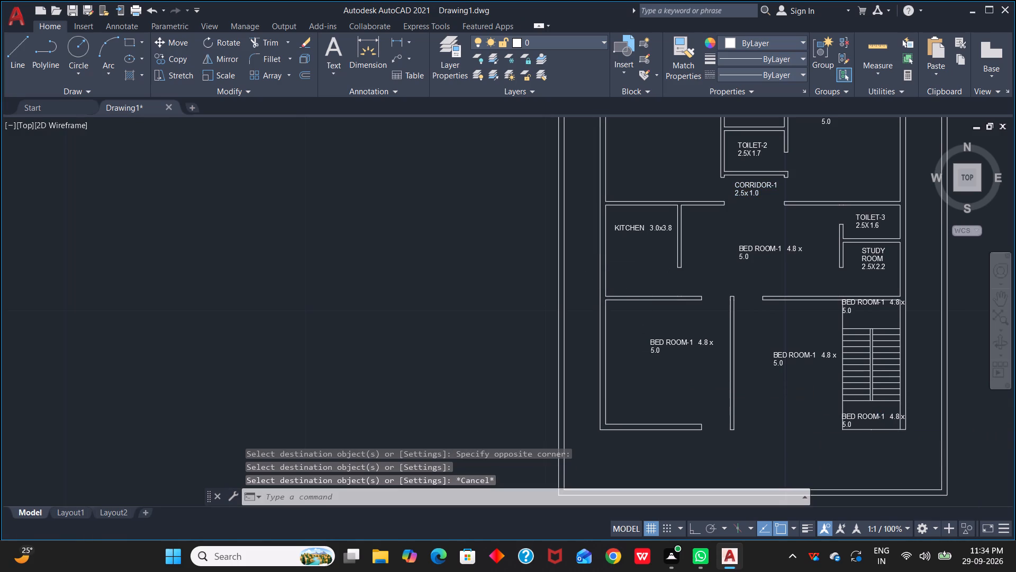
middle_click_drag(646, 261, 661, 320)
scroll(661, 318, "up", 2)
left_click(650, 272)
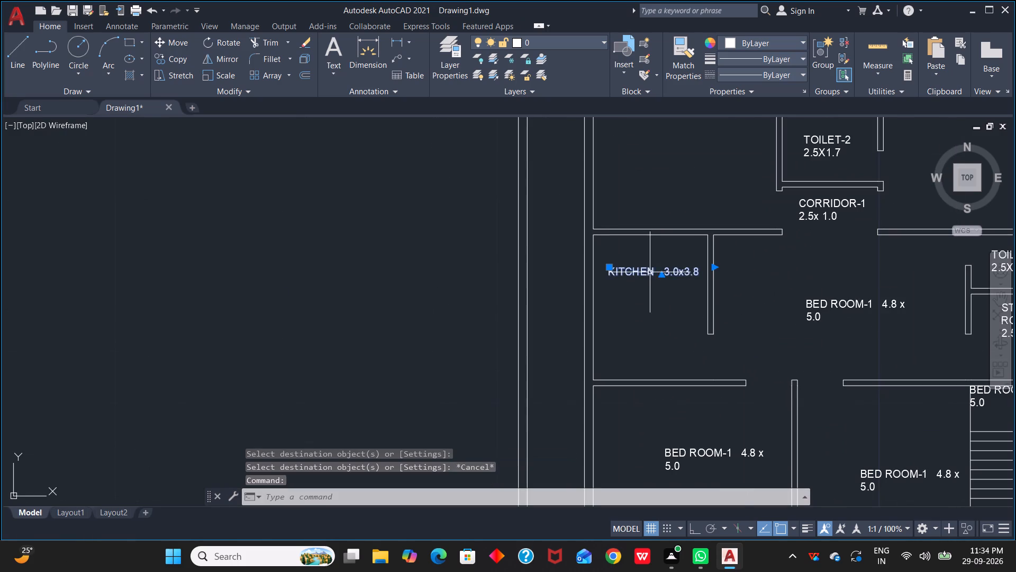
left_click_drag(713, 268, 656, 269)
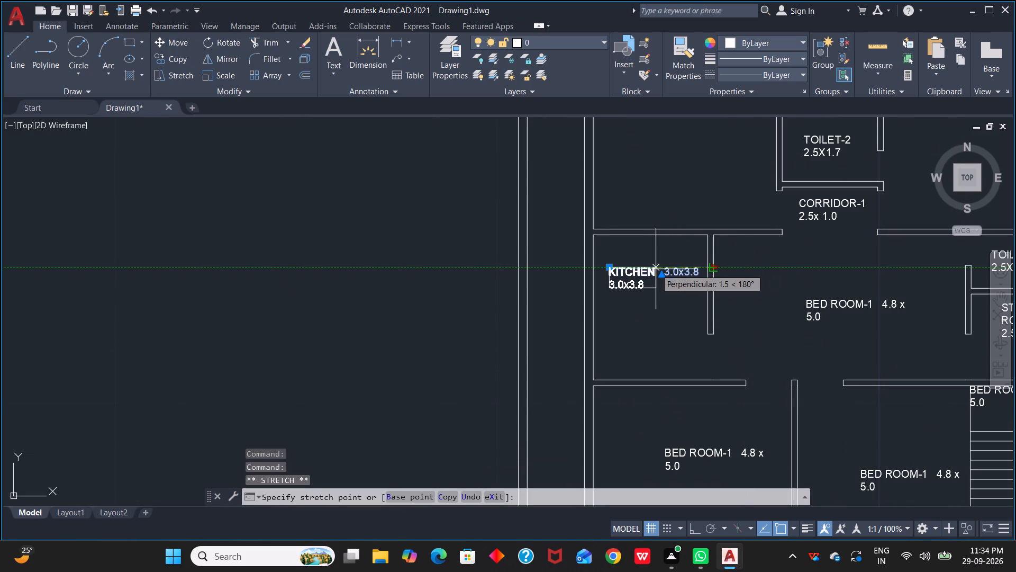
left_click_drag(656, 269, 658, 269)
left_click(658, 269)
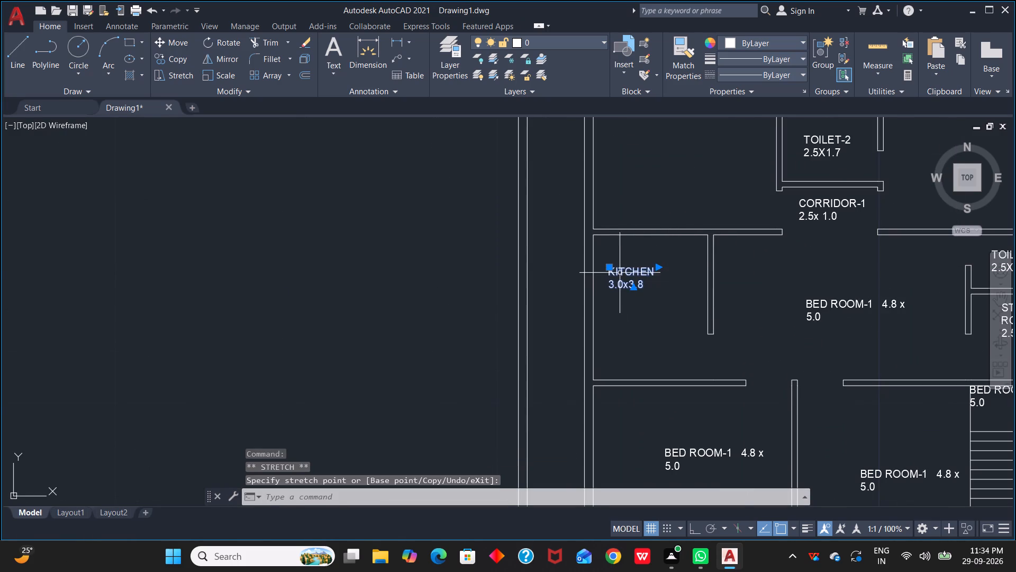
key("Escape")
Move the KITCHEN label right and down, closer to the middle of the kitchen.
left_click(636, 273)
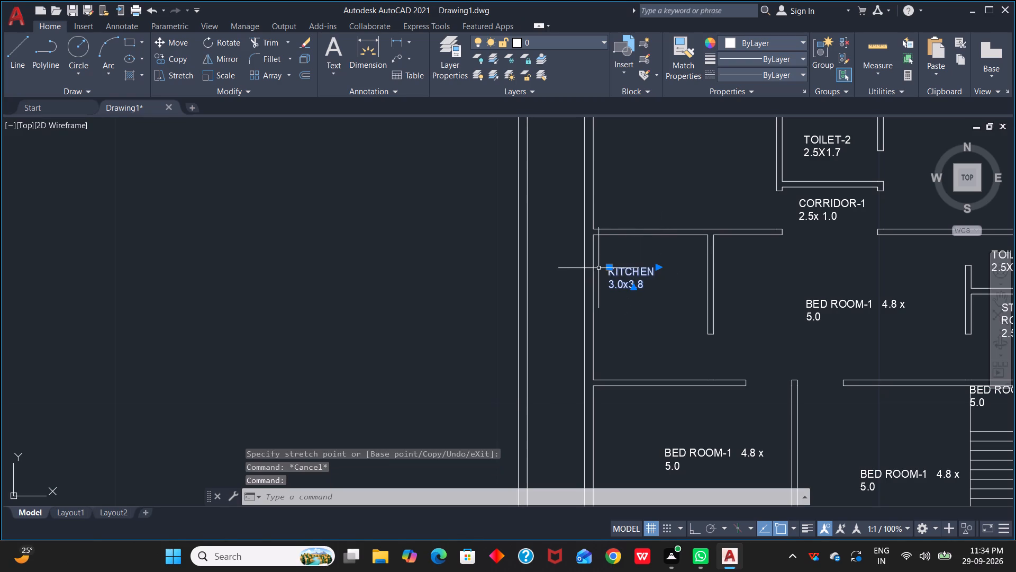
left_click_drag(608, 265, 629, 279)
left_click(629, 279)
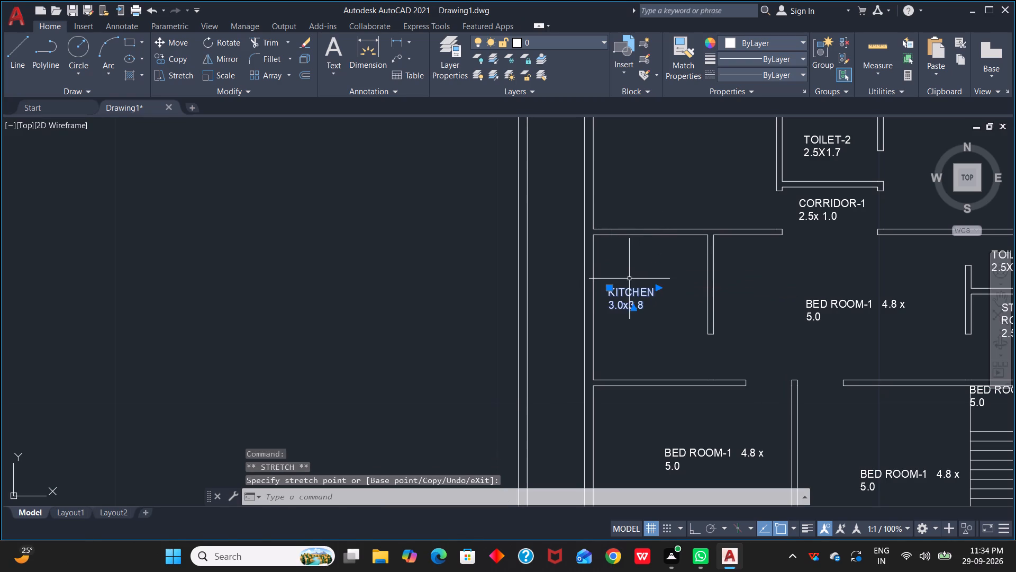
left_click_drag(606, 288, 632, 285)
left_click(632, 285)
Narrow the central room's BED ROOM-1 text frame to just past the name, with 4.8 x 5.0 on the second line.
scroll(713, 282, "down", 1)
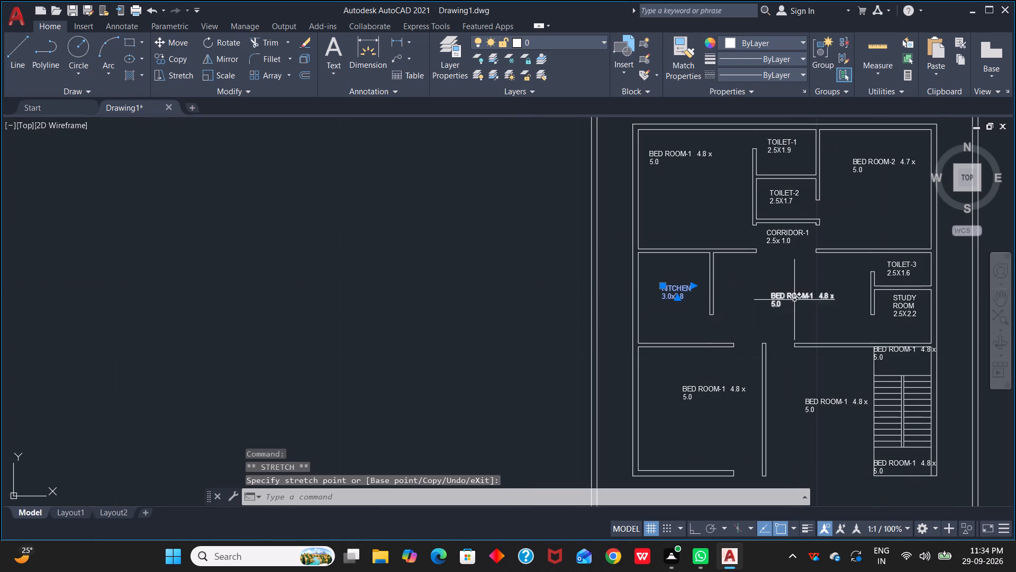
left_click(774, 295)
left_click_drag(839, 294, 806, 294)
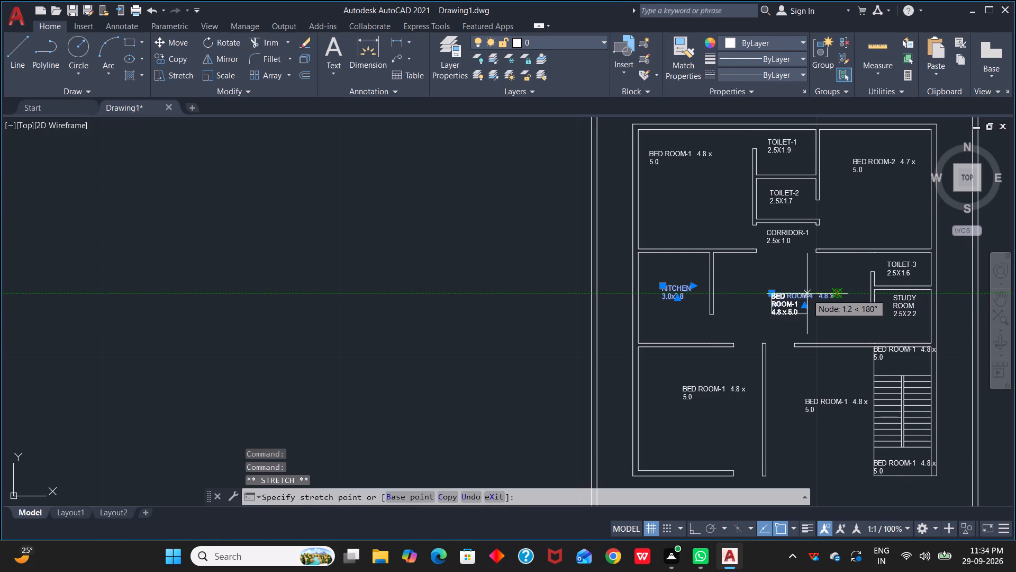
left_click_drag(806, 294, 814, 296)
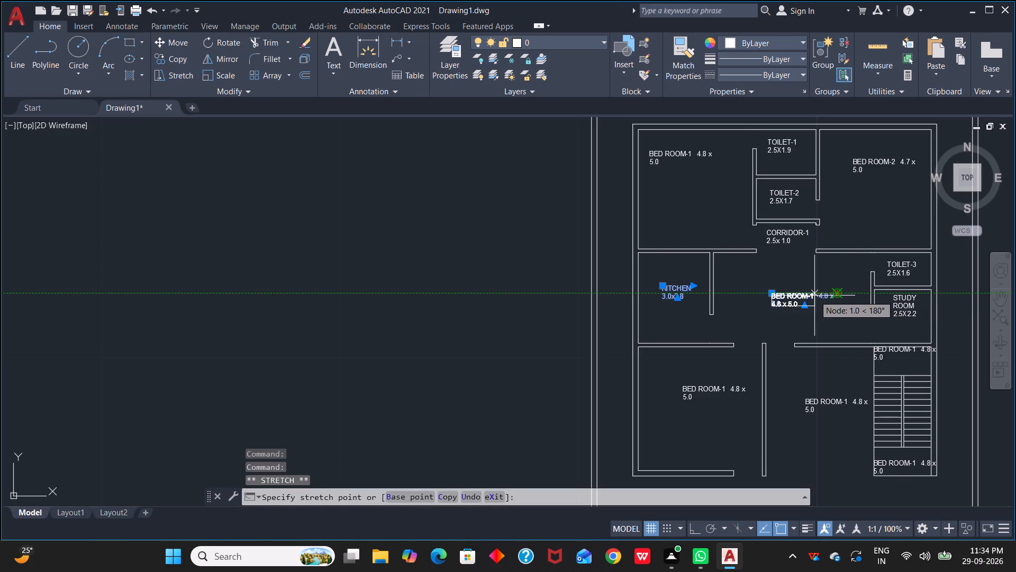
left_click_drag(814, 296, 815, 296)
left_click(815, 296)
Narrow the upper-left BED ROOM-1 label's text frame to just past the name, with 4.8 x 5.0 on the second line.
middle_click_drag(674, 193, 679, 199)
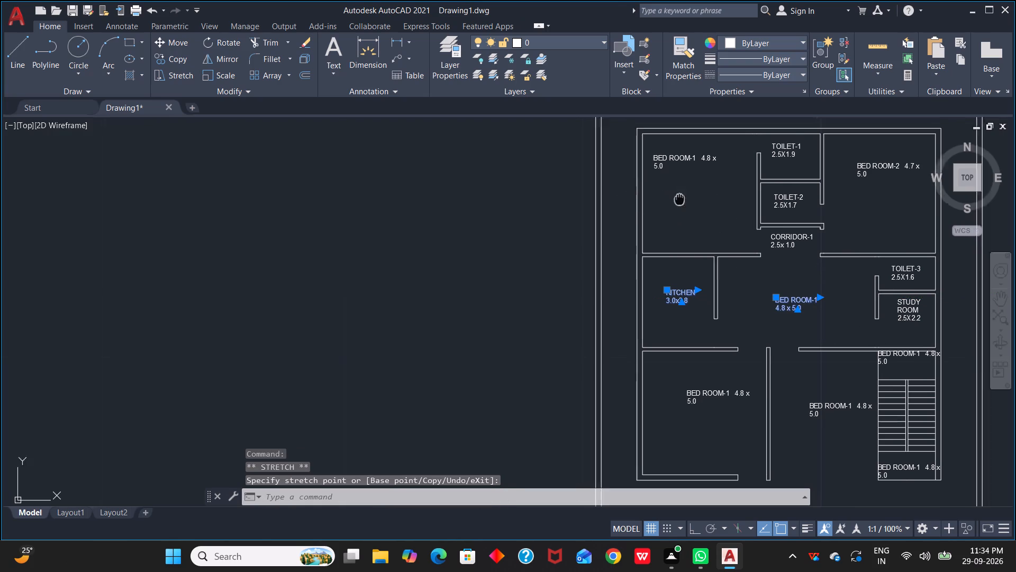
middle_click_drag(679, 199, 702, 272)
left_click(705, 233)
left_click_drag(741, 229, 721, 228)
left_click(721, 228)
Narrow the BED ROOM-2 label's text frame to just past the name, with 4.7 x 5.0 on the second line.
left_click(902, 237)
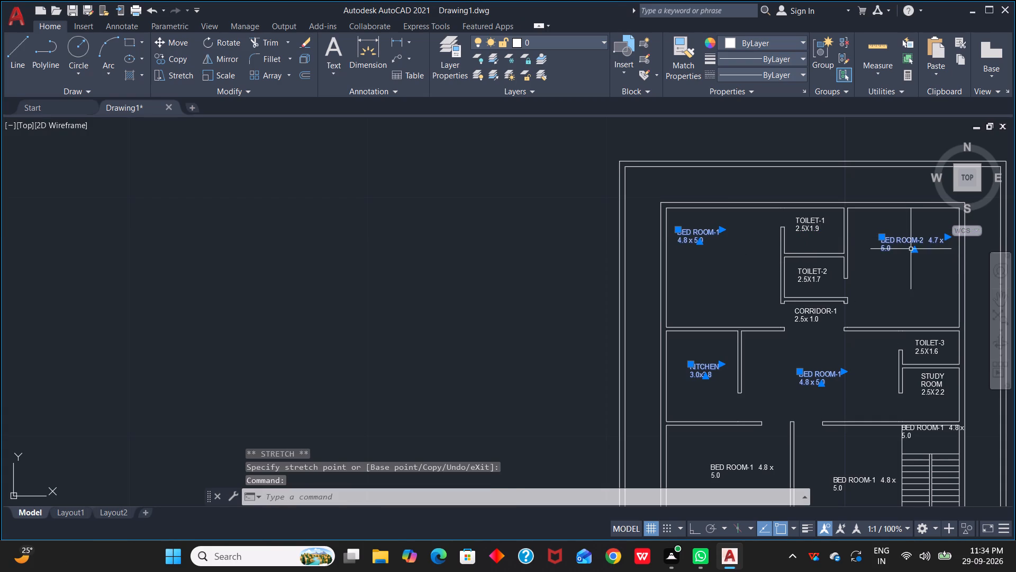
middle_click_drag(923, 274, 683, 358)
scroll(685, 348, "up", 1)
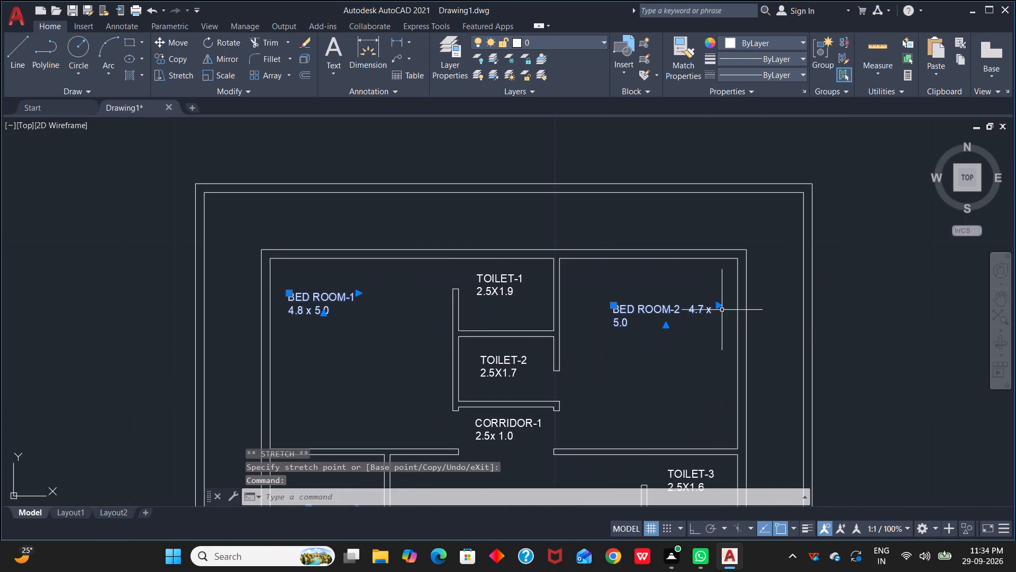
left_click_drag(720, 307, 682, 301)
left_click(682, 301)
scroll(669, 360, "down", 1)
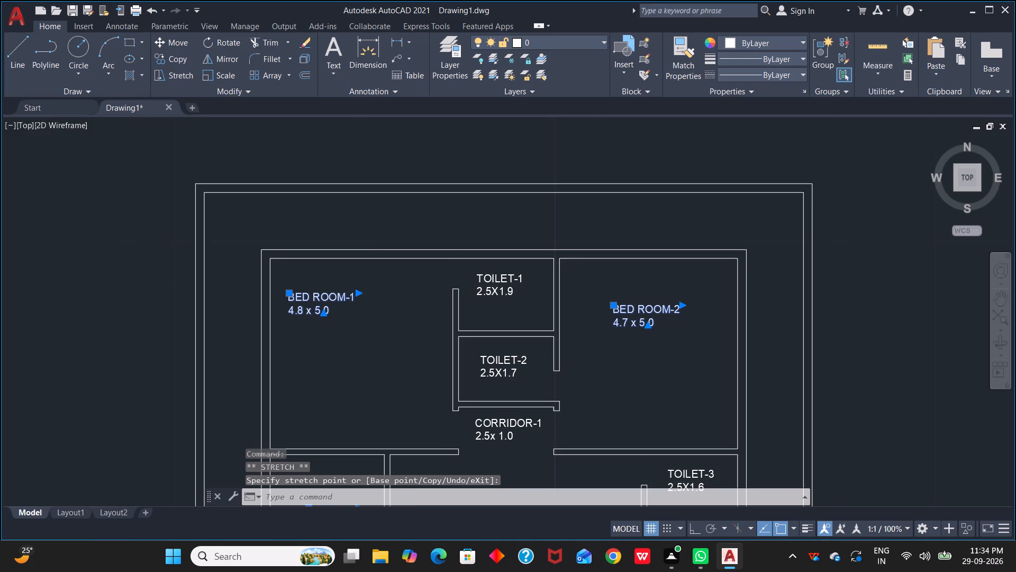
key("Escape")
Delete the BED ROOM-1 label in the central room between the kitchen and the study room.
scroll(636, 365, "down", 1)
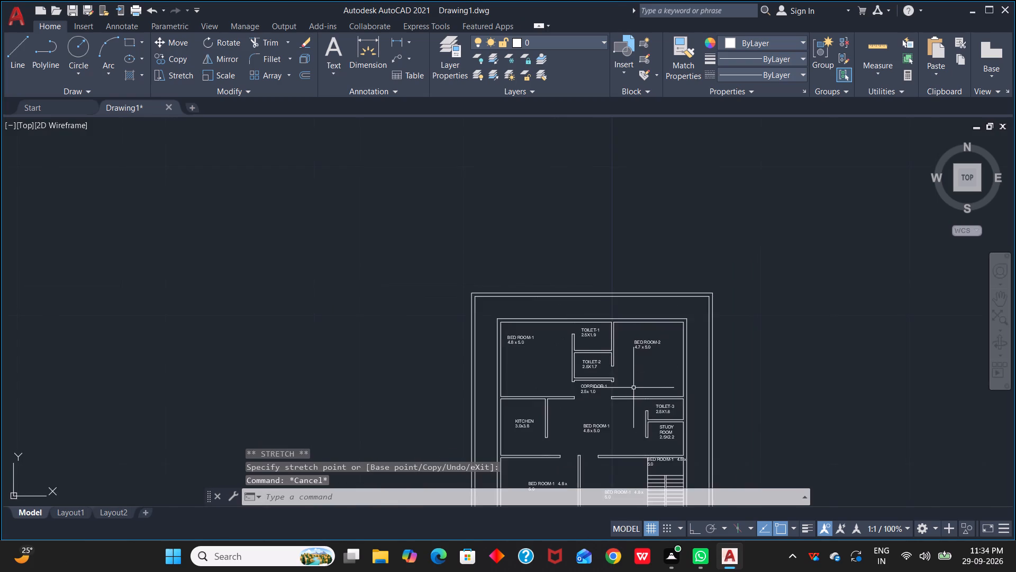
middle_click_drag(634, 388, 773, 222)
scroll(775, 244, "up", 1)
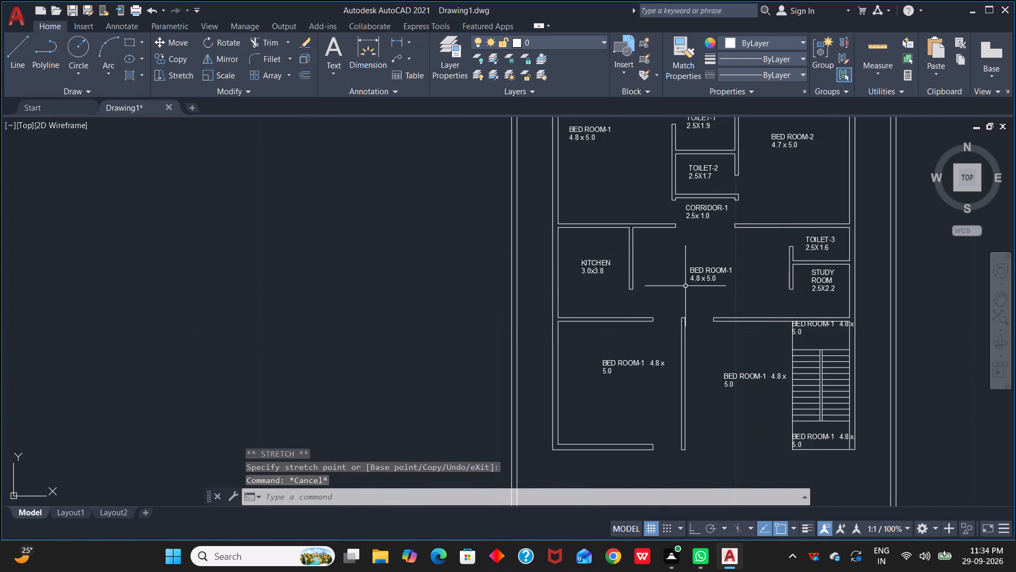
left_click(712, 273)
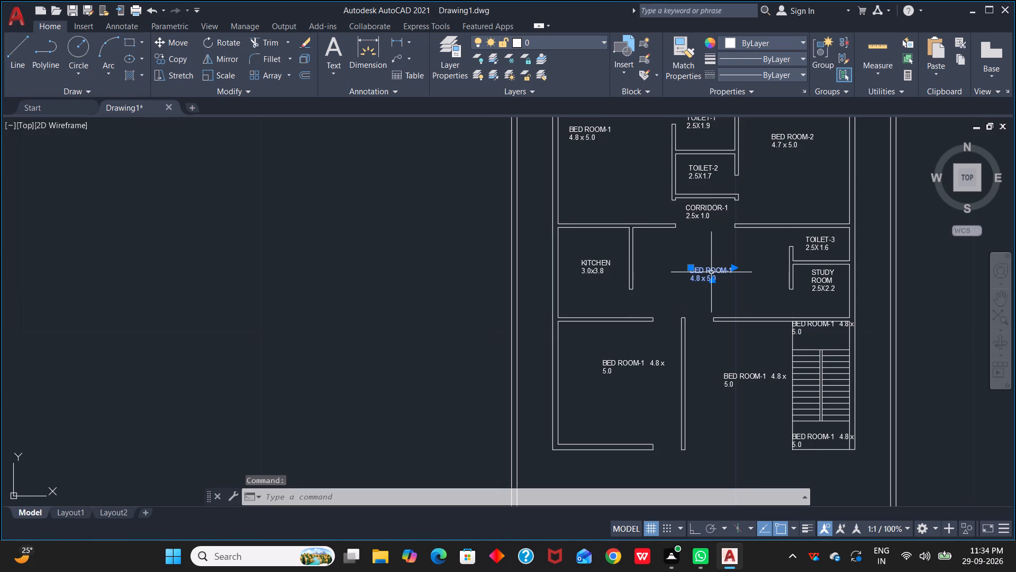
key("Delete")
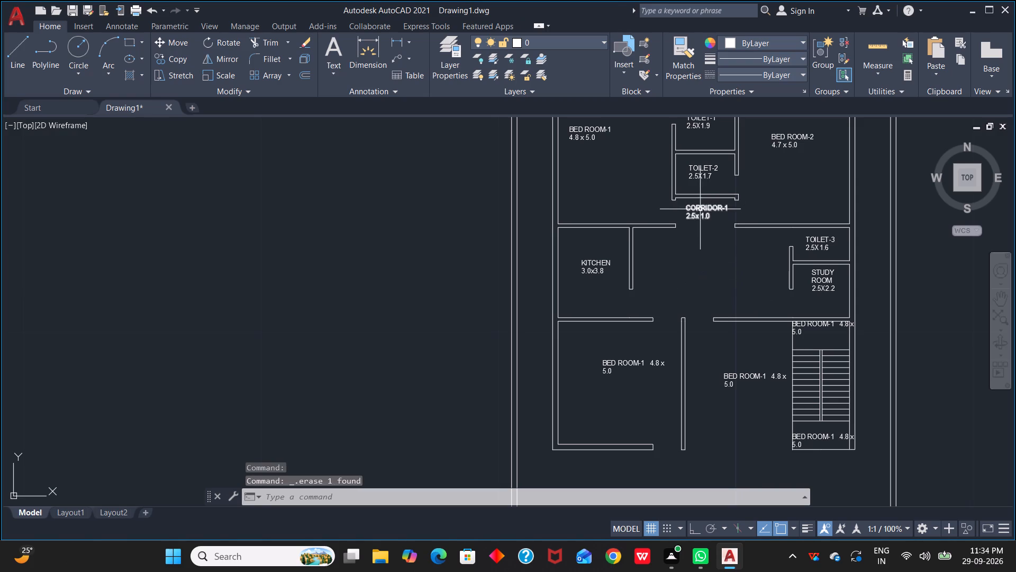
Copy the CORRIDOR-1 label straight down into the middle of the emptied central room.
left_click(700, 209)
key("c")
key("o")
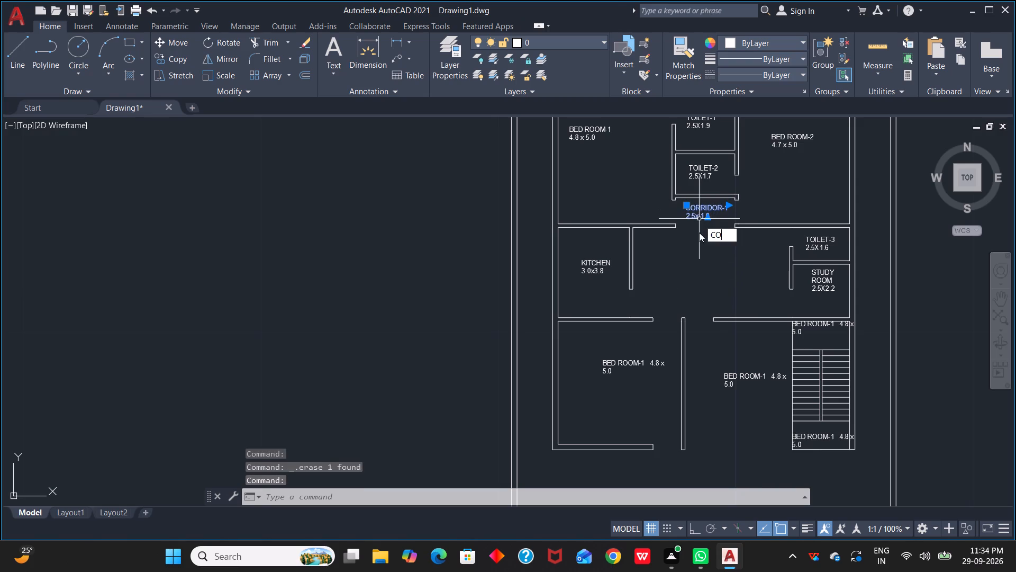
key("space")
left_click(689, 205)
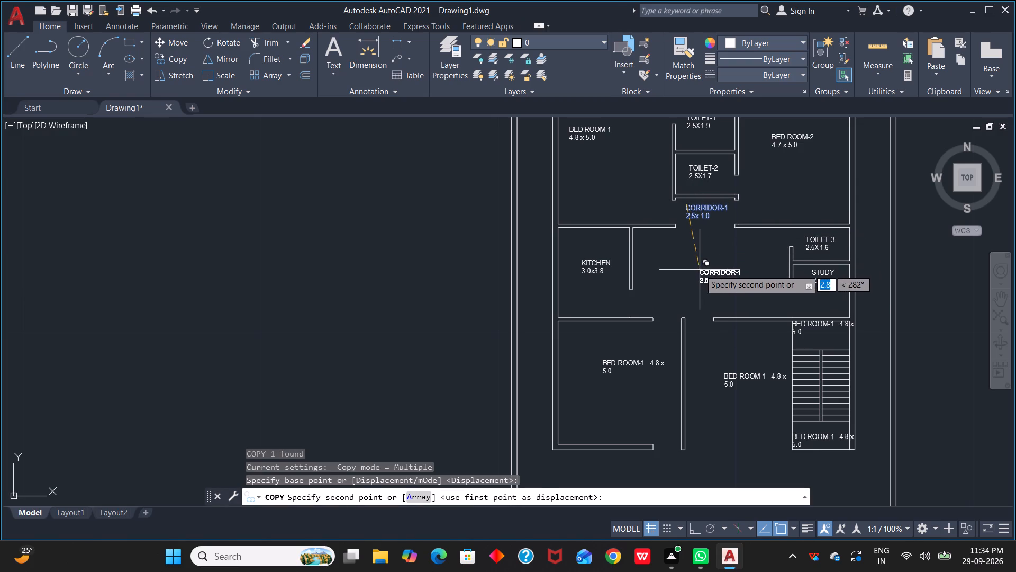
left_click(700, 270)
key("Escape")
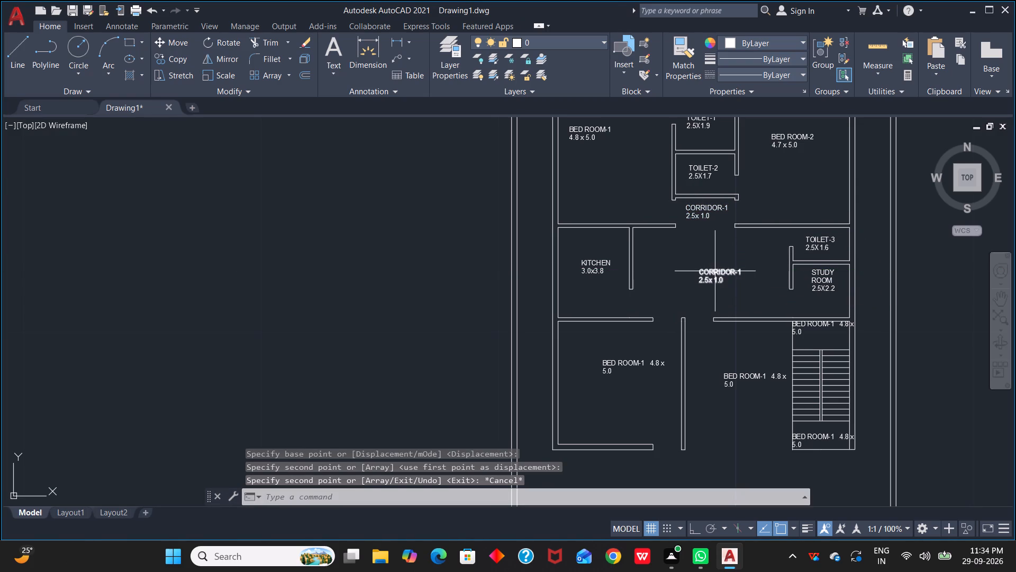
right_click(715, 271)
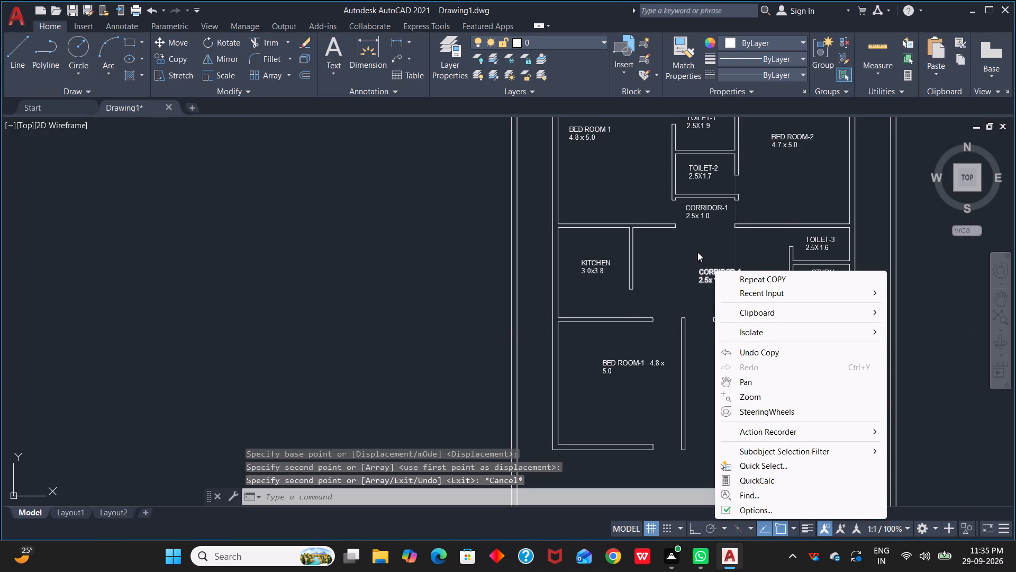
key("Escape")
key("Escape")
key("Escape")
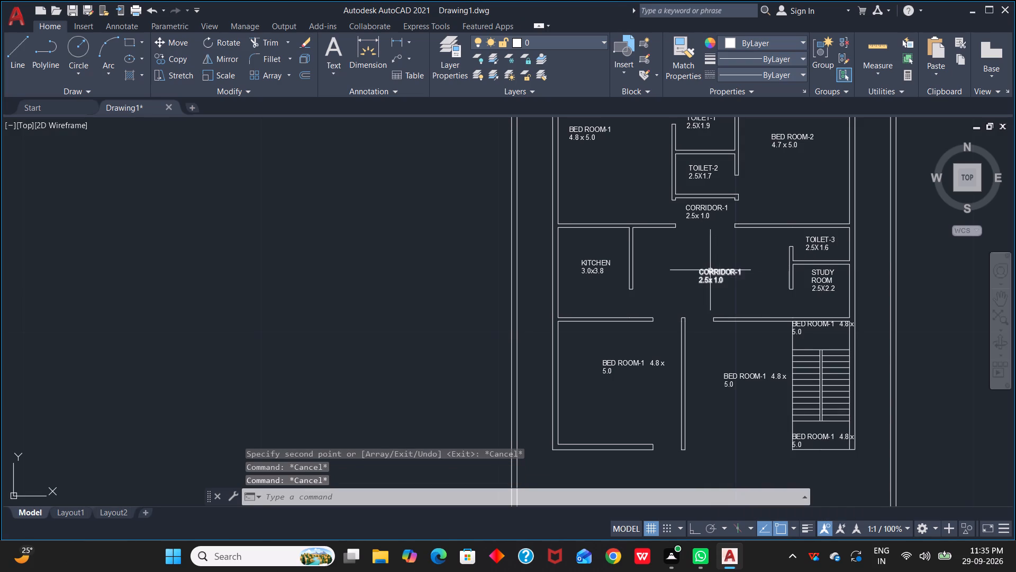
Open the copied corridor label in the central room for editing and rename it CORRIDOR-2.
left_click(710, 270)
right_click(712, 273)
left_click(754, 223)
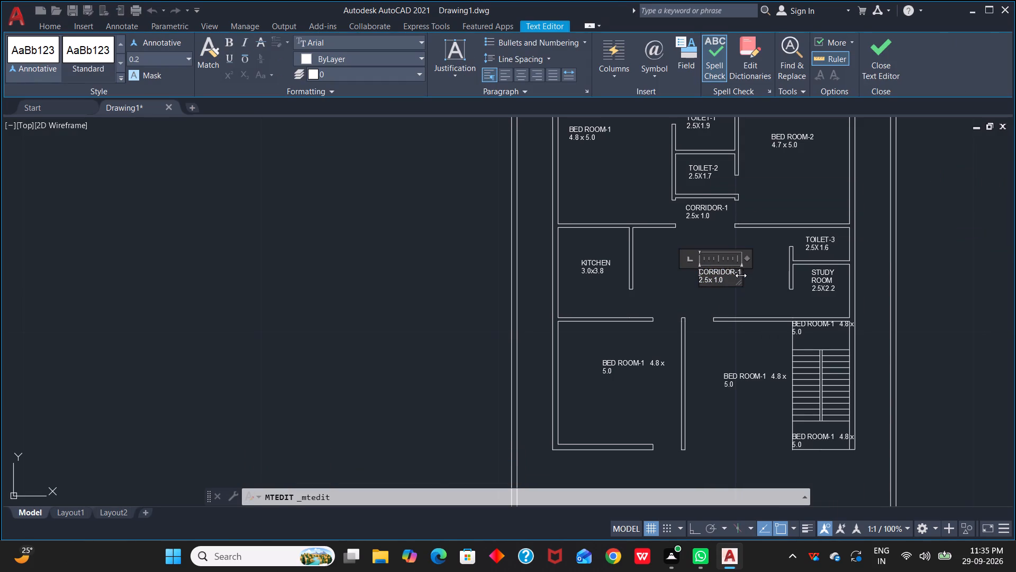
scroll(740, 275, "up", 3)
left_click(734, 261)
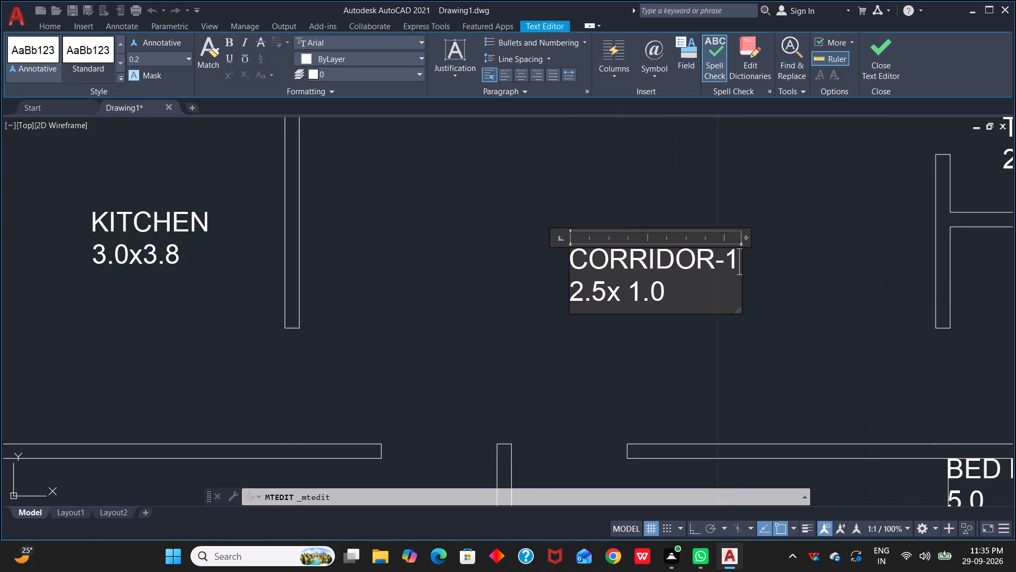
key("BackSpace")
key("2")
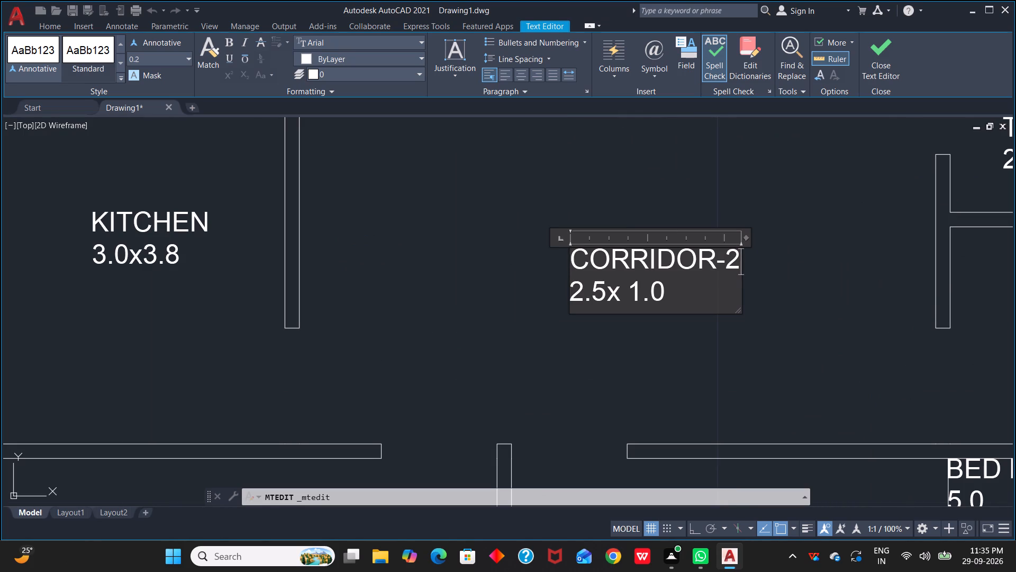
Replace the size on the CORRIDOR-2 label's second line with 6.6 x 3.8.
left_click(666, 291)
key("BackSpace")
key("BackSpace")
key("BackSpace")
key("BackSpace")
key("BackSpace")
key("BackSpace")
key("BackSpace")
key("BackSpace")
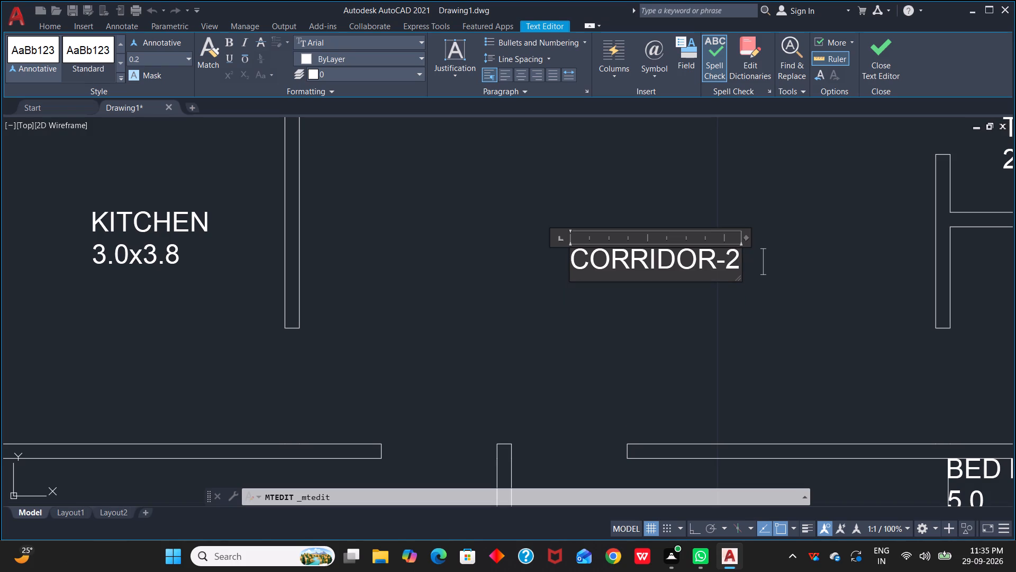
type("60")
key("BackSpace")
type(".6")
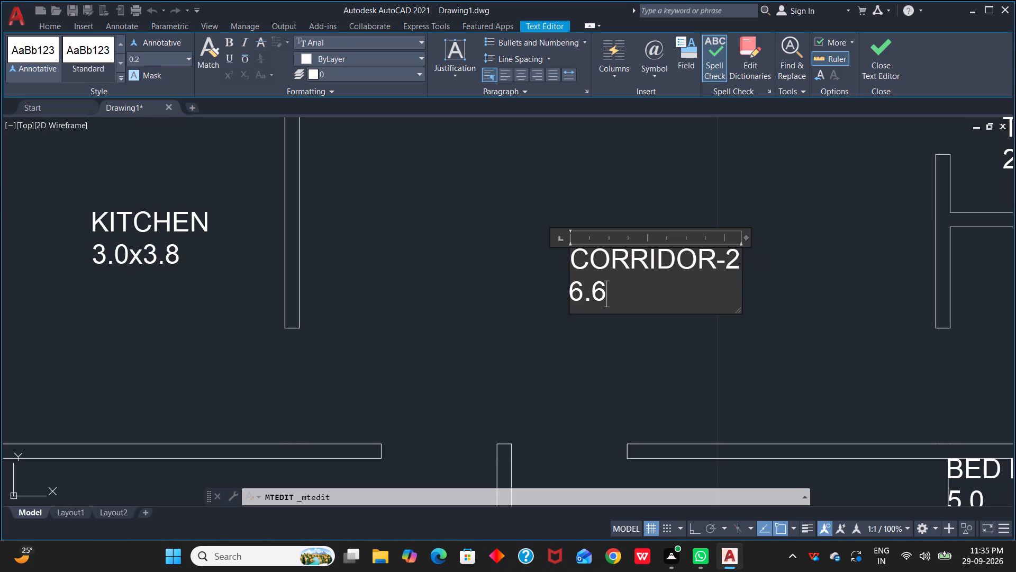
key("shift+x")
key("Left")
key("space")
key("Right")
key("space")
type("3.8")
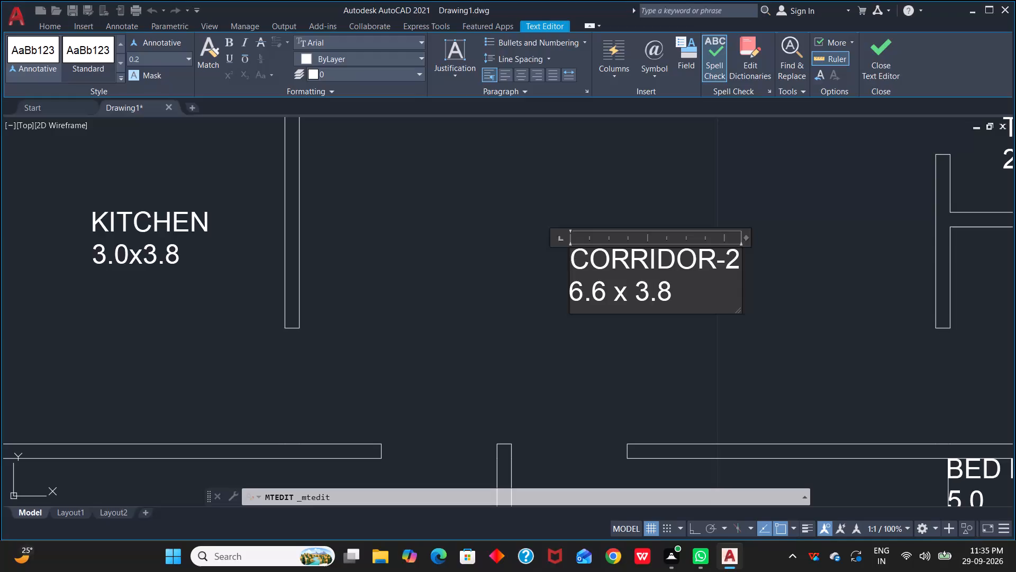
Finish editing the CORRIDOR-2 label.
left_click(781, 300)
Open the BED ROOM-1 label in the room below the kitchen for editing and rename it DRAWING ROOM.
scroll(625, 211, "down", 3)
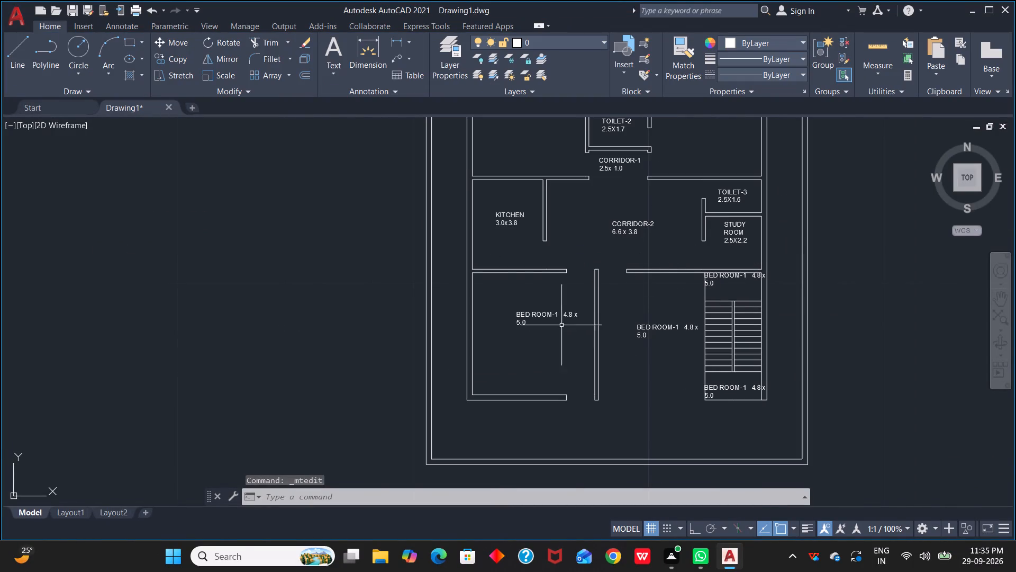
left_click(522, 319)
right_click(522, 319)
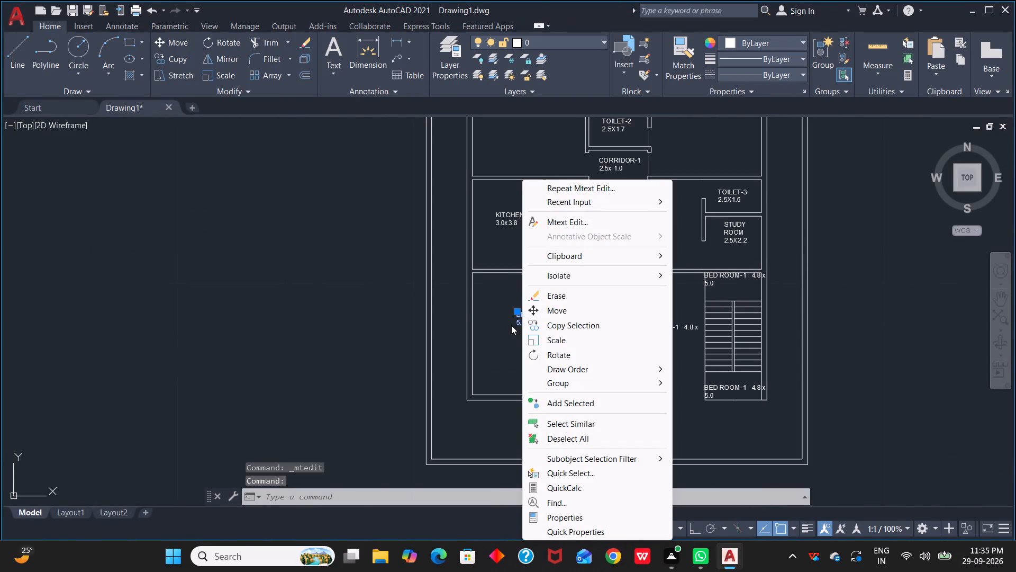
left_click(584, 224)
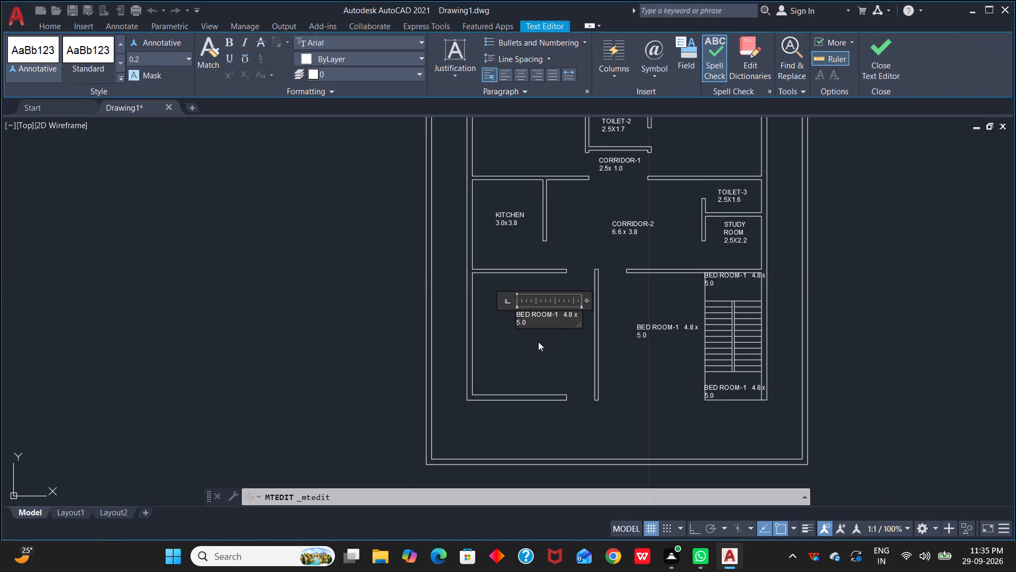
left_click(559, 312)
key("BackSpace")
key("BackSpace")
key("BackSpace")
key("Left")
key("Left")
key("Left")
key("Left")
key("Left")
key("Left")
key("BackSpace")
key("BackSpace")
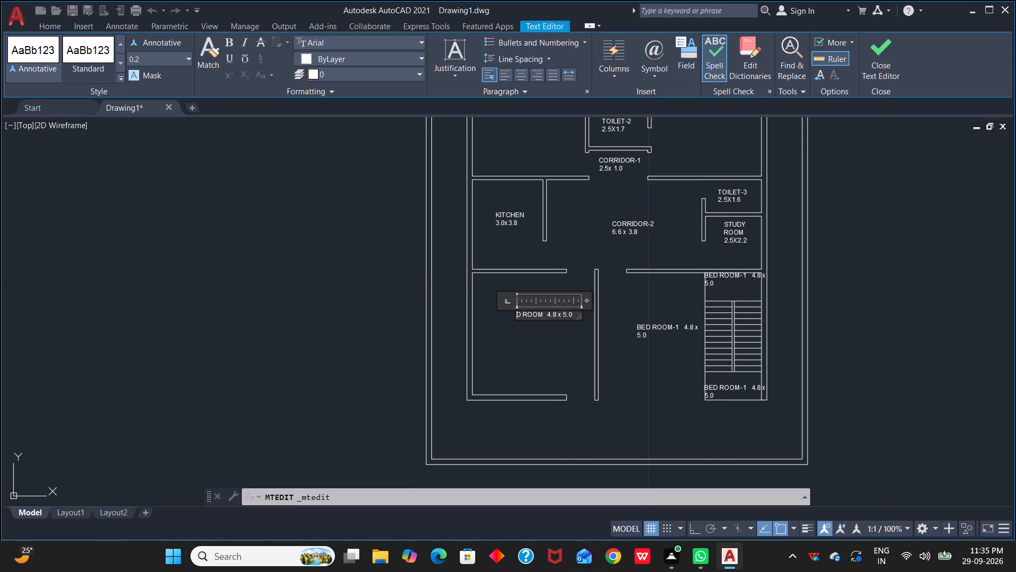
key("Right")
type("RA")
type("WING")
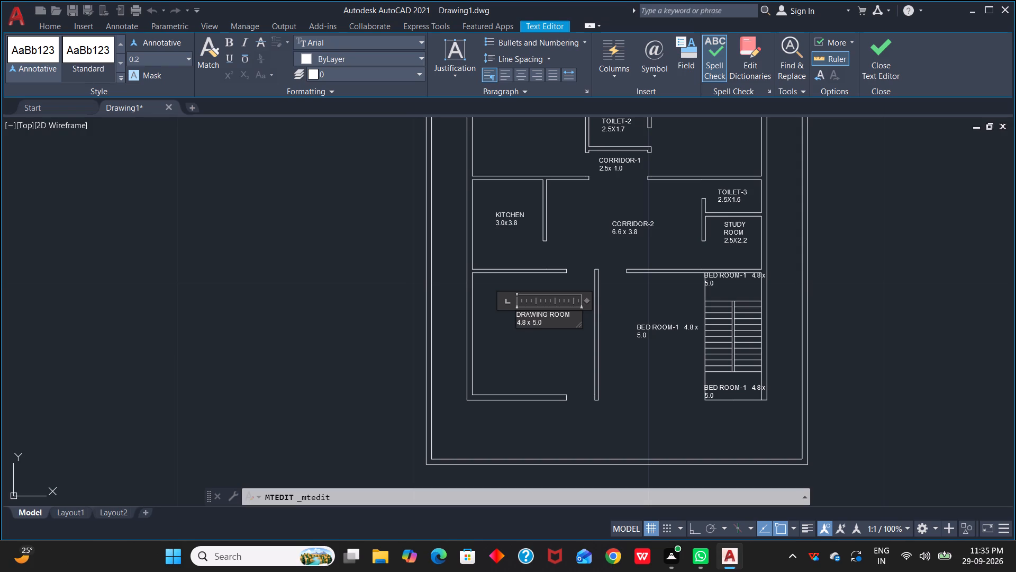
Add spaces after DRAWING and narrow the label's text frame so DRAWING, ROOM and the size each take their own line.
key("space")
key("space")
key("space")
key("space")
key("space")
key("space")
key("space")
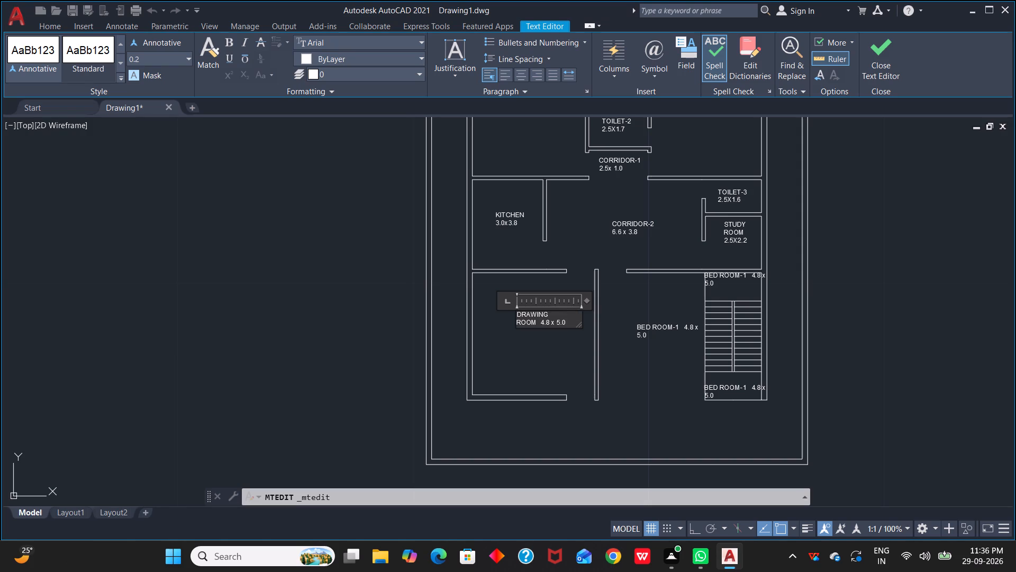
scroll(559, 326, "up", 2)
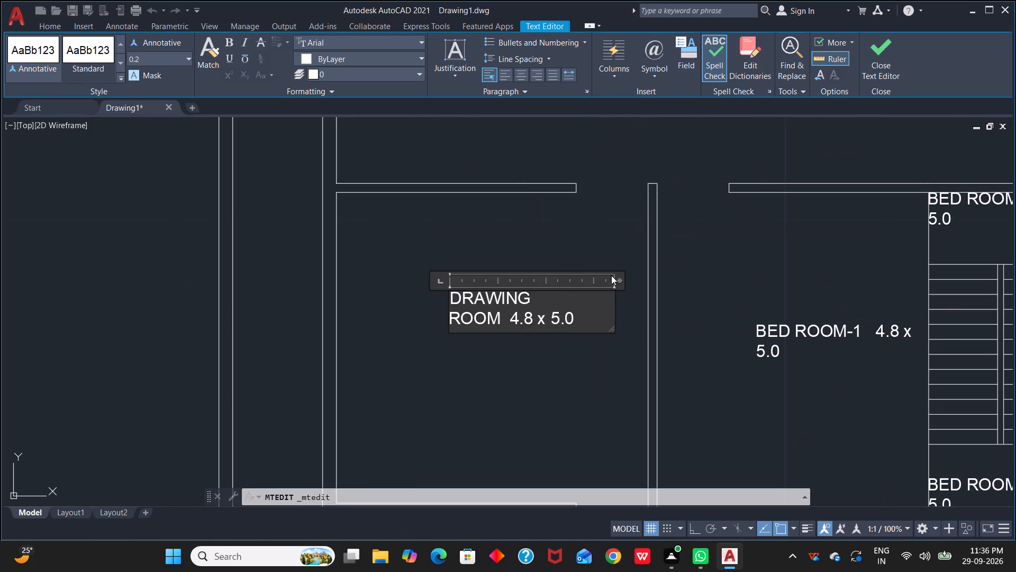
left_click_drag(621, 278, 547, 269)
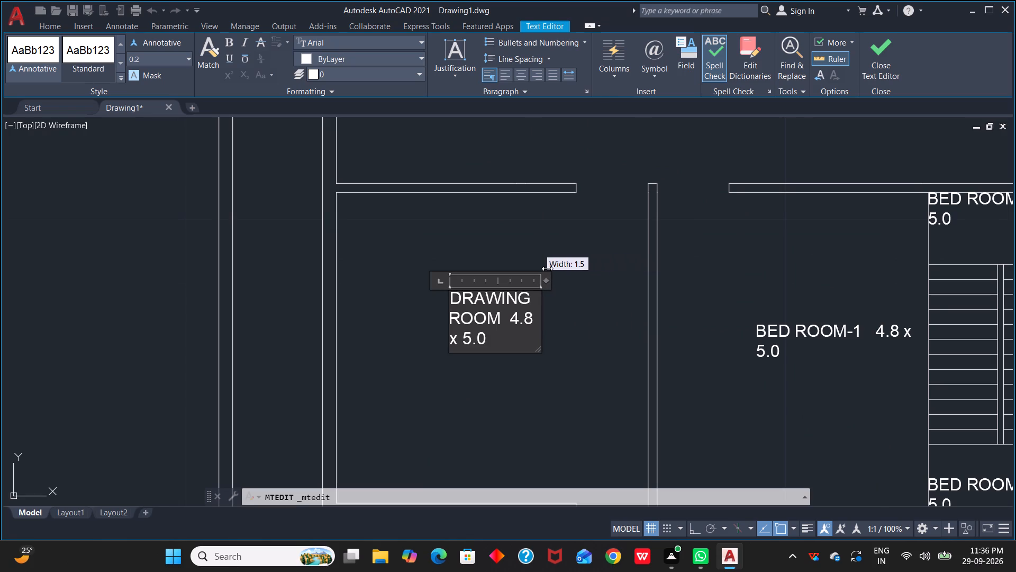
left_click_drag(547, 269, 539, 267)
left_click(539, 267)
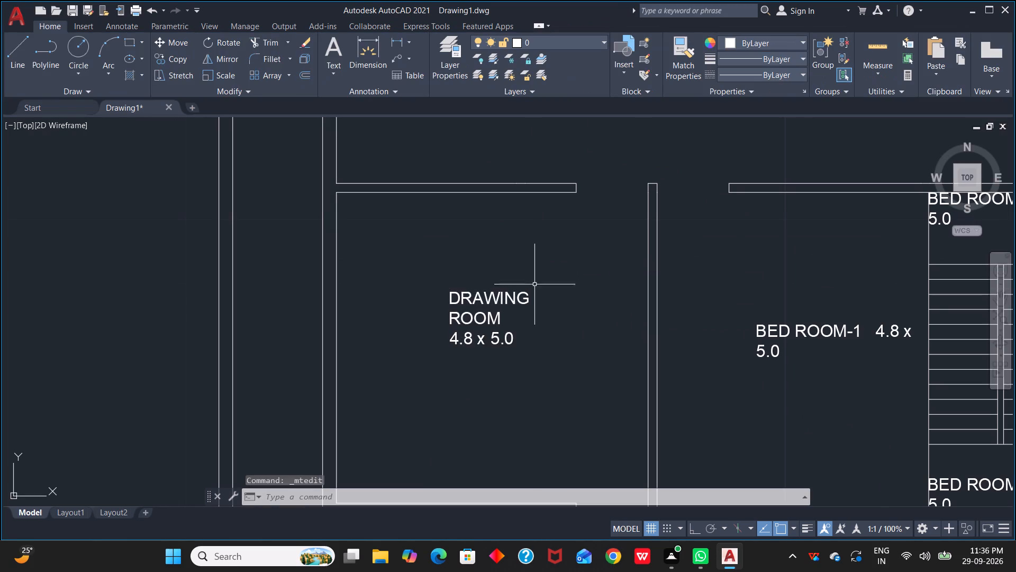
Reopen the DRAWING ROOM label and change its size to 5.2 x 5.2.
left_click(482, 332)
right_click(482, 332)
left_click(484, 341)
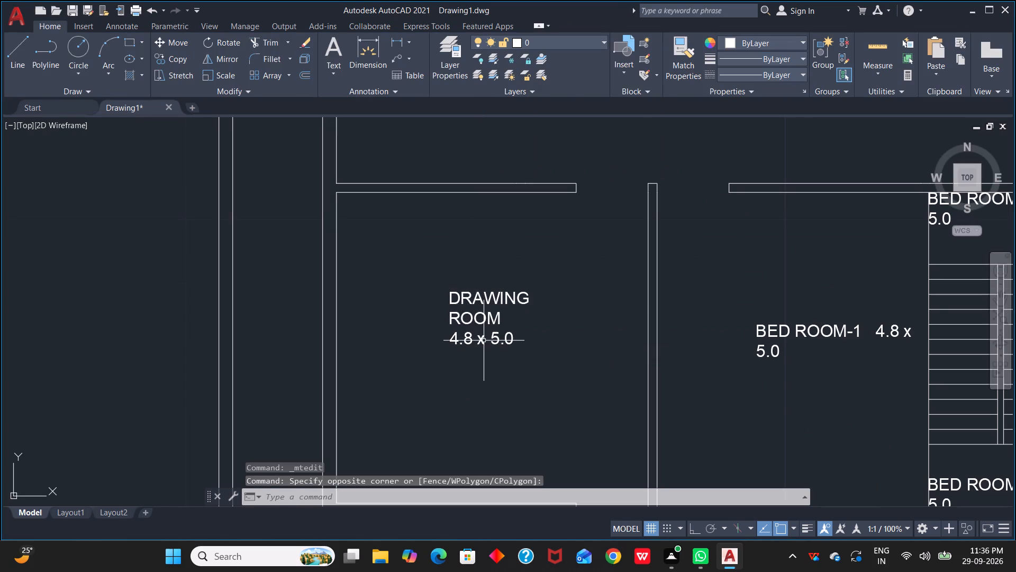
left_click(484, 341)
left_click(482, 316)
right_click(482, 316)
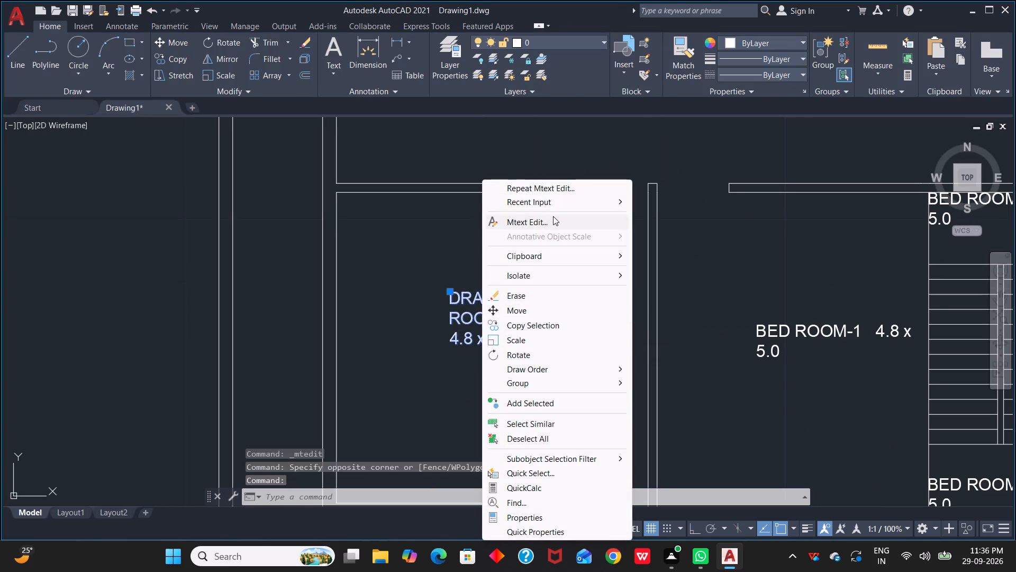
left_click(551, 218)
left_click(514, 338)
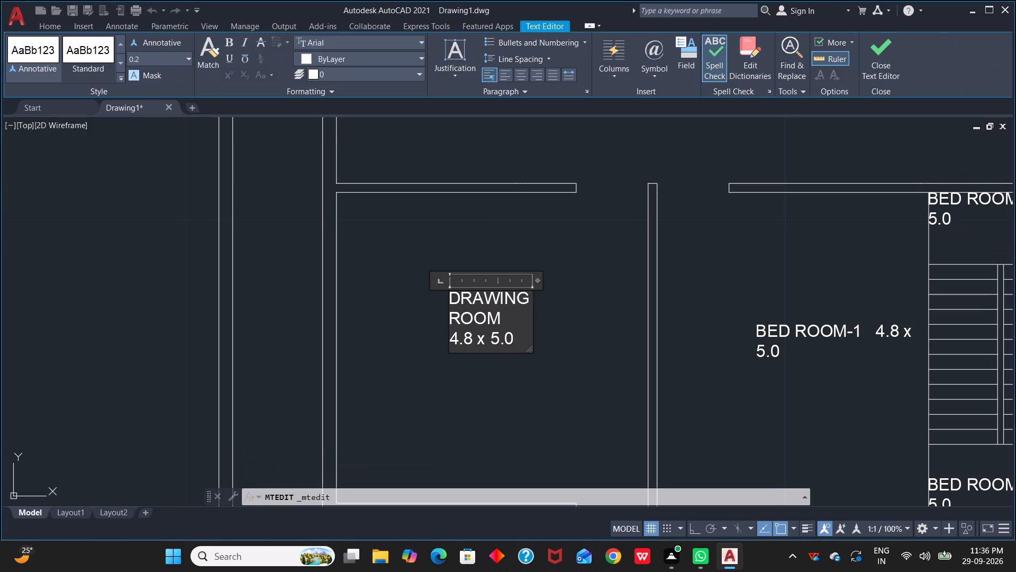
key("BackSpace")
key("2")
key("Left")
key("Left")
key("Left")
key("Left")
key("Left")
key("Left")
key("BackSpace")
key("BackSpace")
key("BackSpace")
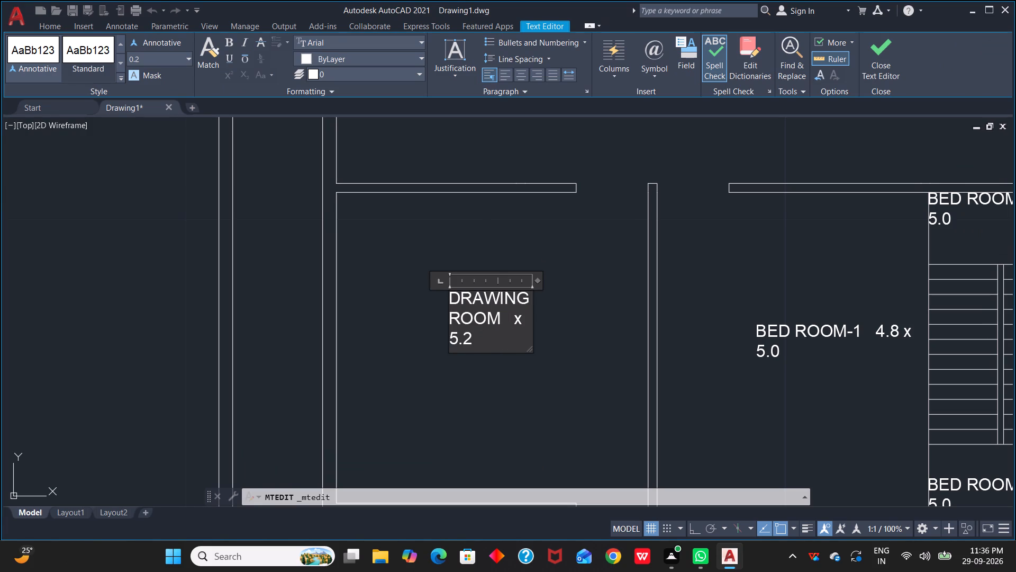
type("5.2")
left_click(600, 322)
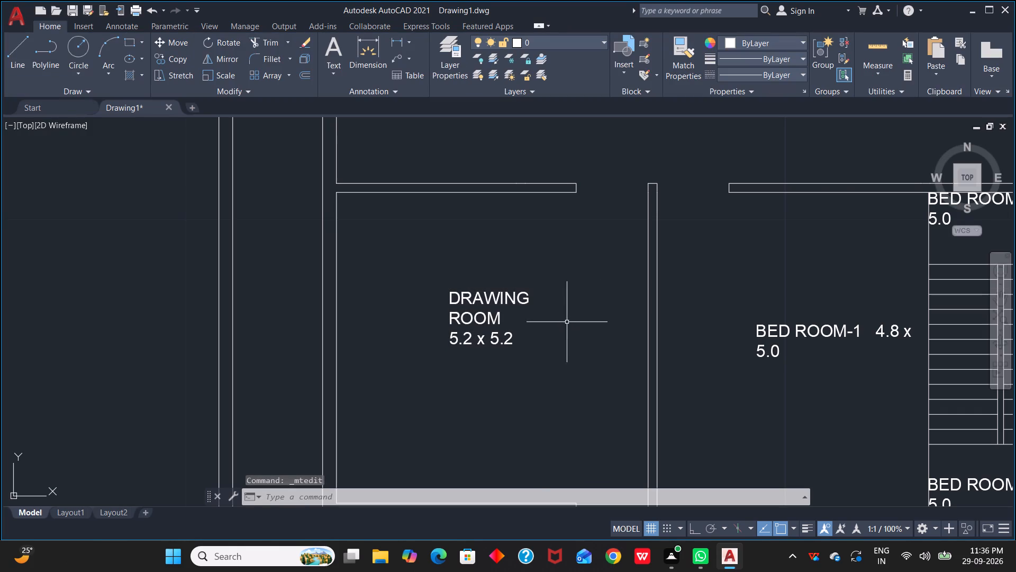
Rename the BED ROOM-1 label between the drawing room and the staircase to PARKING, and narrow its frame so the size wraps below.
scroll(567, 322, "down", 2)
middle_click(569, 324)
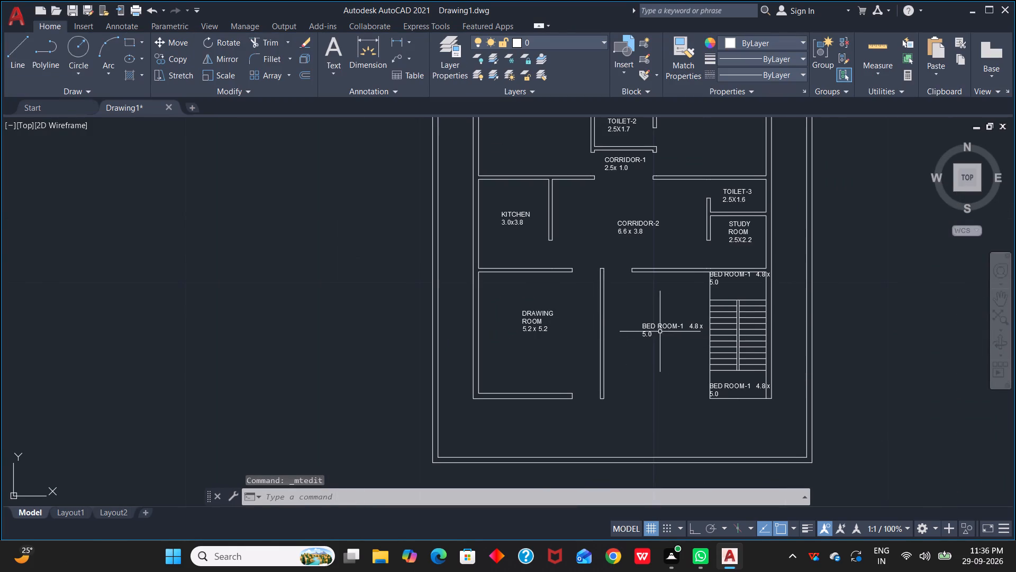
left_click(656, 327)
right_click(656, 327)
left_click(701, 217)
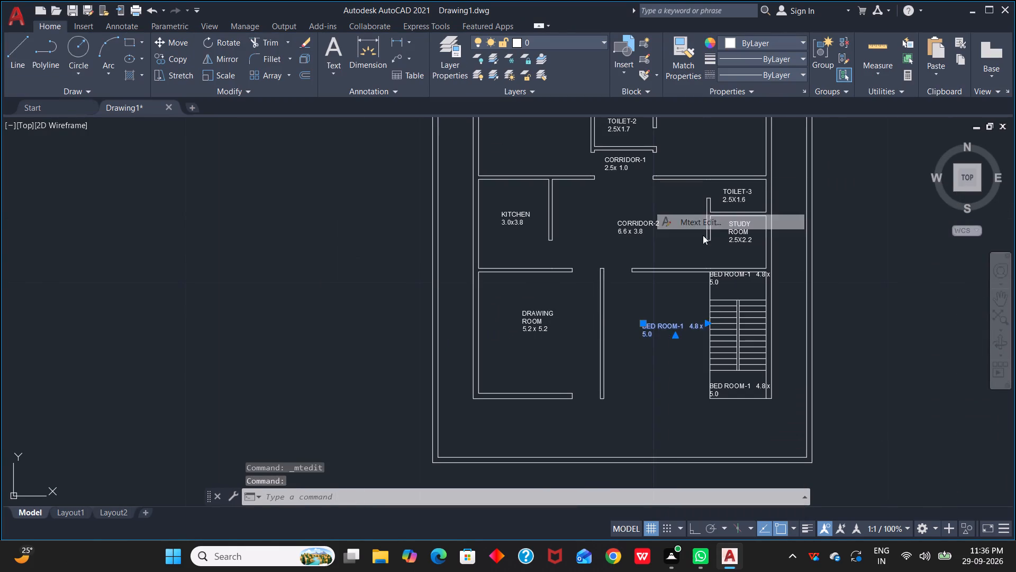
left_click_drag(683, 325, 631, 326)
key("BackSpace")
type("PARKING")
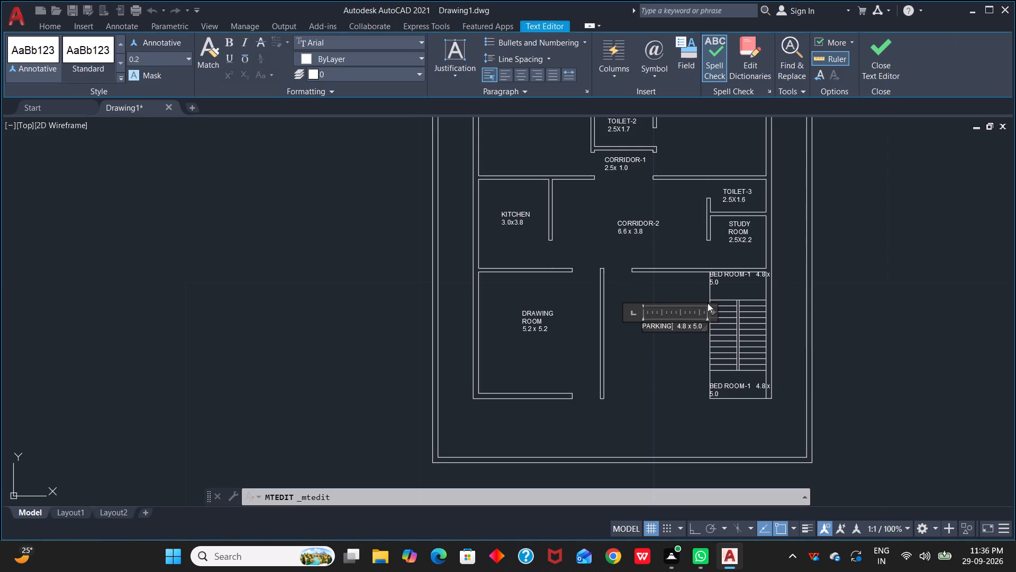
left_click_drag(713, 311, 677, 311)
left_click(677, 311)
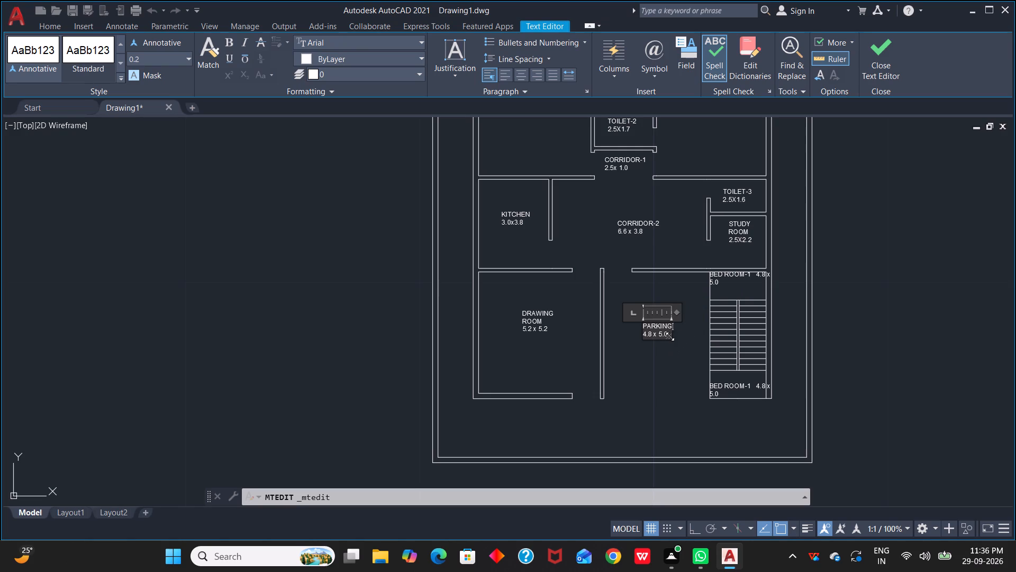
Replace the size on the PARKING label's second line with 4.5 x 5.4.
left_click(669, 333)
scroll(674, 339, "up", 2)
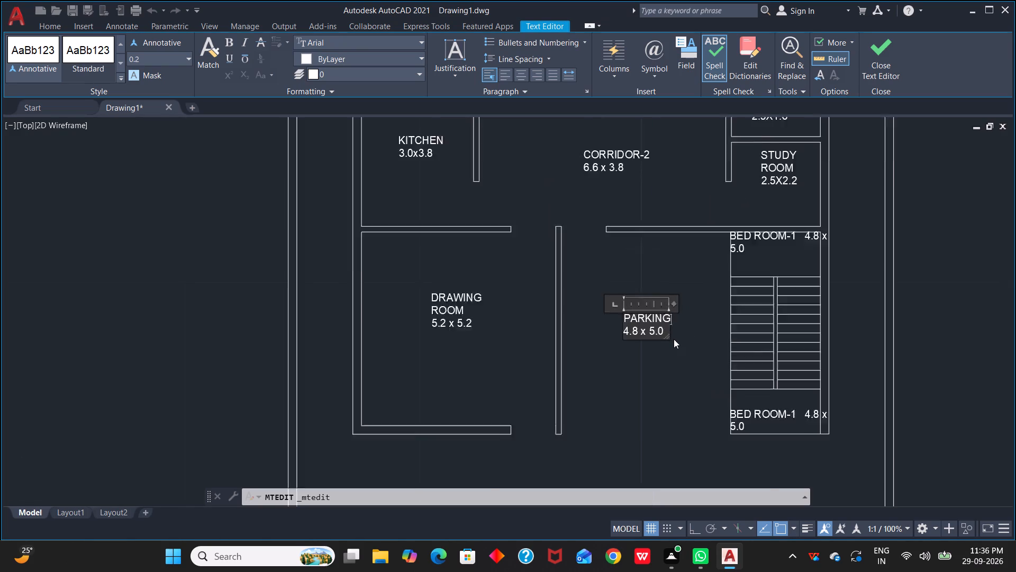
left_click(656, 326)
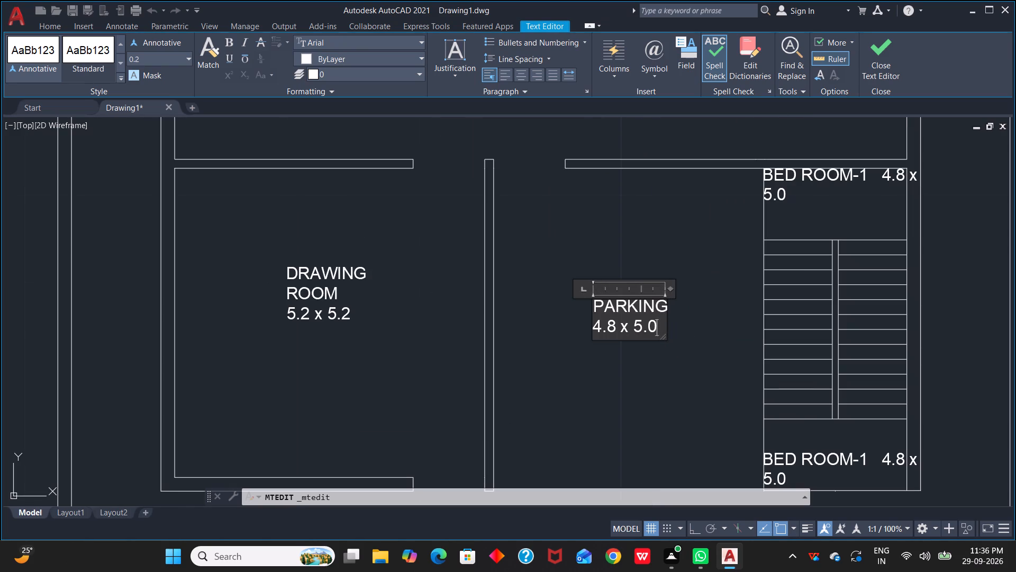
key("BackSpace")
key("BackSpace")
key("BackSpace")
key("BackSpace")
key("BackSpace")
key("BackSpace")
key("BackSpace")
key("BackSpace")
type(".5")
key("space")
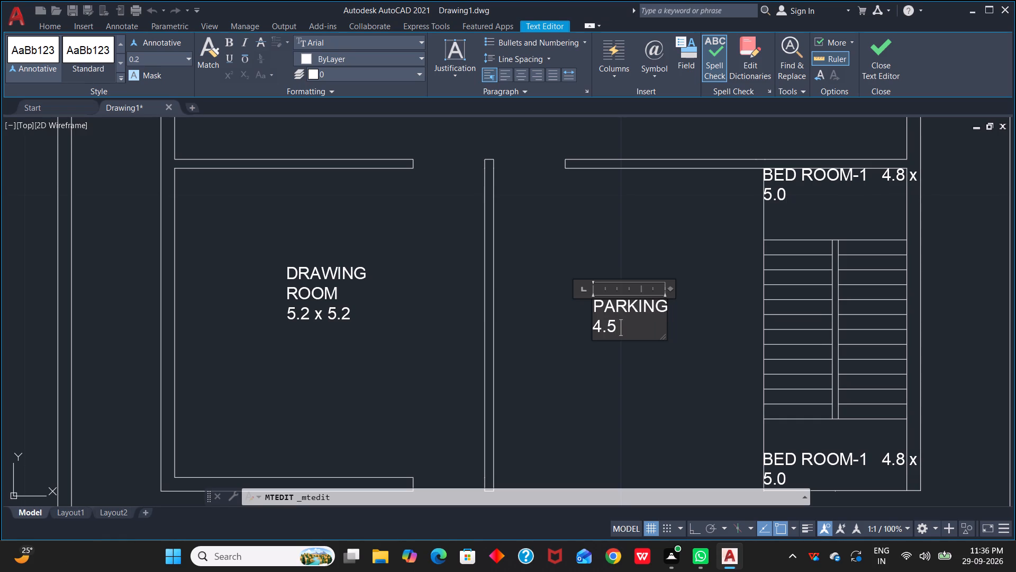
key("shift+x")
key("space")
type("5.4")
left_click(673, 317)
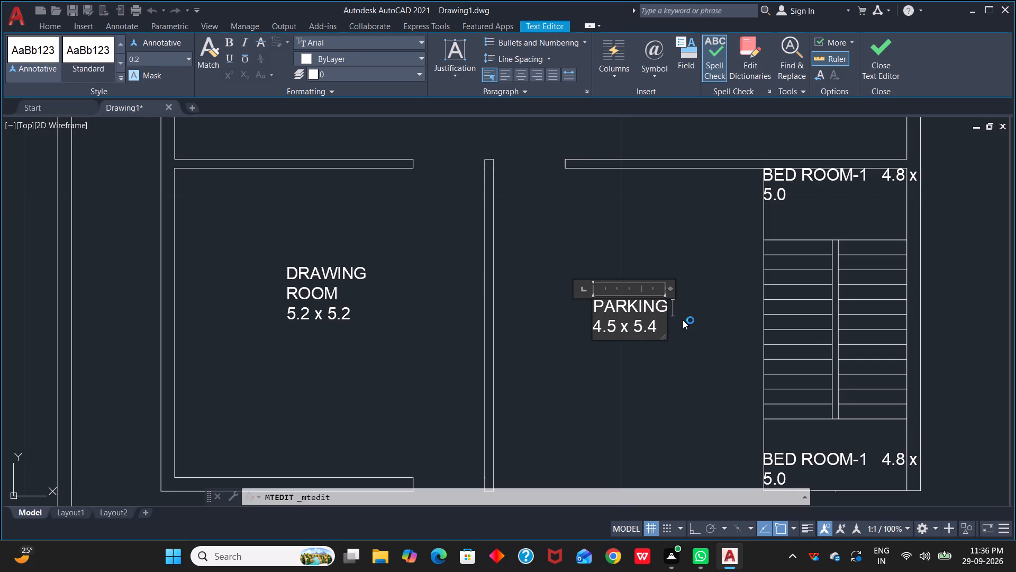
left_click(686, 320)
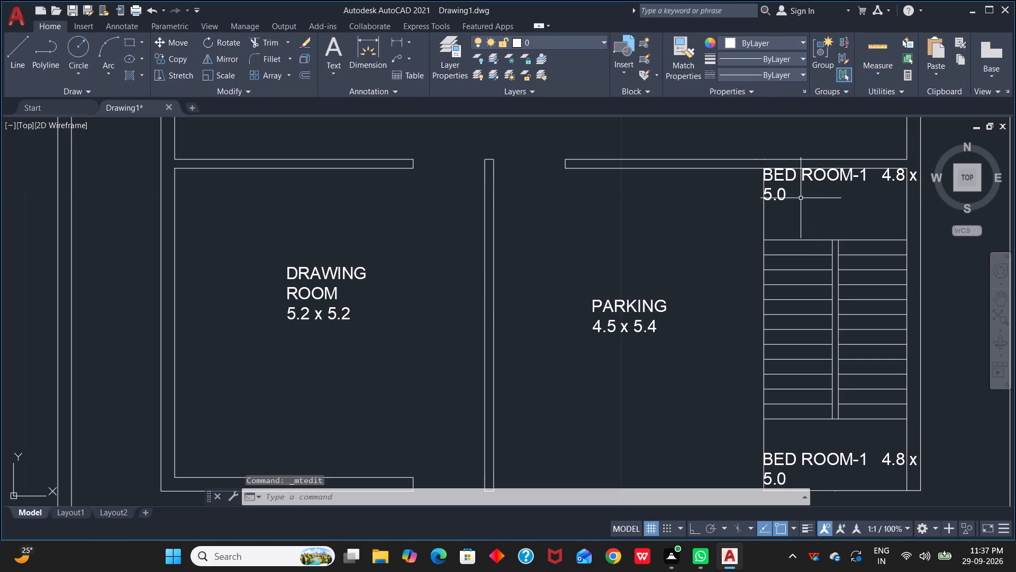
Replace the BED ROOM-1 label text in the space above the staircase flights with LANDING-1.
left_click(786, 172)
right_click(773, 182)
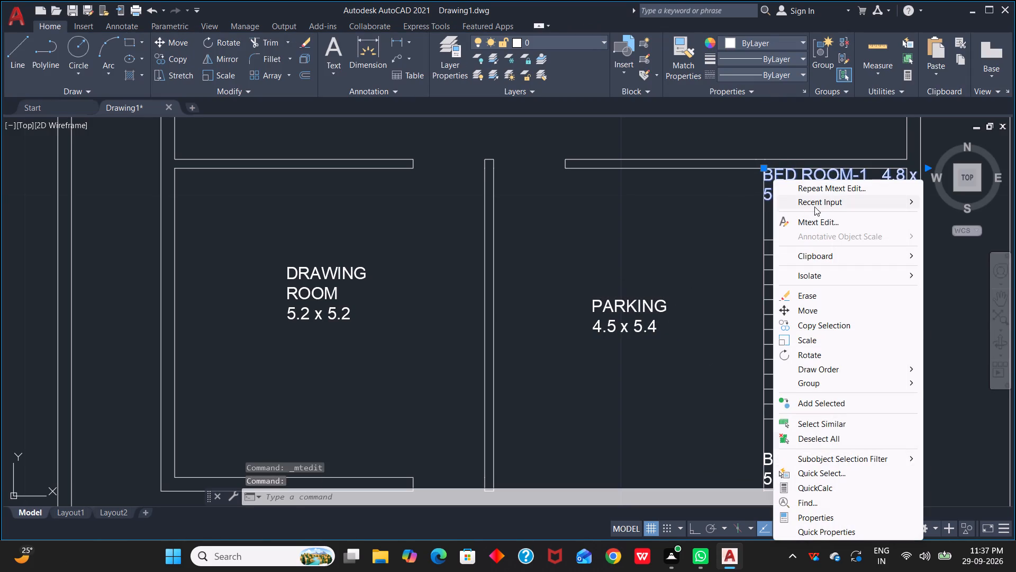
left_click(818, 218)
left_click_drag(811, 195, 809, 195)
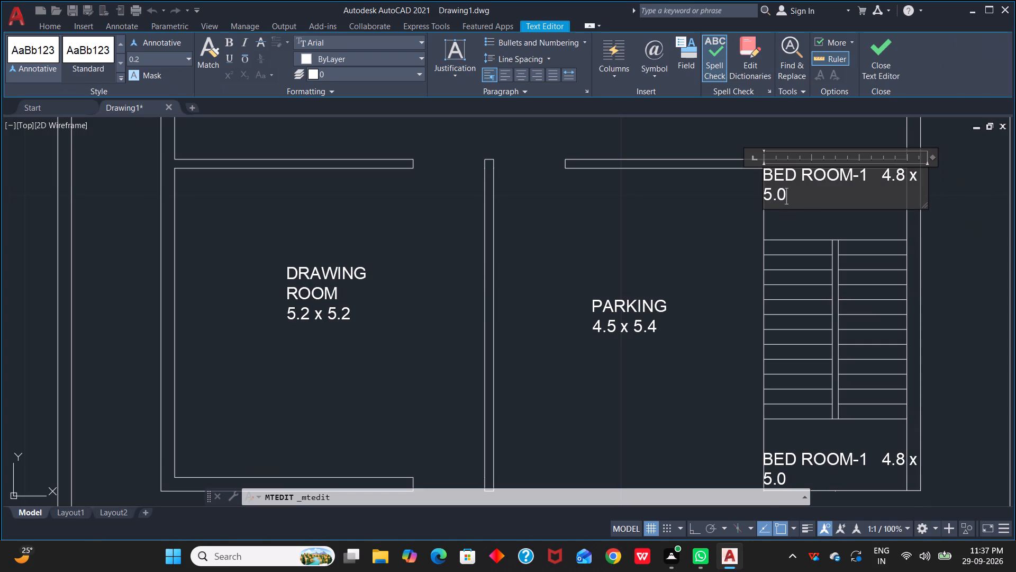
left_click_drag(809, 195, 764, 169)
key("BackSpace")
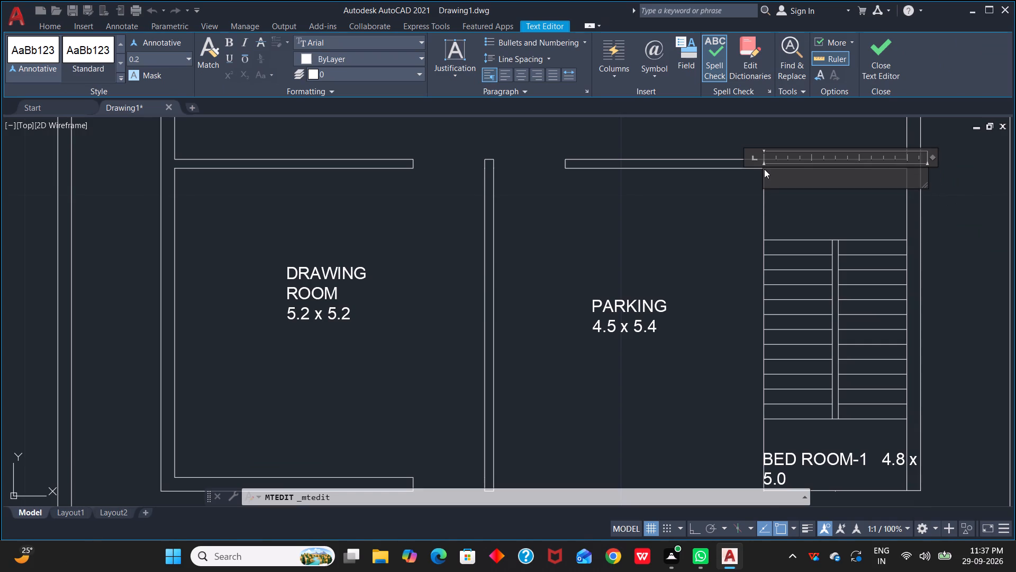
type("LANDIN")
key("g")
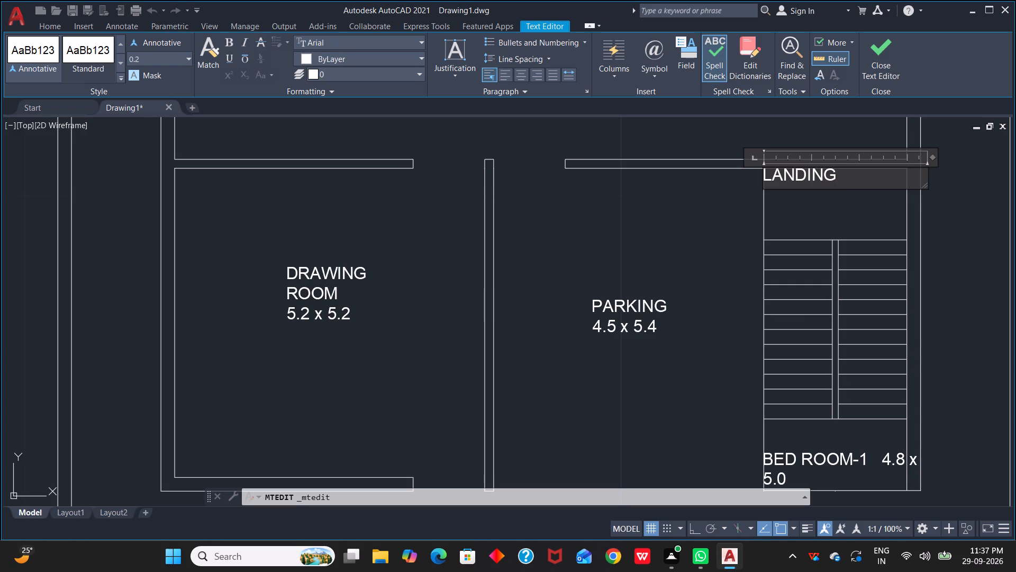
key("minus")
key("1")
left_click(843, 202)
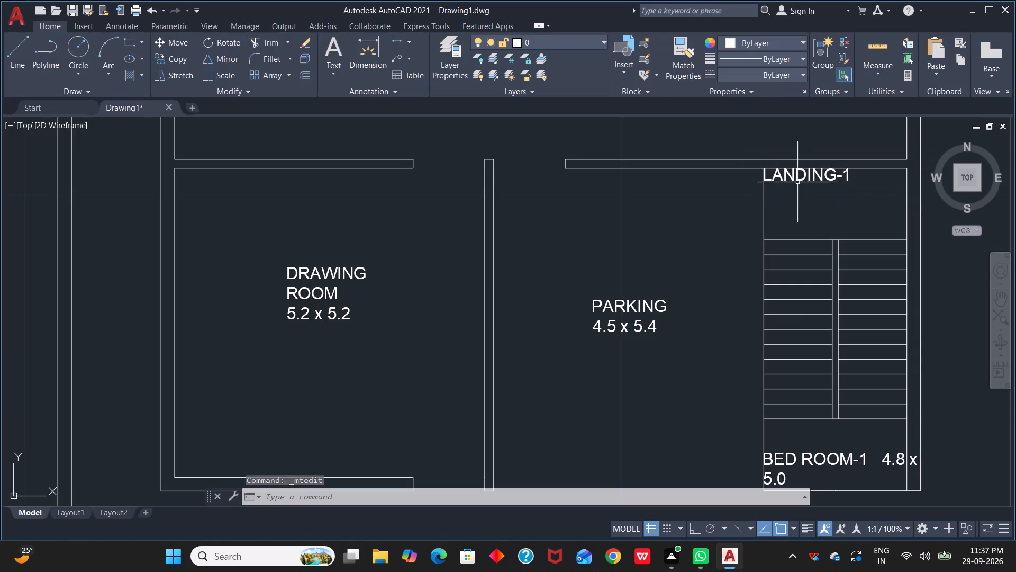
Move the LANDING-1 label off the wall corner into the landing space above the stair flights.
left_click(799, 176)
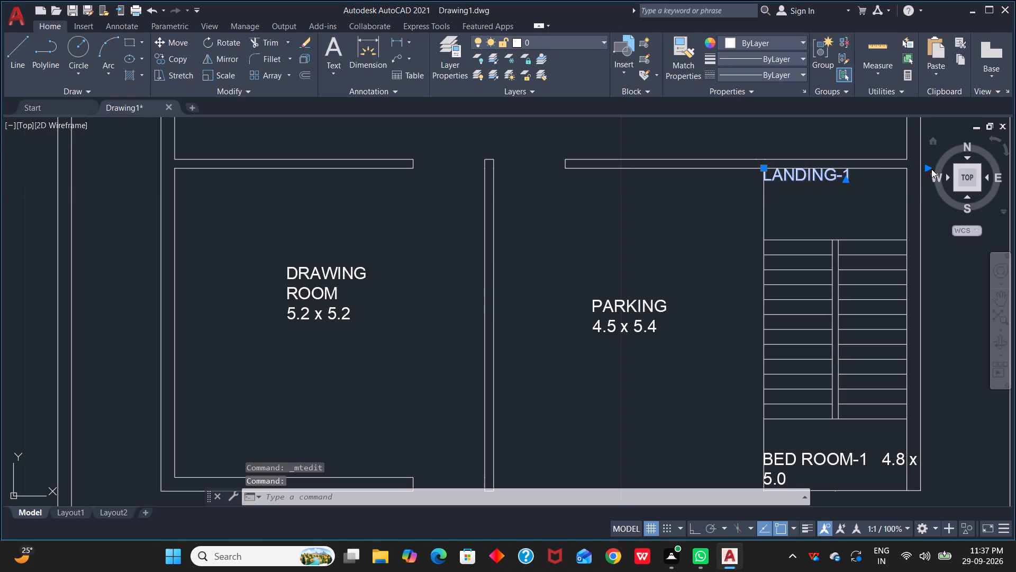
left_click_drag(928, 166, 844, 167)
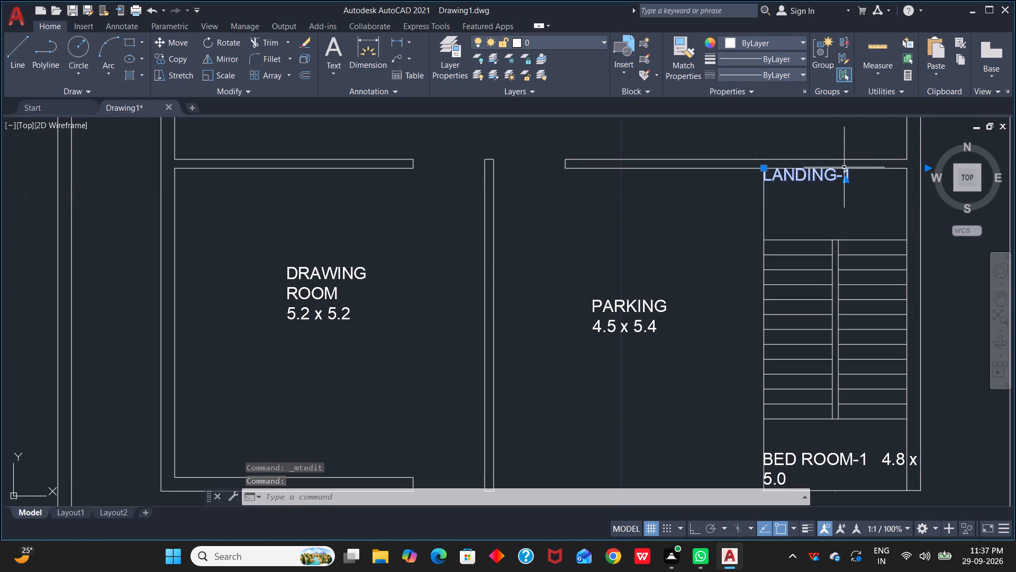
left_click_drag(844, 167, 846, 166)
left_click(846, 166)
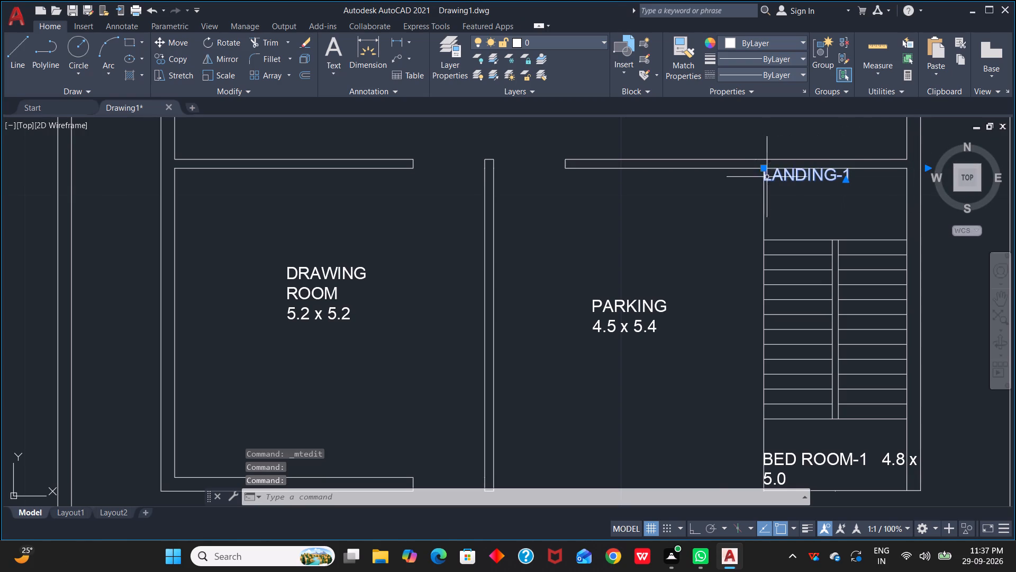
scroll(791, 200, "up", 2)
left_click_drag(720, 122, 759, 183)
left_click(759, 183)
scroll(813, 229, "down", 2)
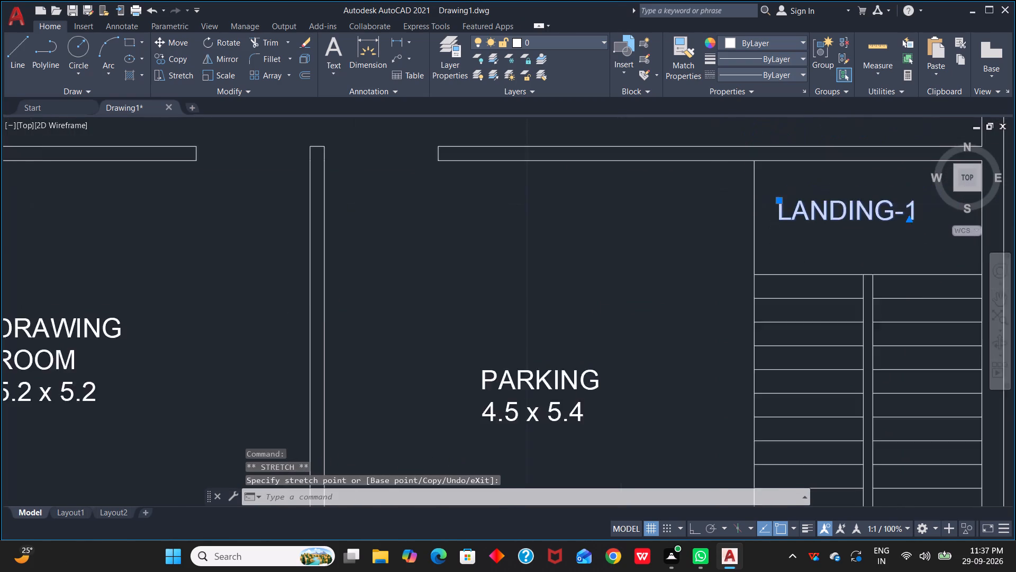
Narrow the LANDING-1 label's text frame so it ends just past the text.
middle_click_drag(895, 236, 818, 252)
scroll(912, 218, "up", 2)
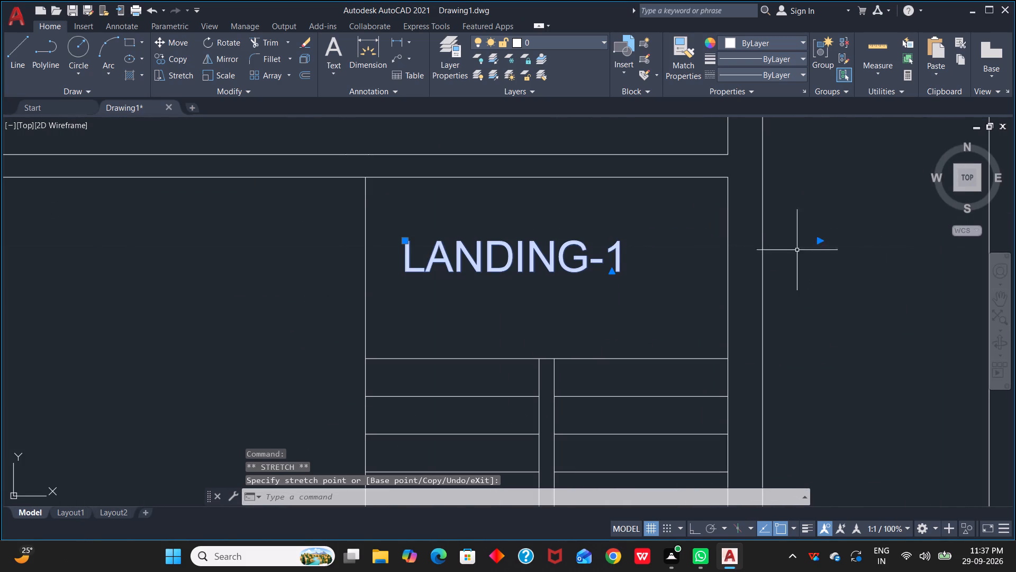
left_click_drag(818, 240, 637, 240)
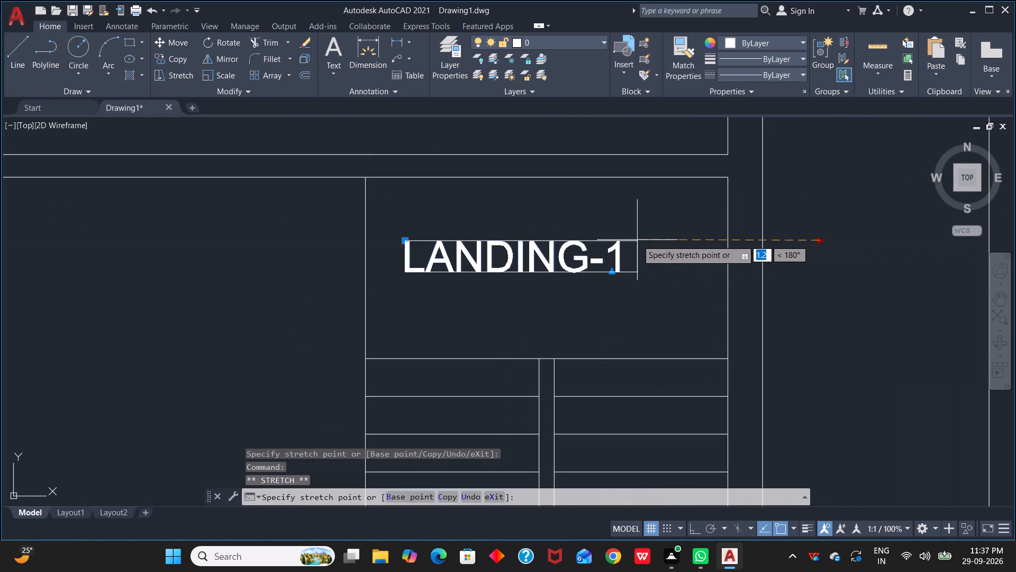
left_click_drag(637, 240, 633, 240)
left_click(633, 240)
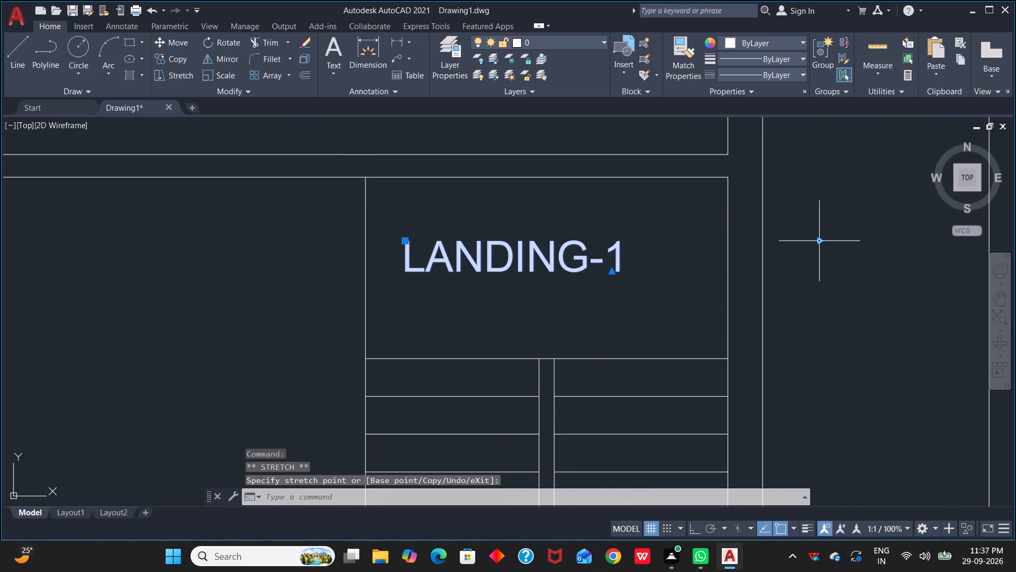
left_click_drag(820, 241, 637, 245)
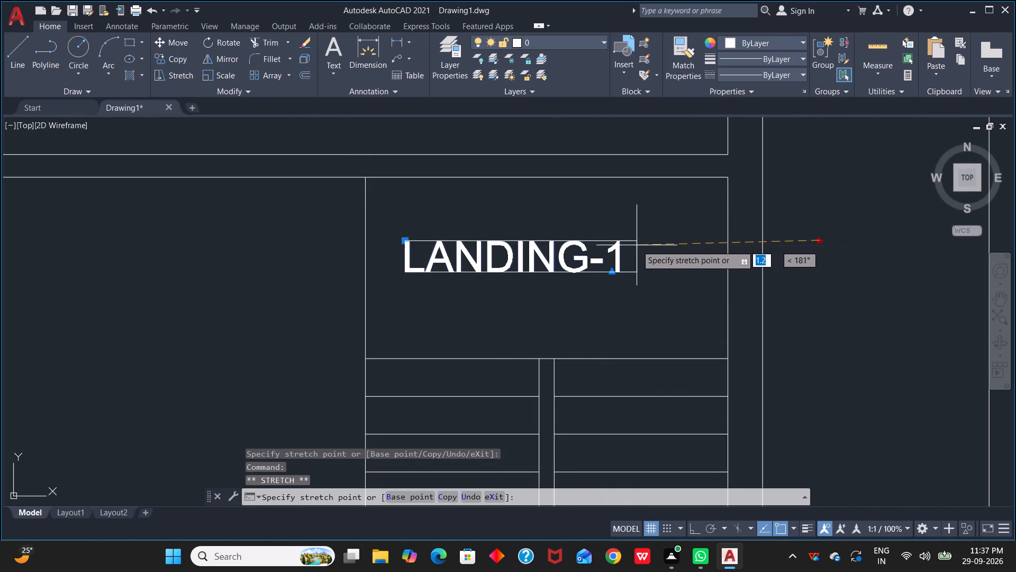
left_click_drag(637, 245, 635, 243)
left_click(635, 243)
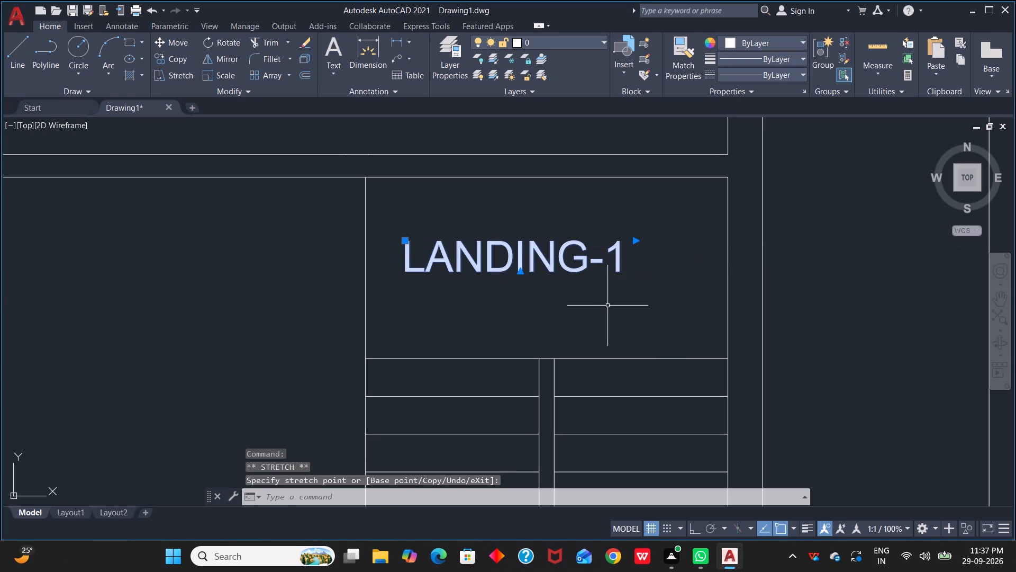
key("Escape")
Set the LANDING-1 label's text height to 0.15.
scroll(627, 300, "down", 1)
left_click(526, 272)
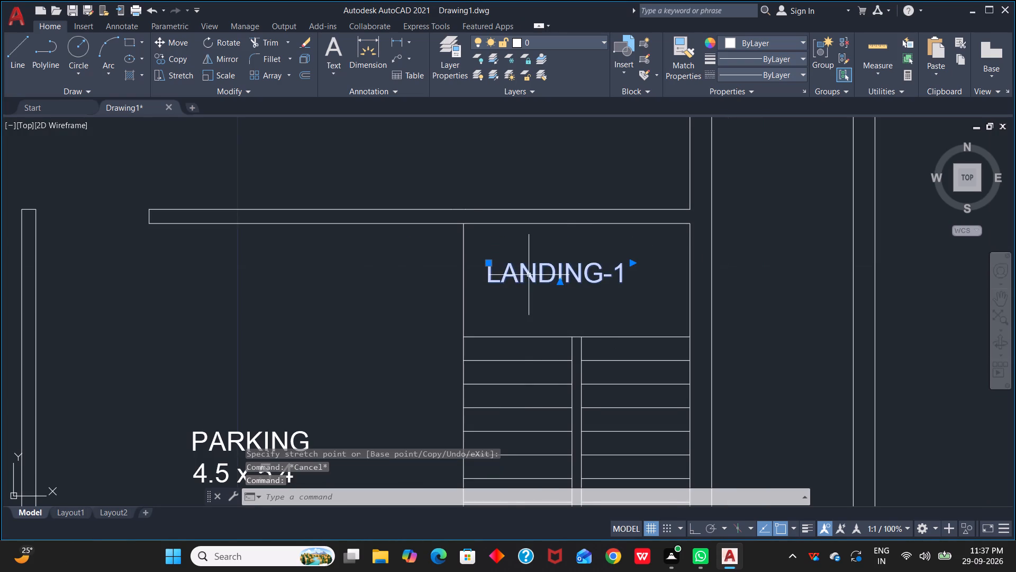
right_click(530, 275)
left_click(579, 533)
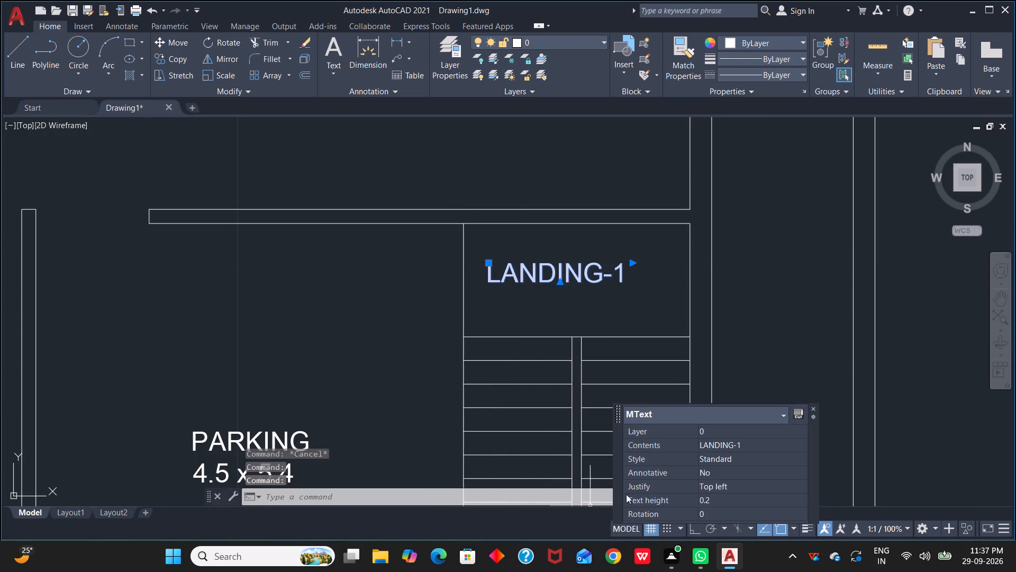
left_click(714, 503)
left_click(715, 501)
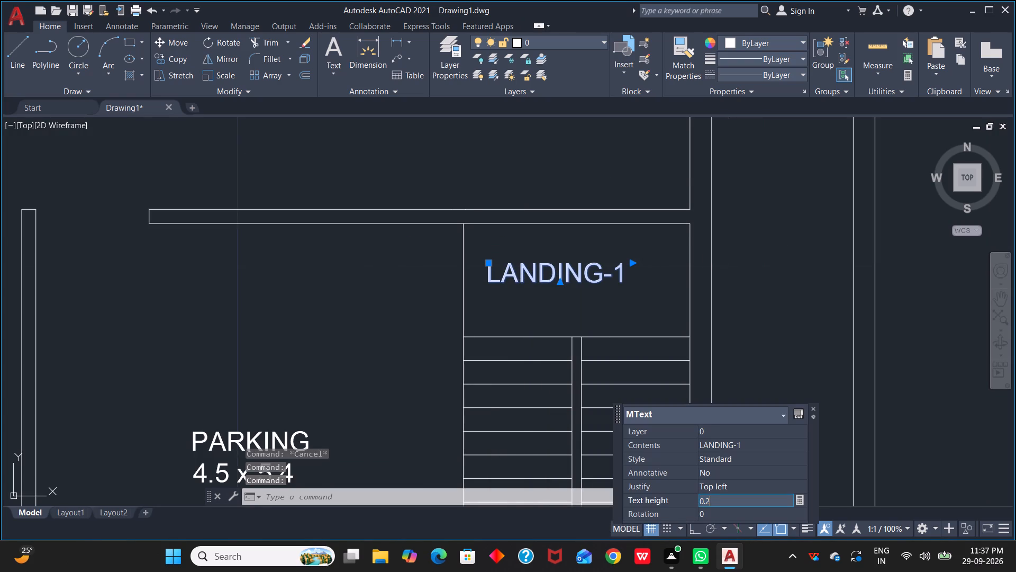
key("BackSpace")
type("15")
key("Return")
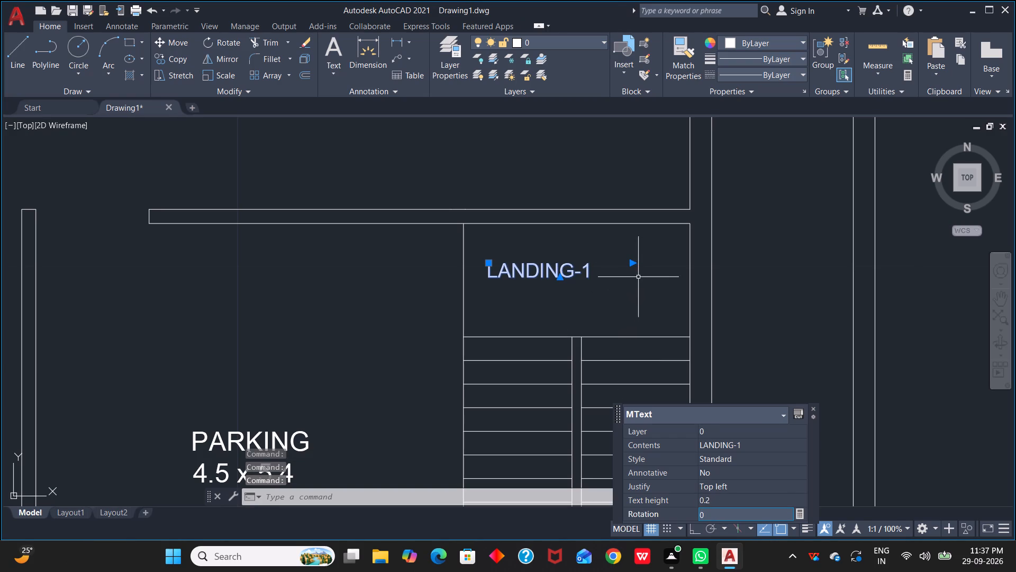
key("Escape")
Move the smaller LANDING-1 label diagonally toward the stair flights to centre it across the landing.
left_click(553, 268)
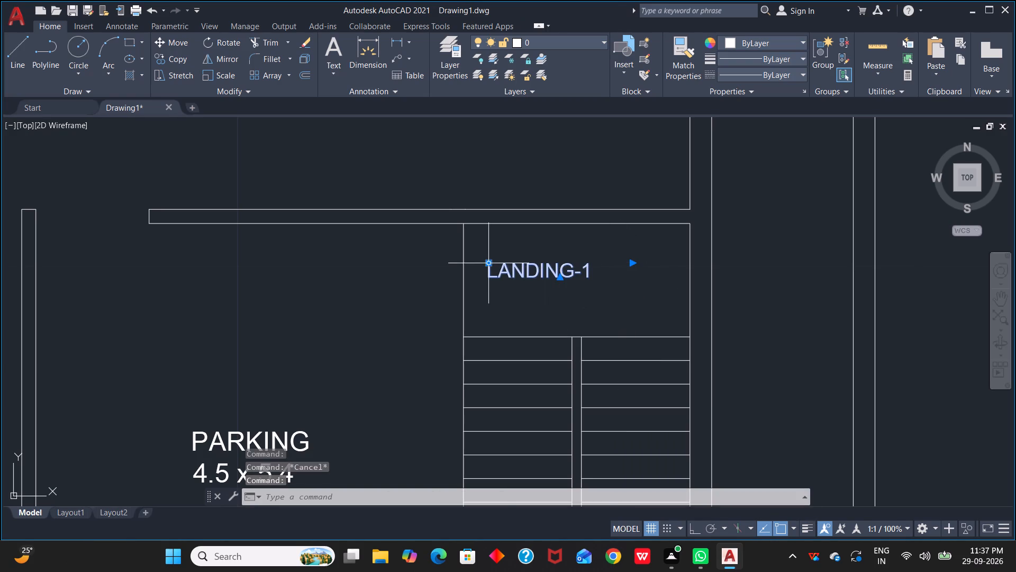
left_click_drag(488, 266, 523, 292)
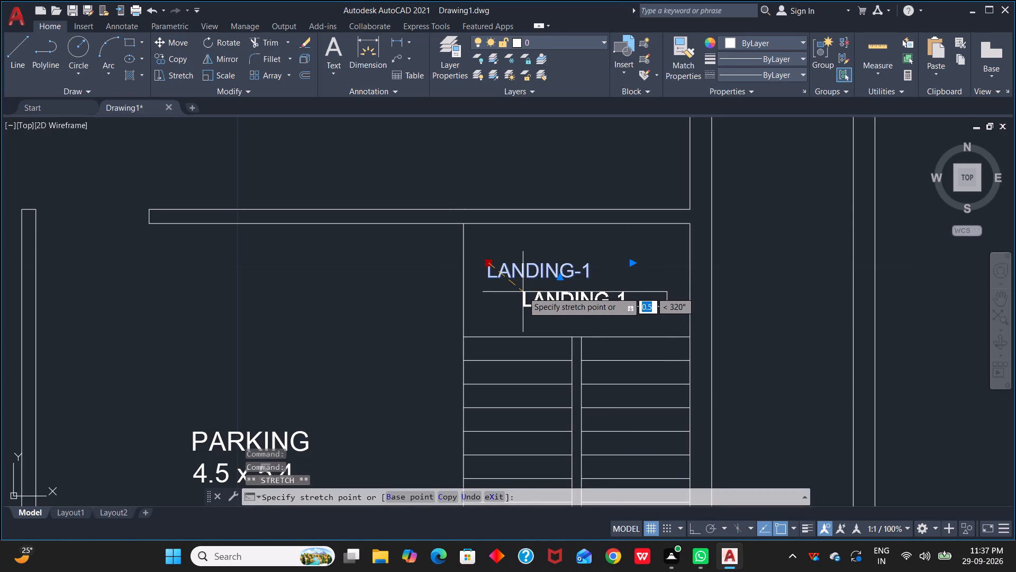
left_click_drag(523, 292, 514, 290)
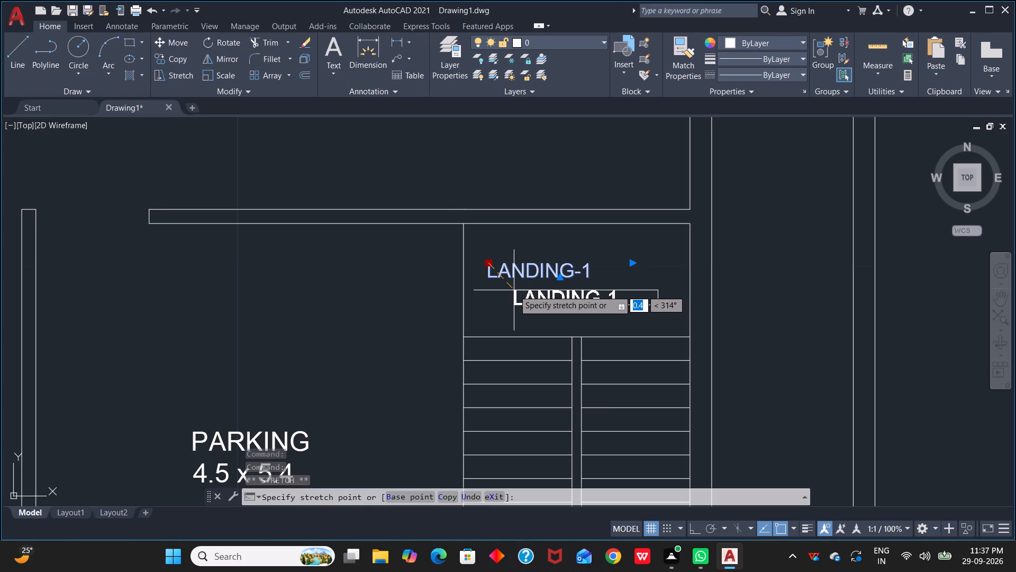
left_click_drag(514, 290, 519, 292)
left_click(519, 292)
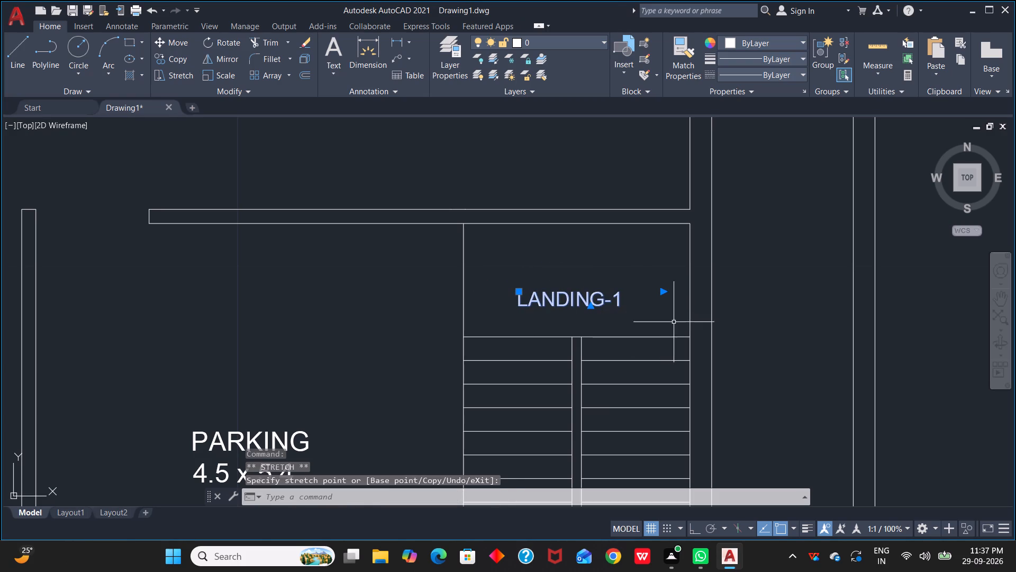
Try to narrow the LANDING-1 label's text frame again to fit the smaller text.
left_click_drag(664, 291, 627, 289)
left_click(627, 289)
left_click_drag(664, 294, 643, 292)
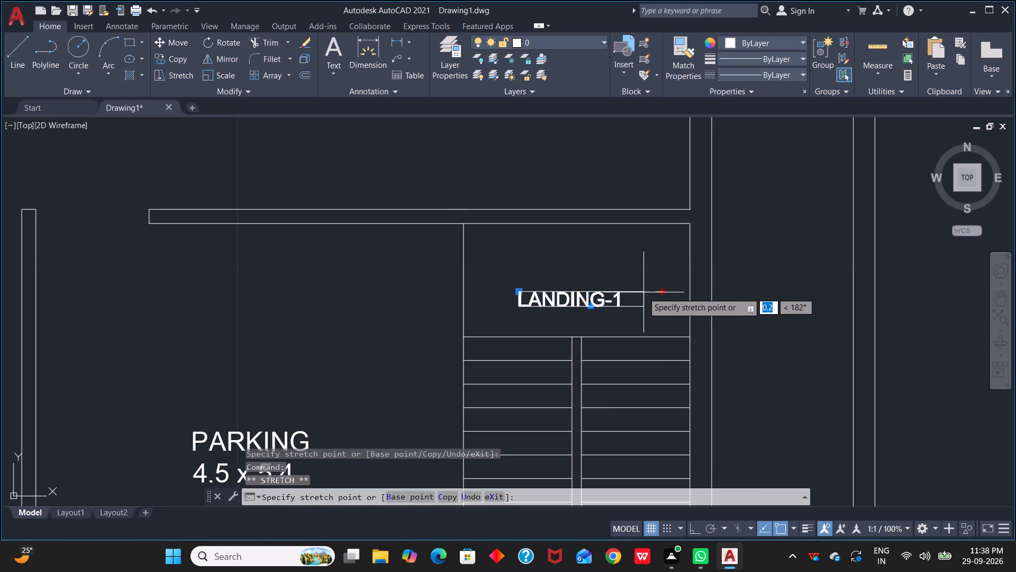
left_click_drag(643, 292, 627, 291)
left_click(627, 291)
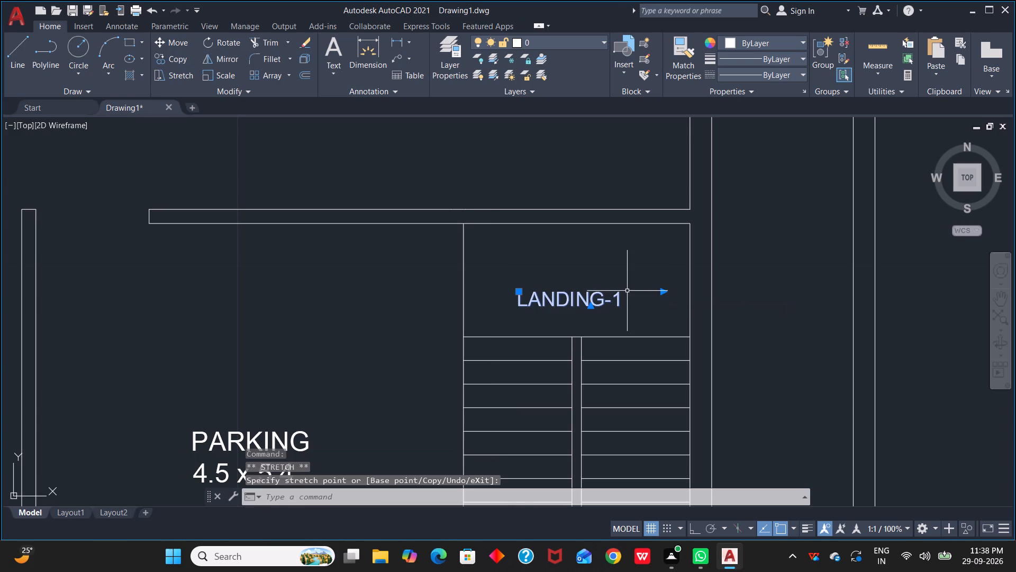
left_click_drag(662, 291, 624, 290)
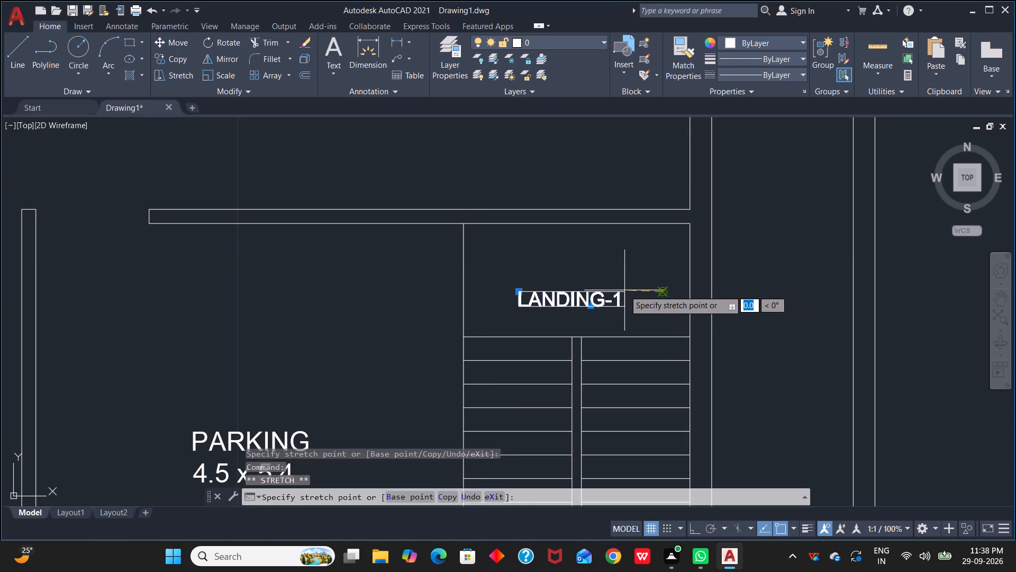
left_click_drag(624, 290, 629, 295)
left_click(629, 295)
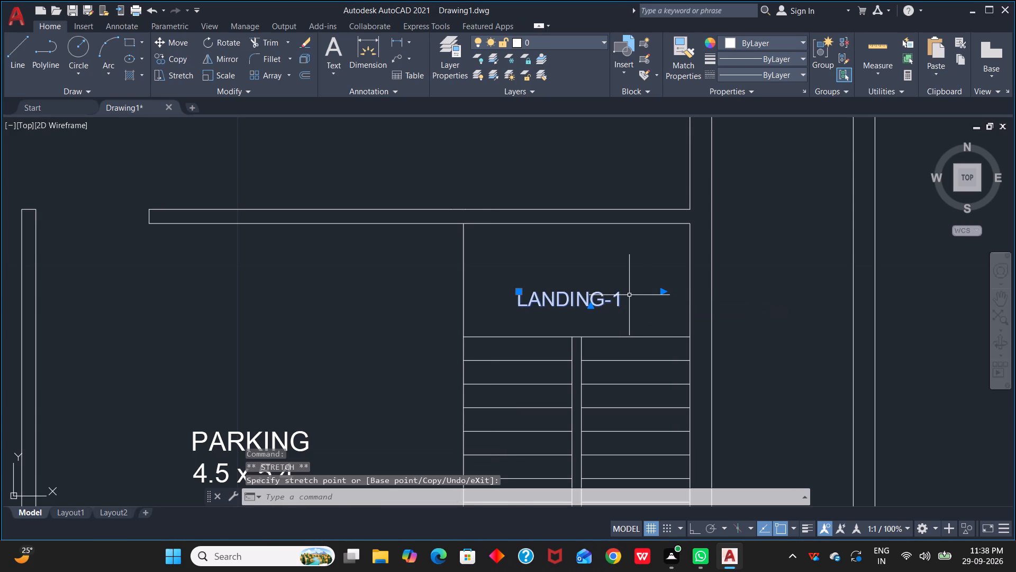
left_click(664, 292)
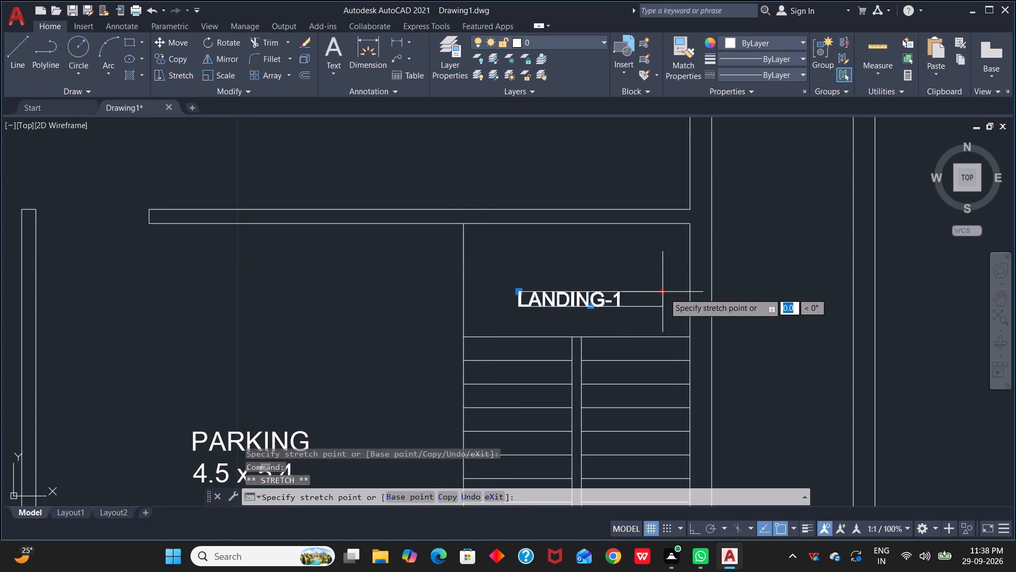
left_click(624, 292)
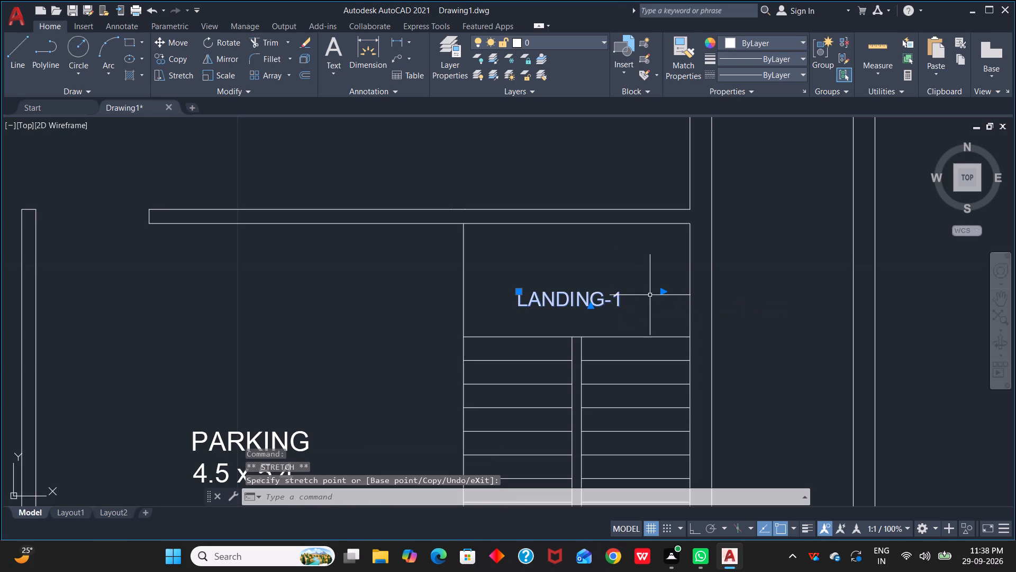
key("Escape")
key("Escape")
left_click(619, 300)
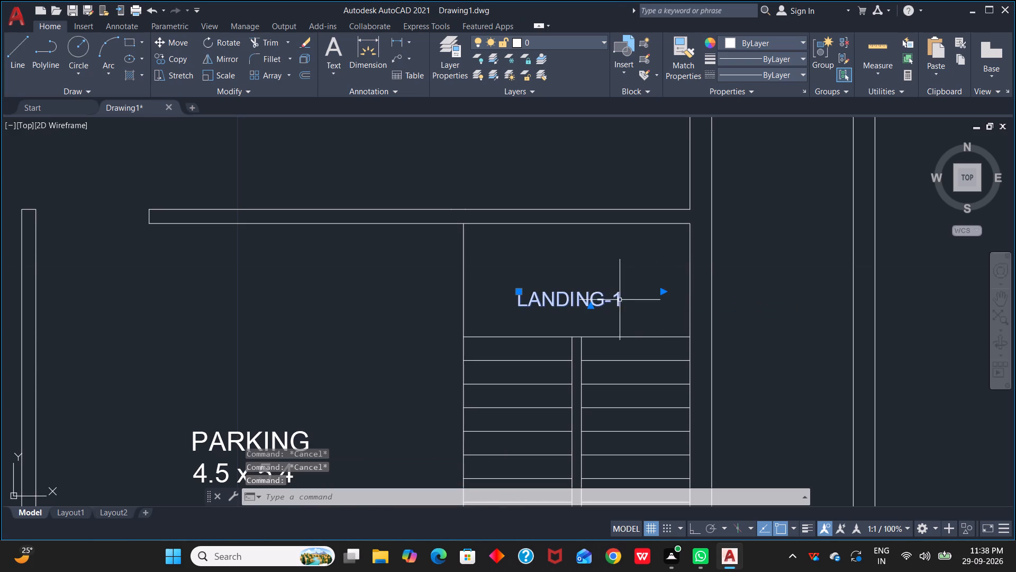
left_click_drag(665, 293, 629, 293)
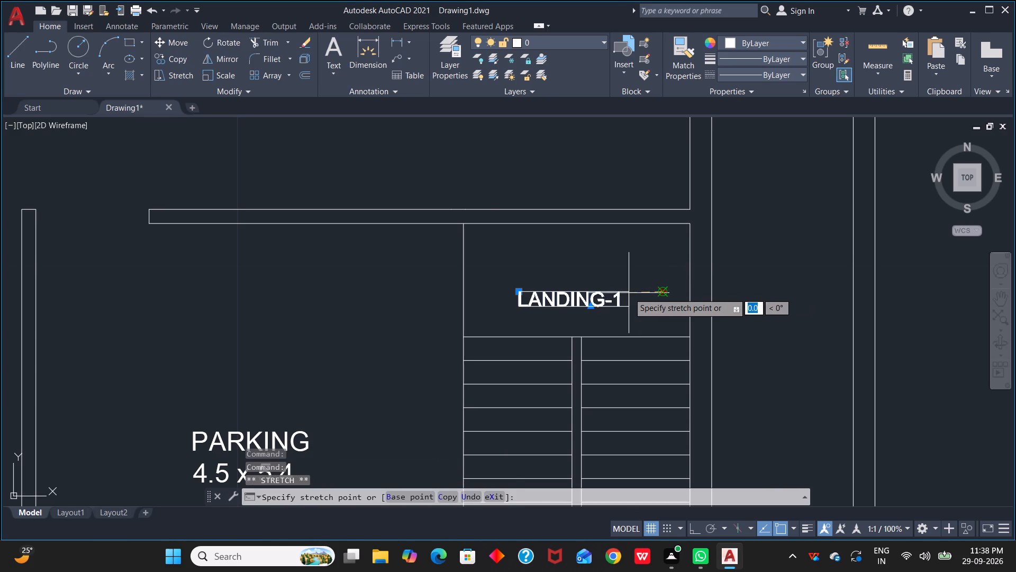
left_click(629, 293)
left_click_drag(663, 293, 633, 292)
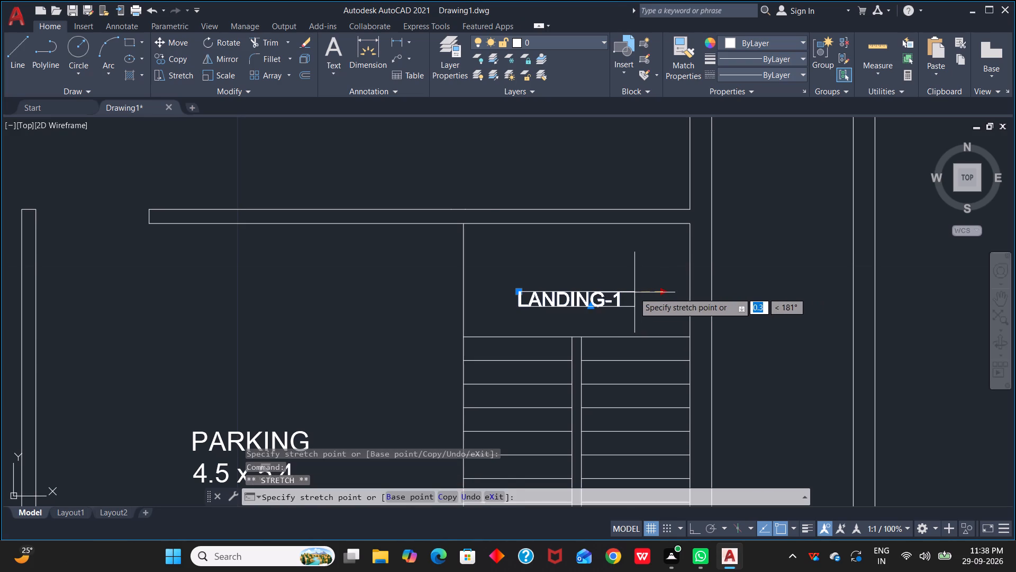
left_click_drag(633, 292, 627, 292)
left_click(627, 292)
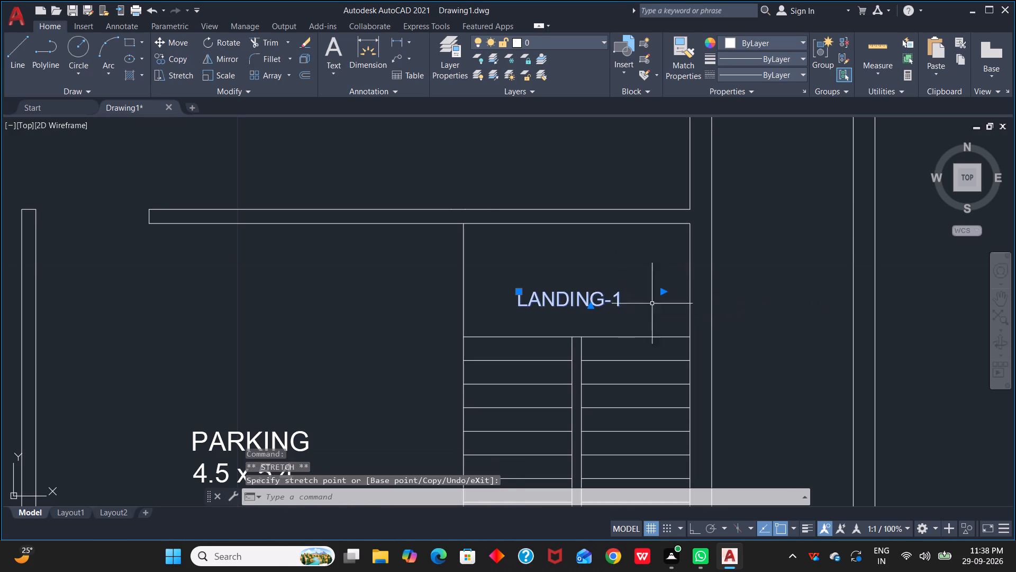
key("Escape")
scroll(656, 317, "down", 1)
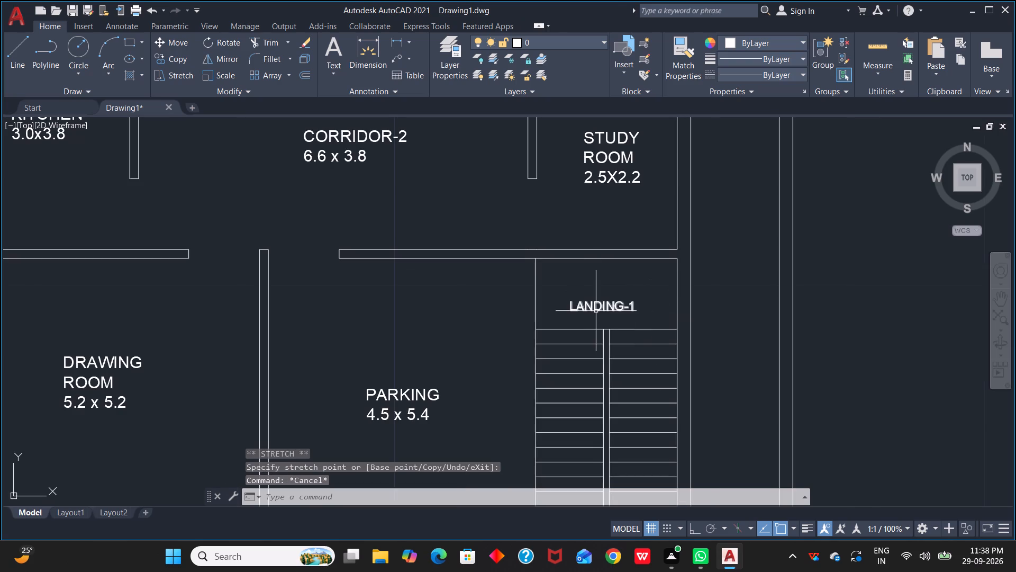
Copy the LANDING-1 label from the upper landing to the landing at the bottom of the stair flights.
left_click(596, 311)
key("c")
key("o")
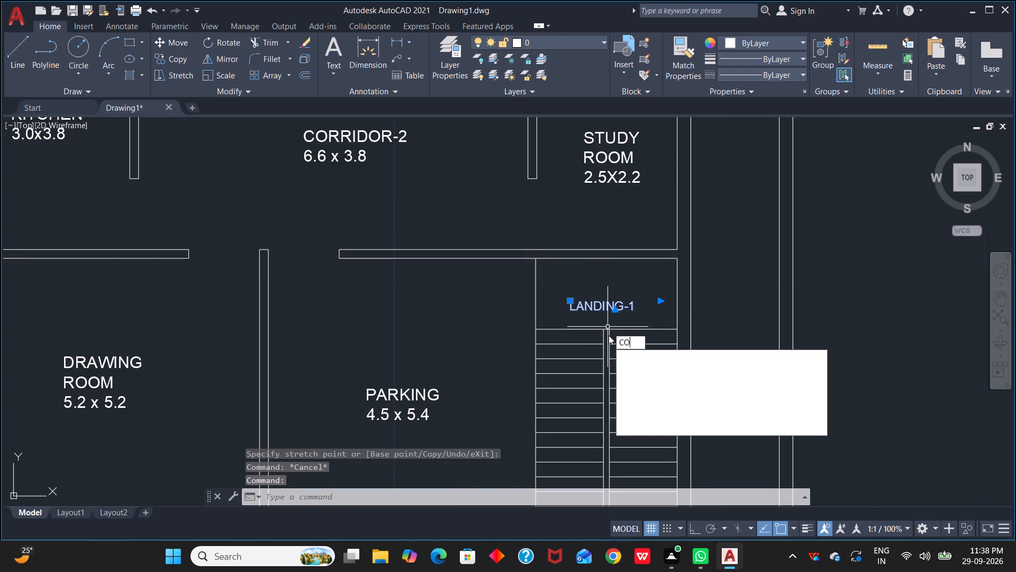
key("space")
scroll(613, 413, "down", 1)
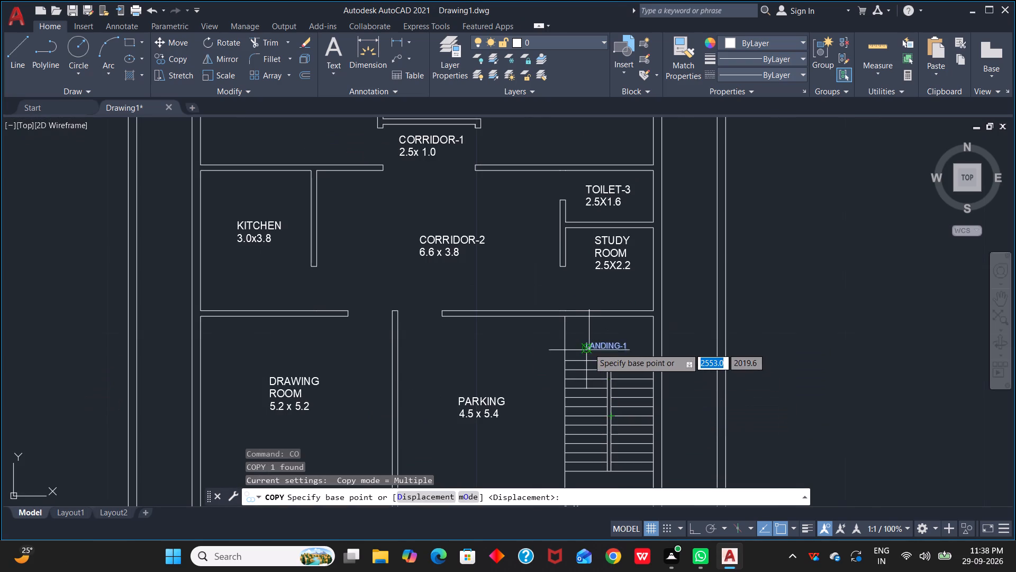
left_click(584, 343)
scroll(599, 433, "down", 1)
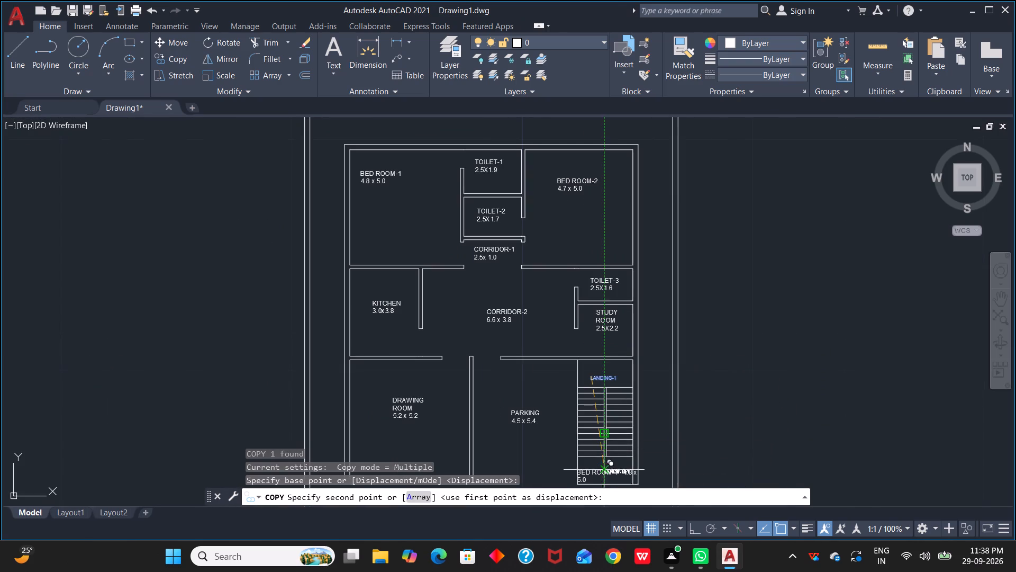
scroll(597, 459, "up", 3)
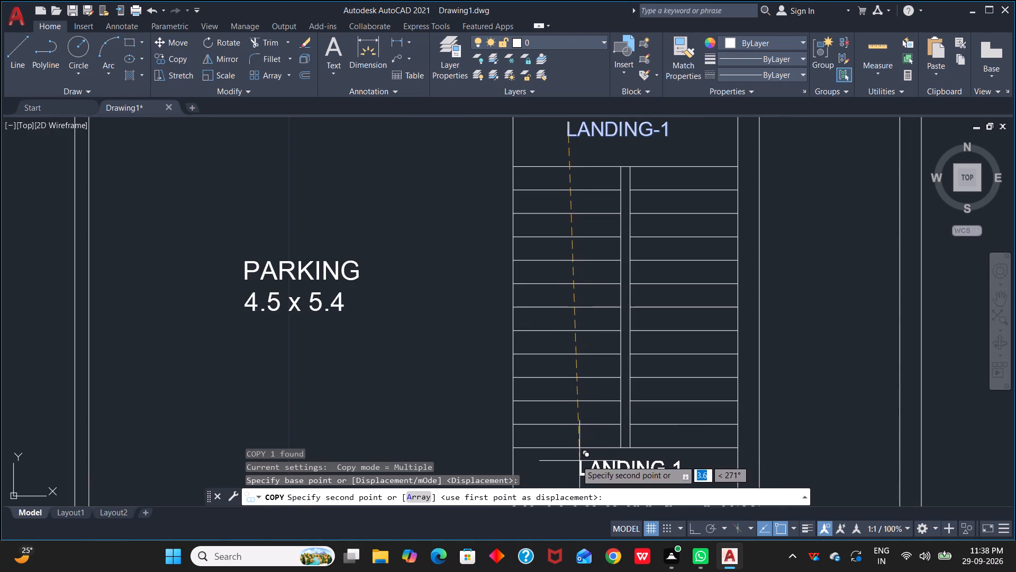
left_click(570, 461)
key("Escape")
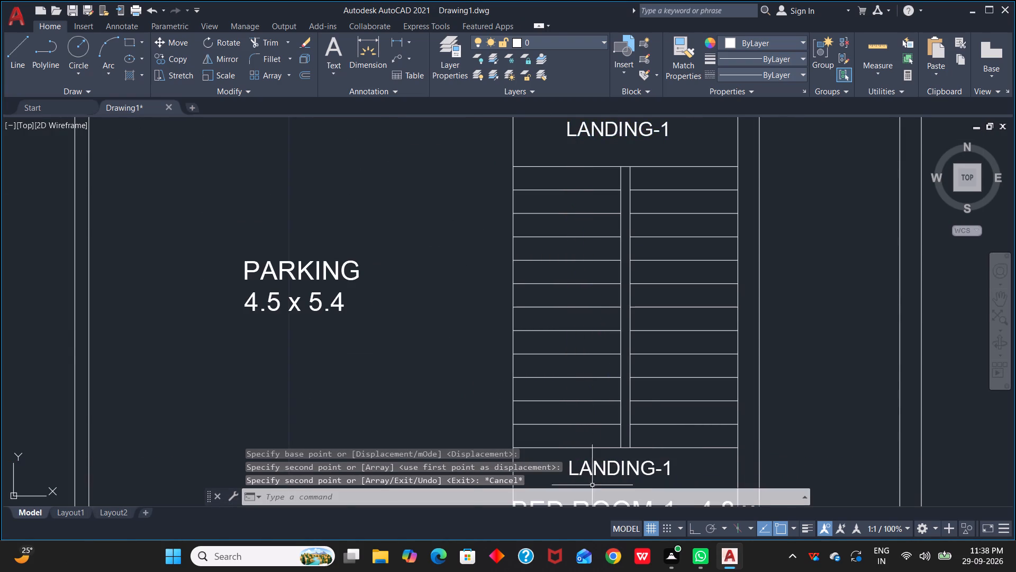
Delete the stray BED ROOM-1 label overlapping the lower stair landing.
scroll(592, 485, "down", 2)
middle_click_drag(632, 459, 663, 279)
left_click(634, 314)
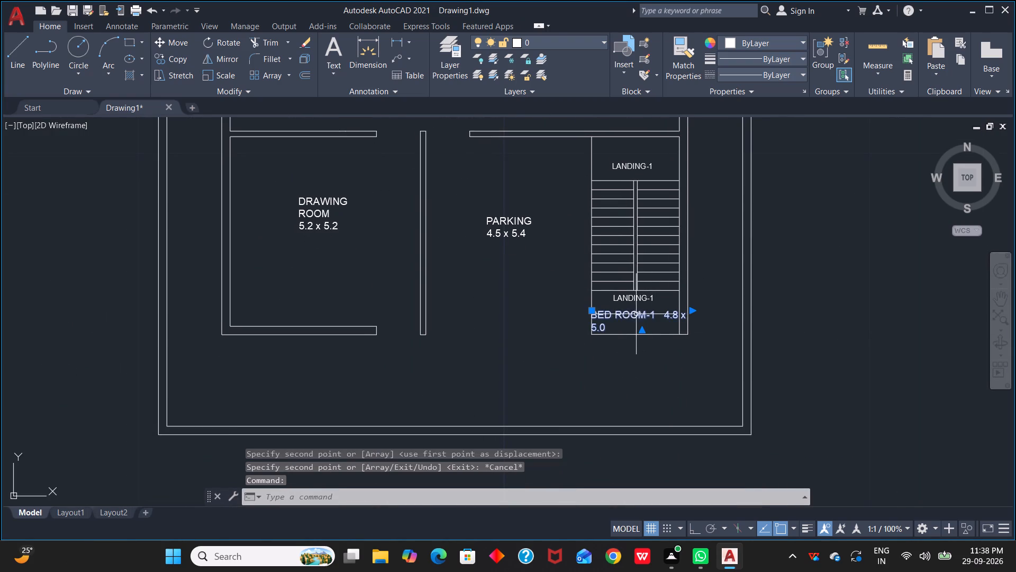
key("Delete")
Change the copied label on the lower stair landing to read MID-LANDING.
scroll(638, 316, "up", 2)
left_click(635, 278)
right_click(632, 278)
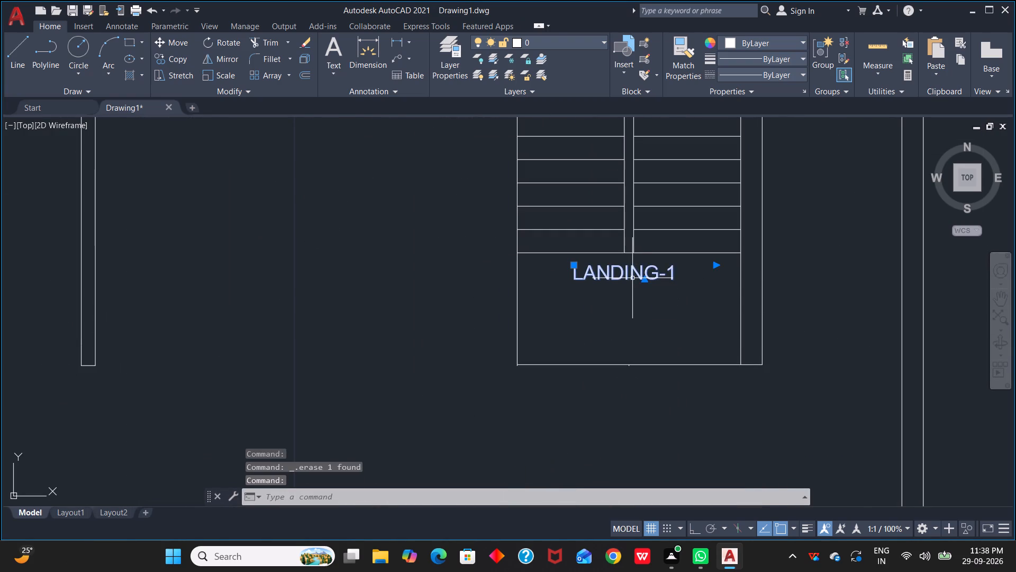
left_click(689, 225)
left_click(678, 275)
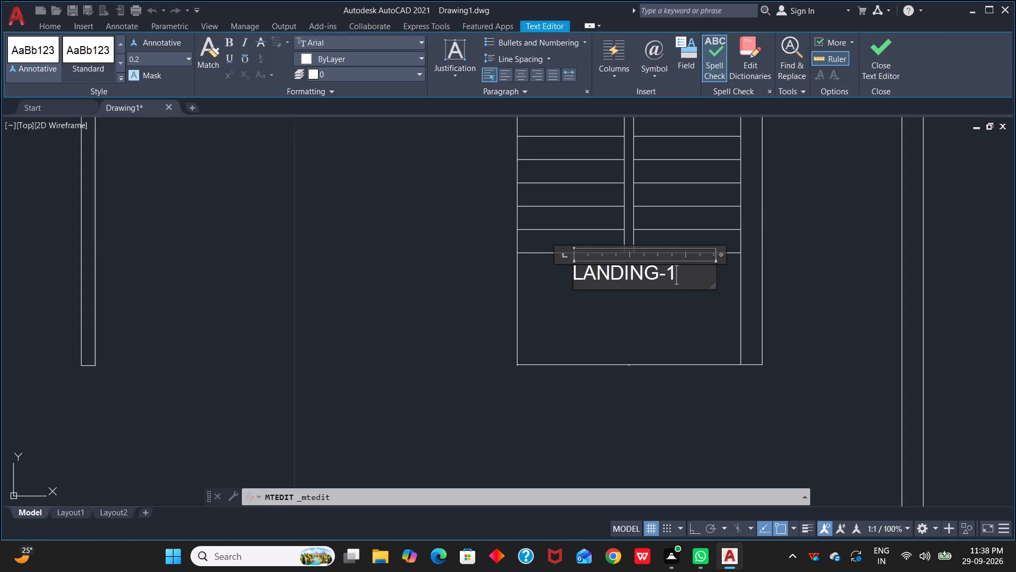
key("BackSpace")
key("BackSpace")
key("Left")
key("Left")
key("Left")
key("Left")
key("Left")
key("Left")
key("Left")
type("MID")
key("space")
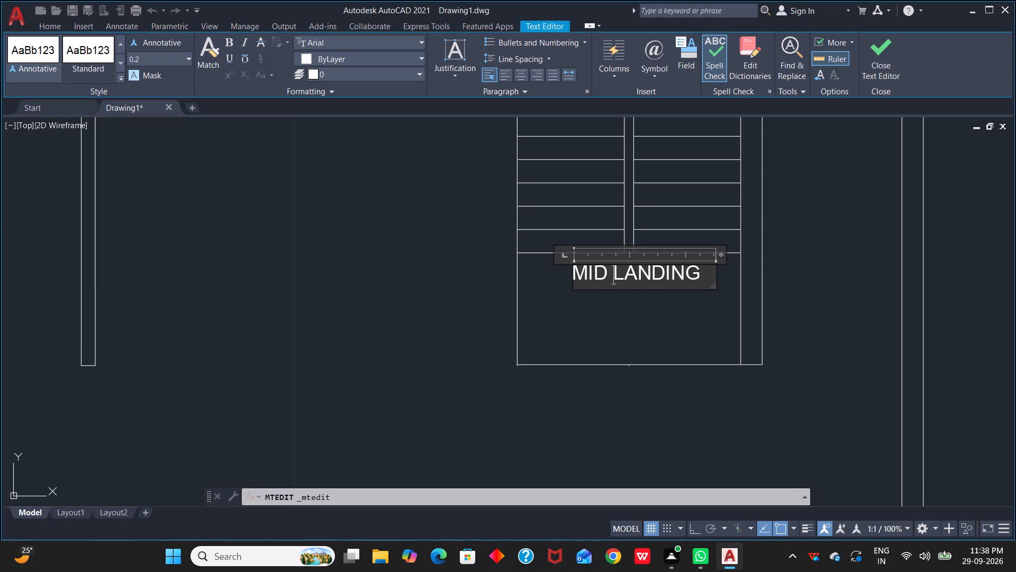
key("BackSpace")
key("minus")
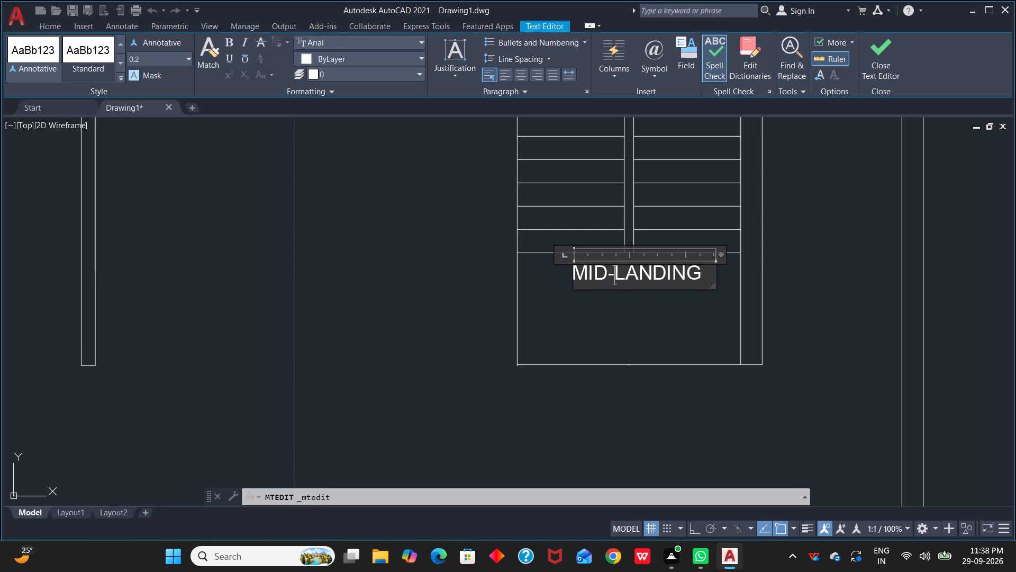
left_click(676, 320)
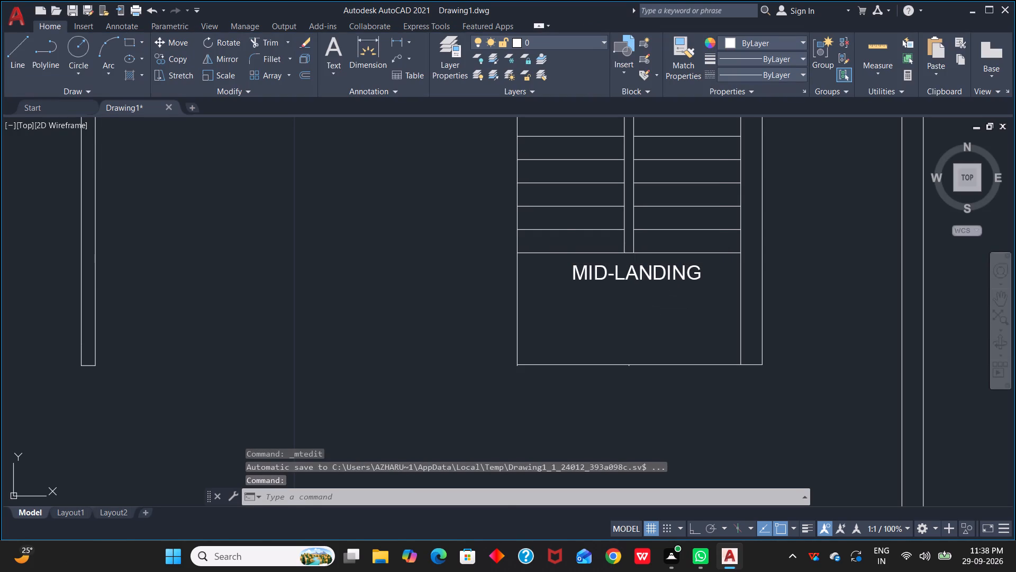
Move the MID-LANDING label down, away from the last stair tread, to the middle of the lower landing.
left_click(634, 278)
left_click_drag(574, 263, 571, 301)
left_click(571, 301)
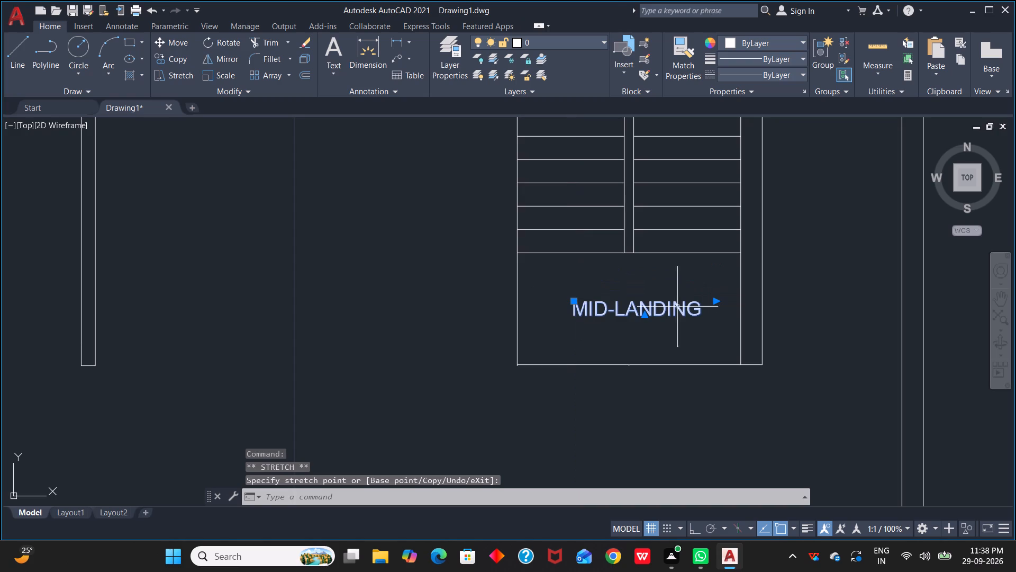
scroll(672, 258, "down", 2)
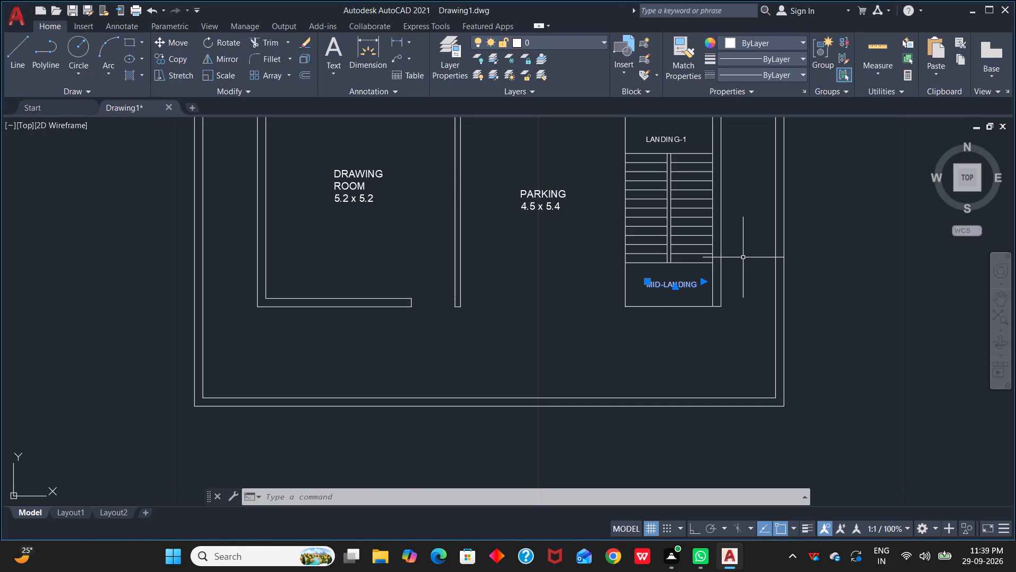
key("Escape")
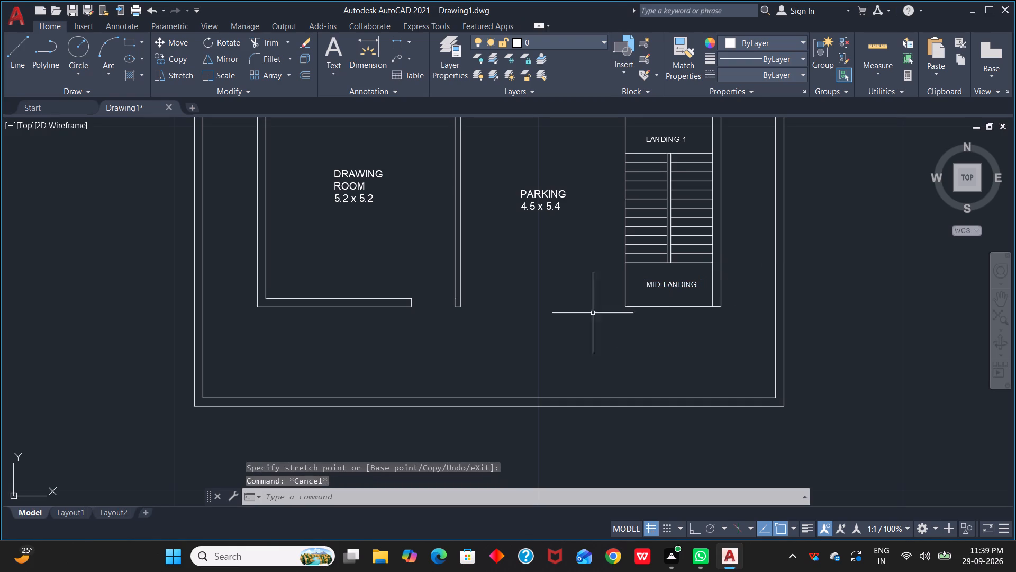
View the quick properties of the LANDING-1 label.
scroll(551, 331, "down", 2)
middle_click_drag(566, 215, 587, 260)
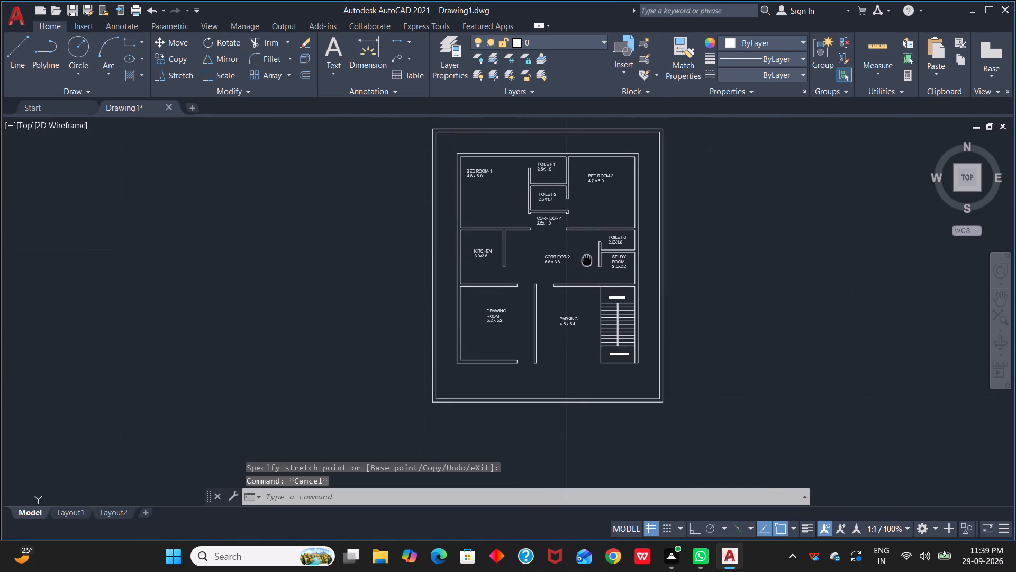
middle_click_drag(587, 260, 665, 330)
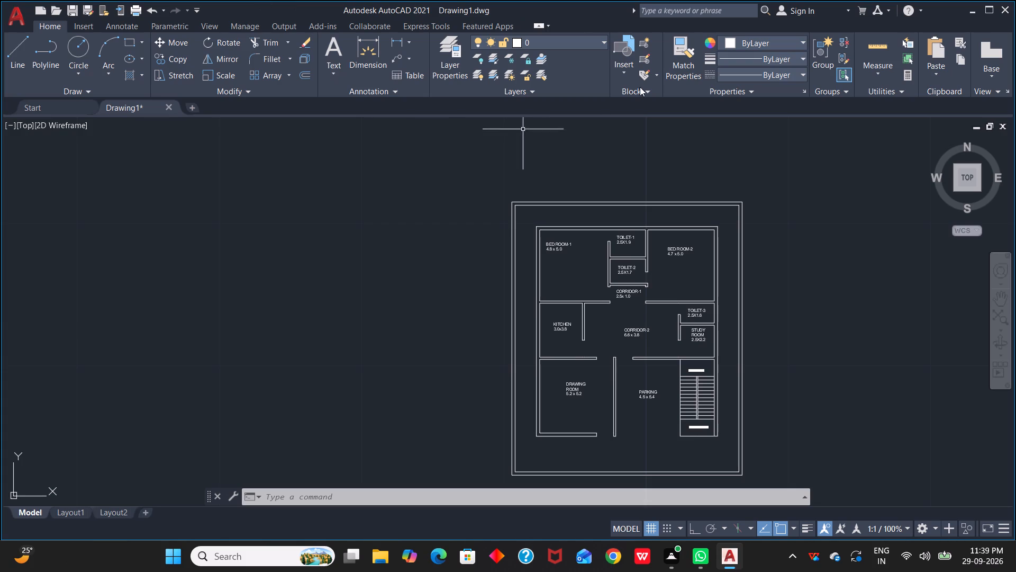
scroll(699, 398, "up", 3)
left_click(695, 284)
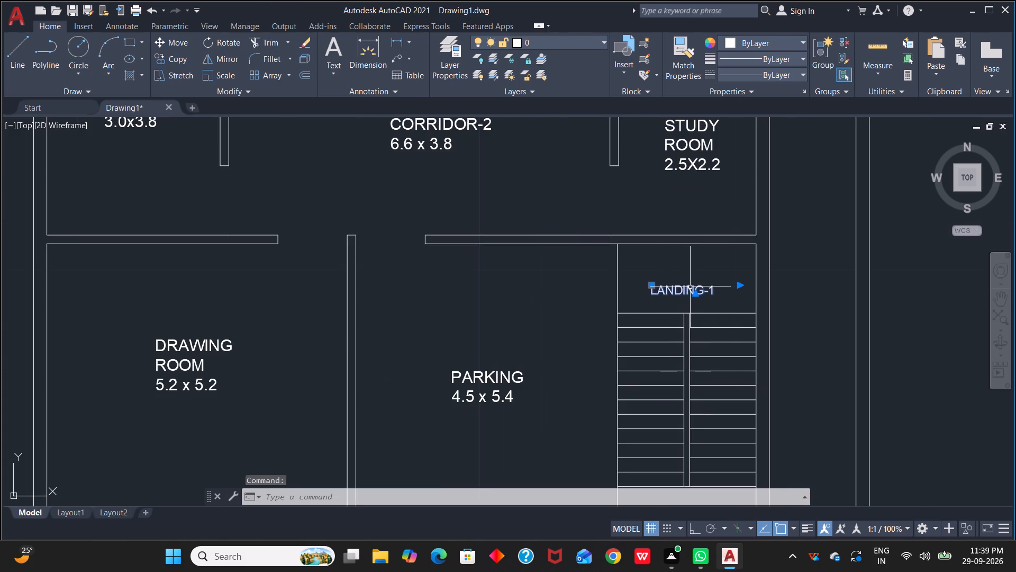
right_click(690, 287)
left_click(731, 537)
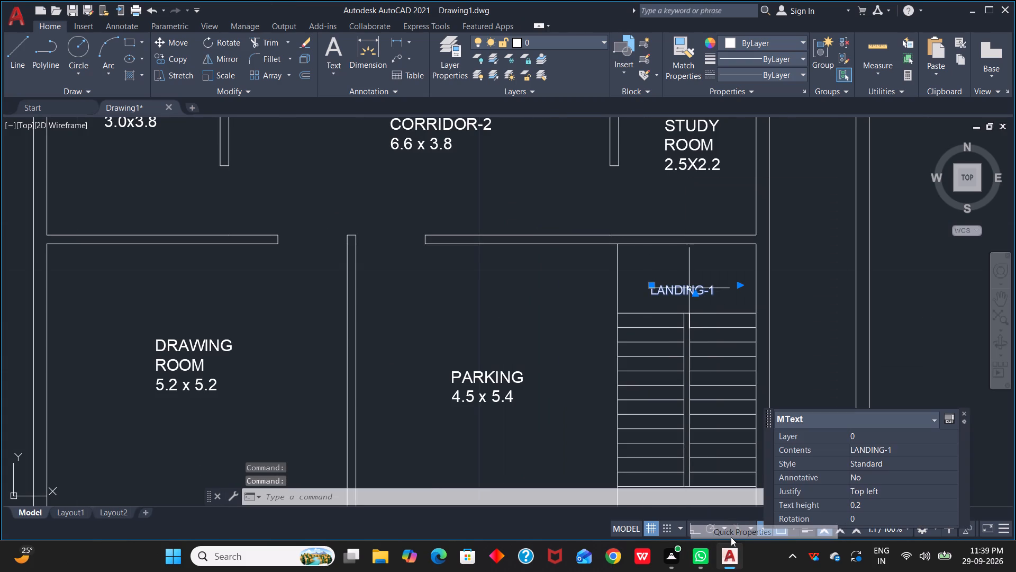
key("Escape")
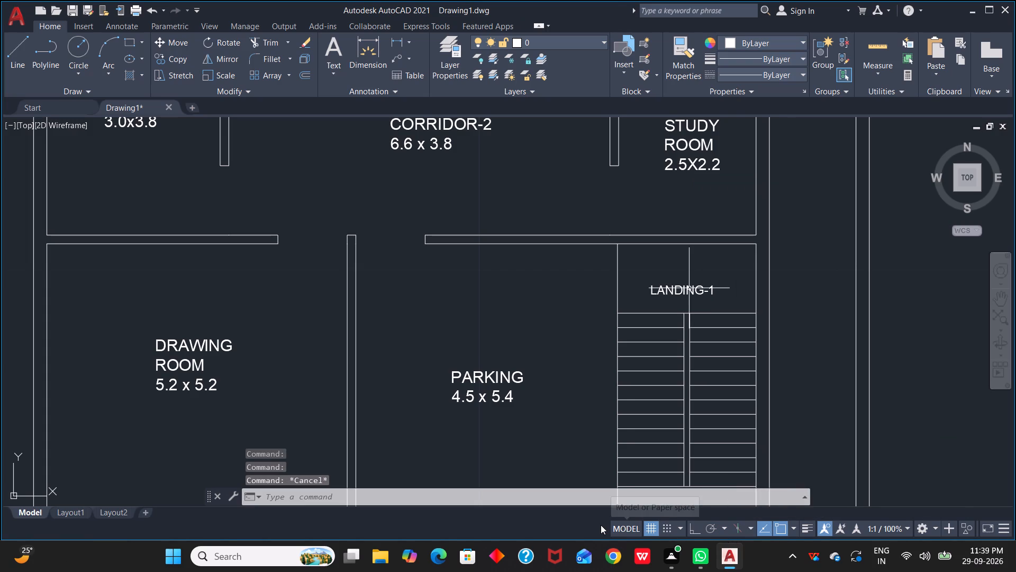
Match the text properties of the TOILET-3 label onto the LANDING-1 and MID-LANDING labels.
key("m")
key("a")
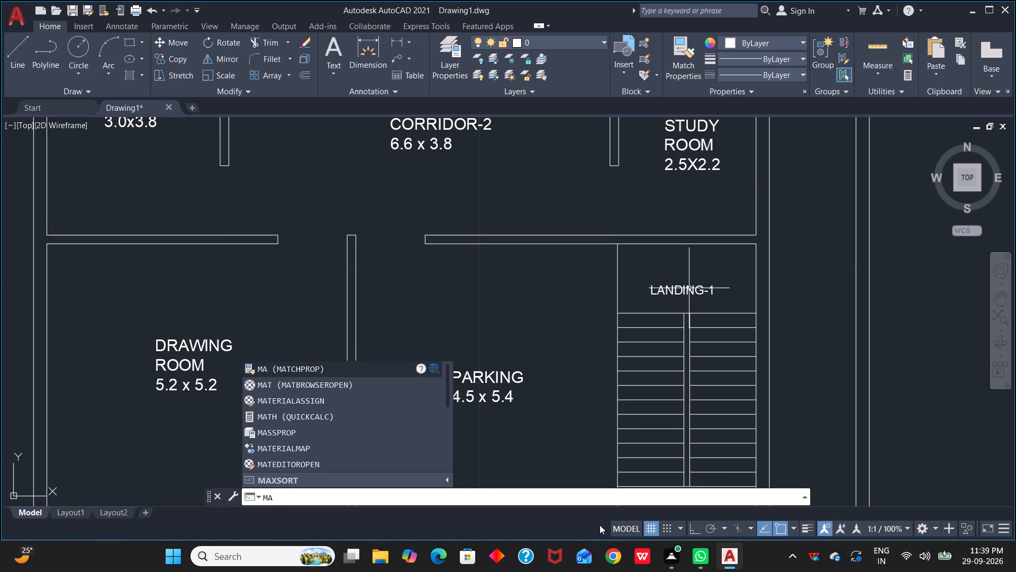
key("space")
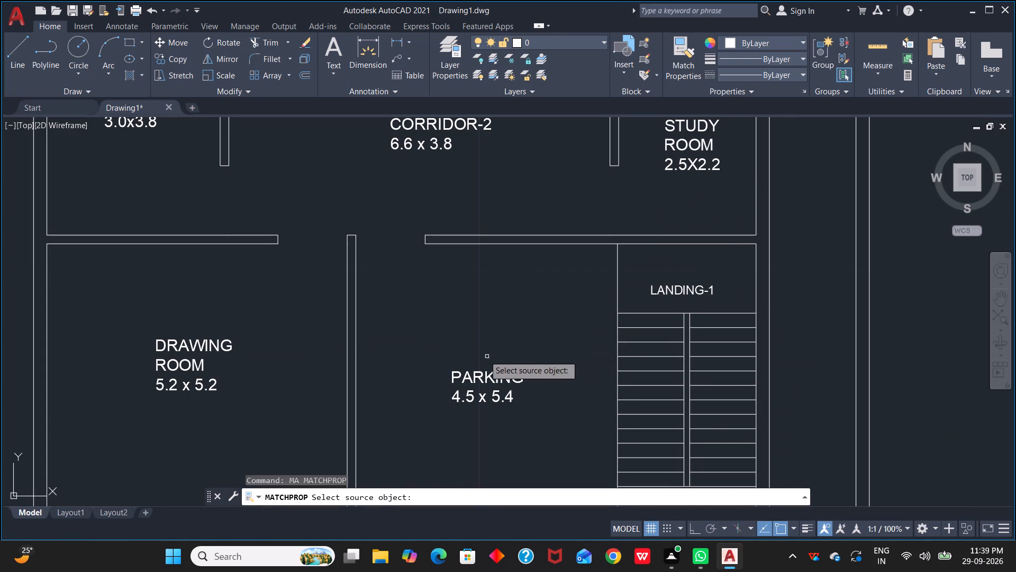
scroll(485, 286, "down", 1)
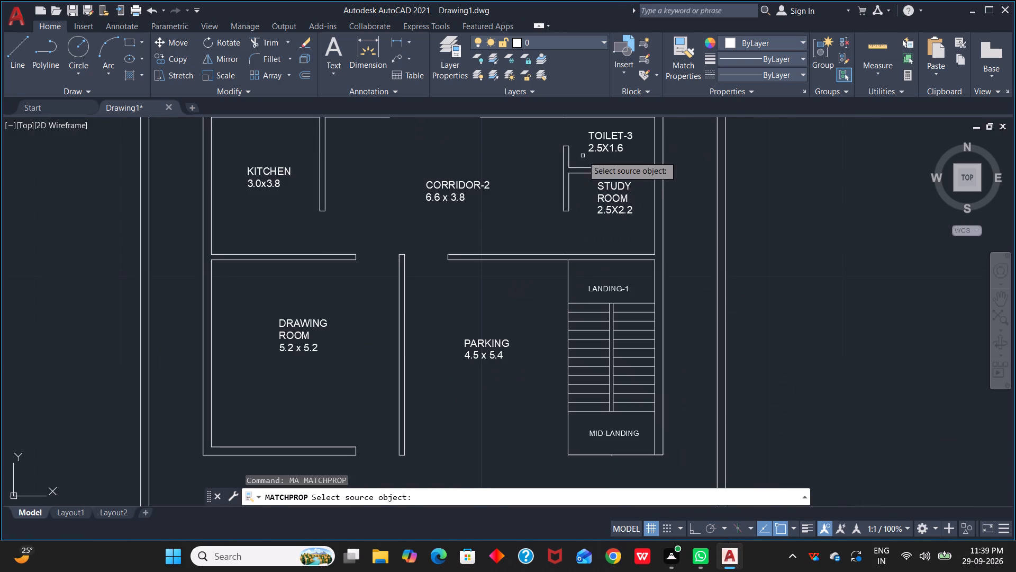
left_click(598, 137)
left_click(609, 288)
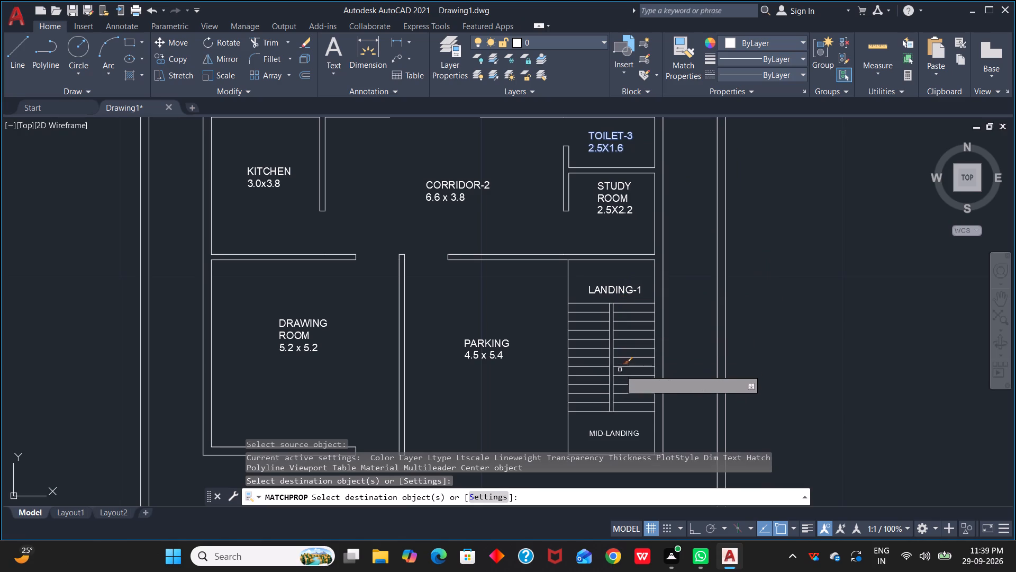
left_click(606, 436)
key("Escape")
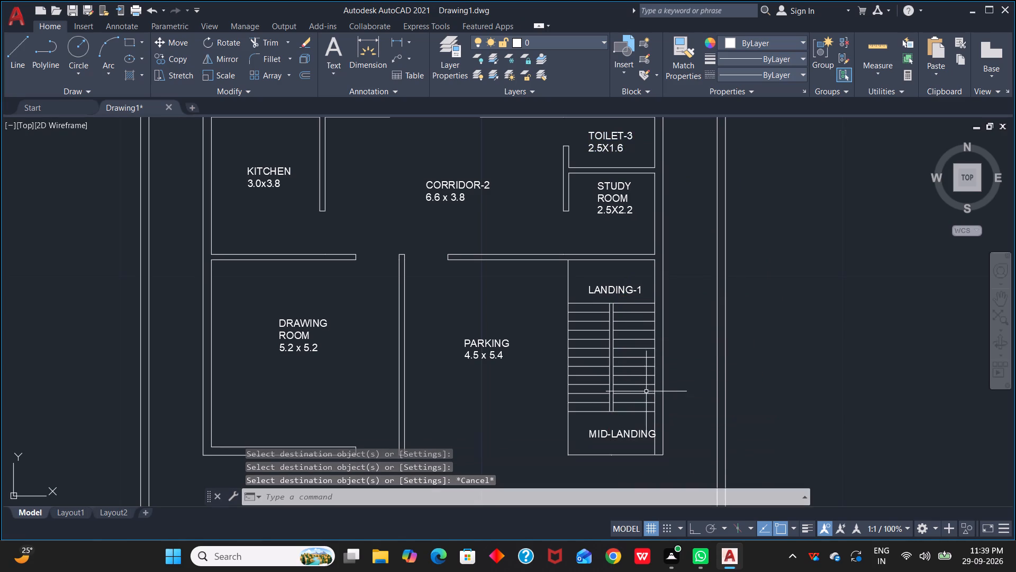
Move the enlarged MID-LANDING label diagonally up and left so it fits centrally within the lower landing.
scroll(621, 442, "up", 2)
left_click(587, 426)
left_click_drag(539, 412, 521, 393)
left_click(521, 393)
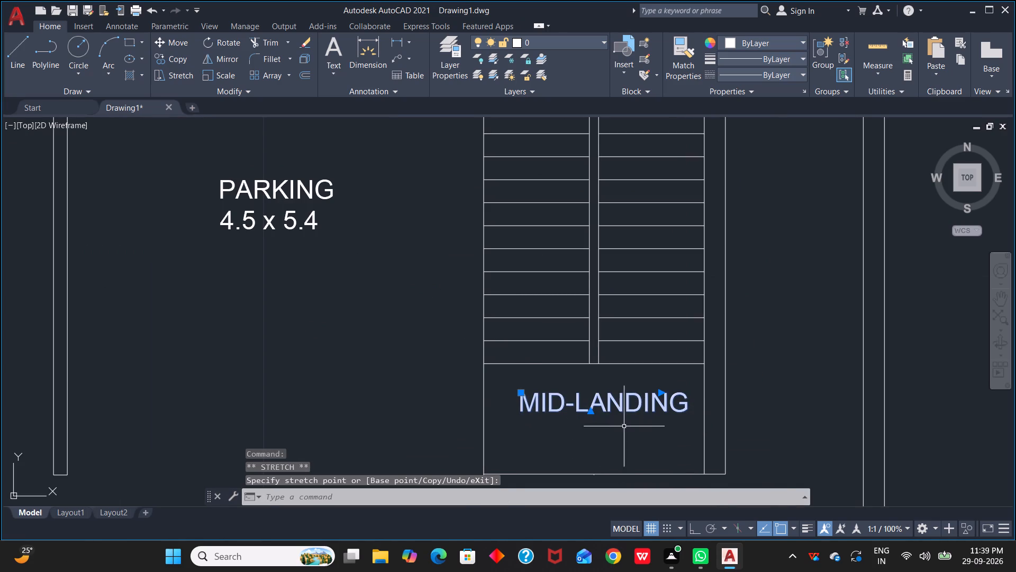
key("Escape")
Insert a Door - Imperial block from the architectural tool palette in the empty area to the right of the plan.
scroll(737, 378, "down", 3)
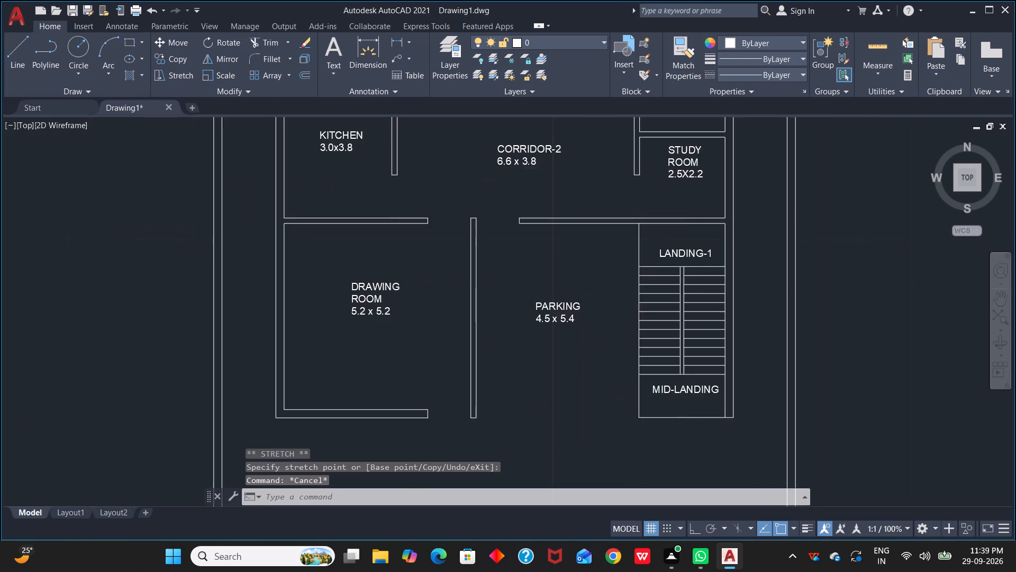
middle_click_drag(765, 355, 765, 409)
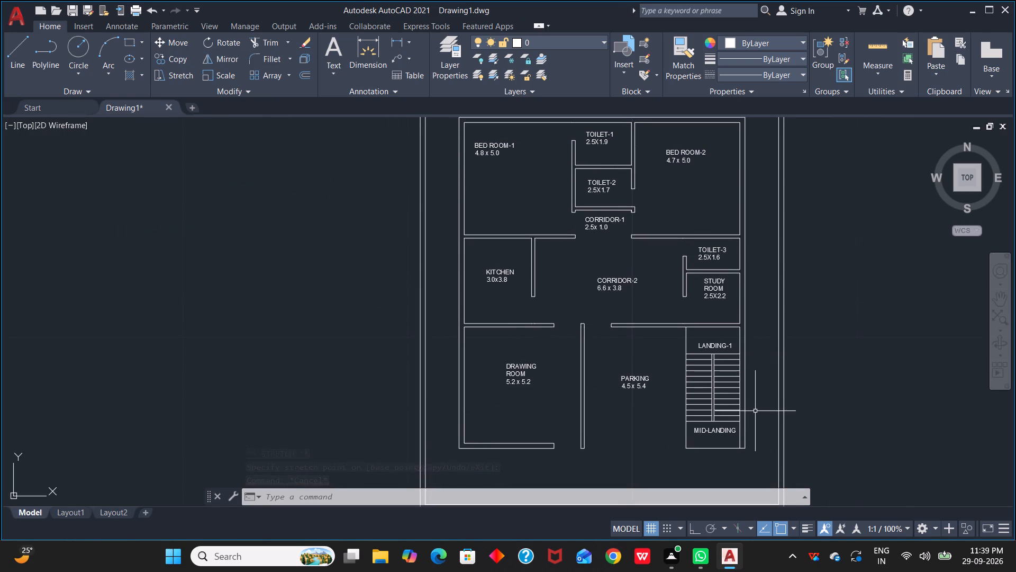
middle_click_drag(900, 331, 514, 401)
scroll(900, 331, "down", 1)
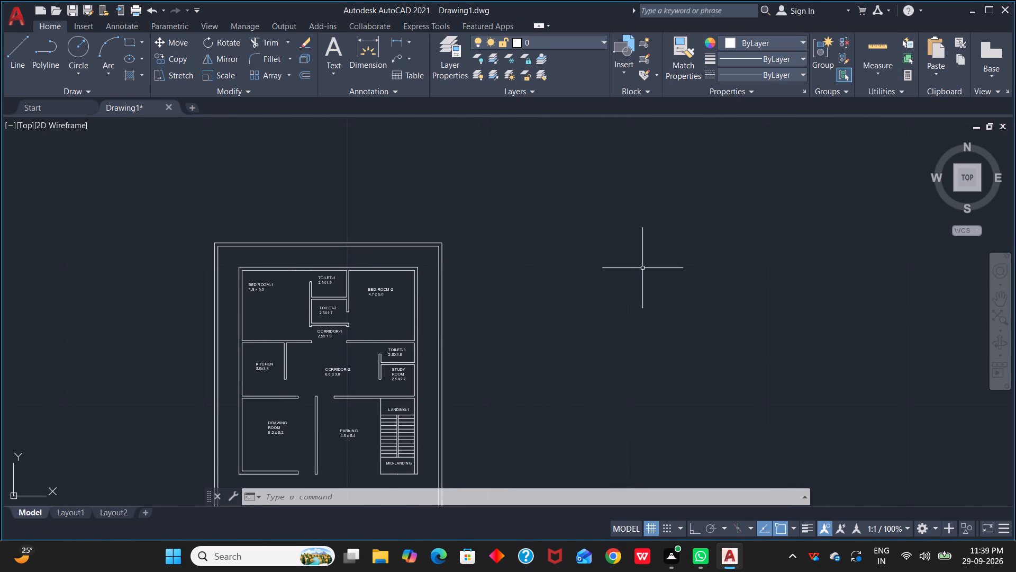
key("ctrl+3")
left_click_drag(570, 106, 693, 225)
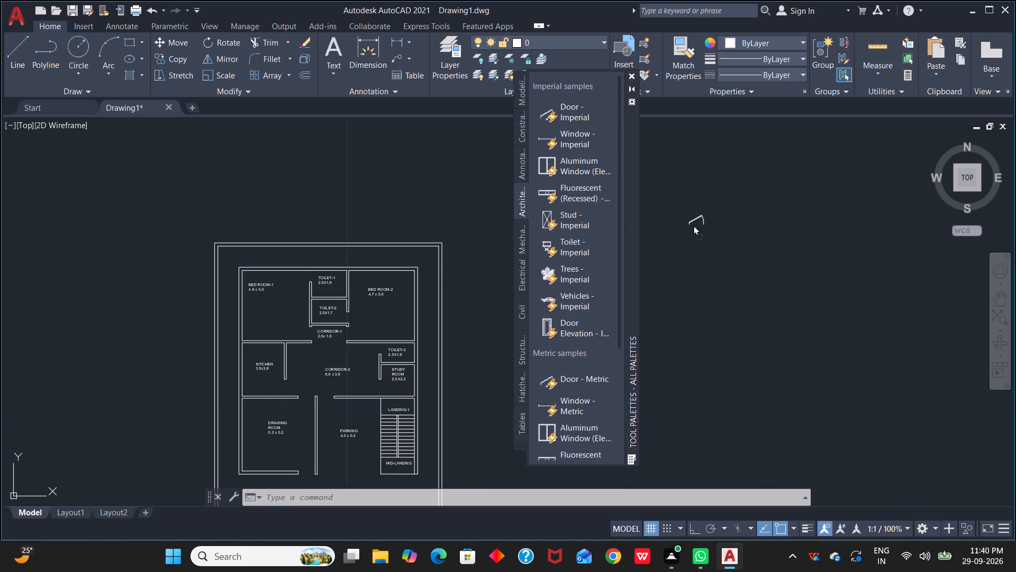
left_click_drag(693, 225, 711, 238)
left_click(711, 238)
key("Escape")
scroll(701, 236, "up", 3)
left_click(630, 76)
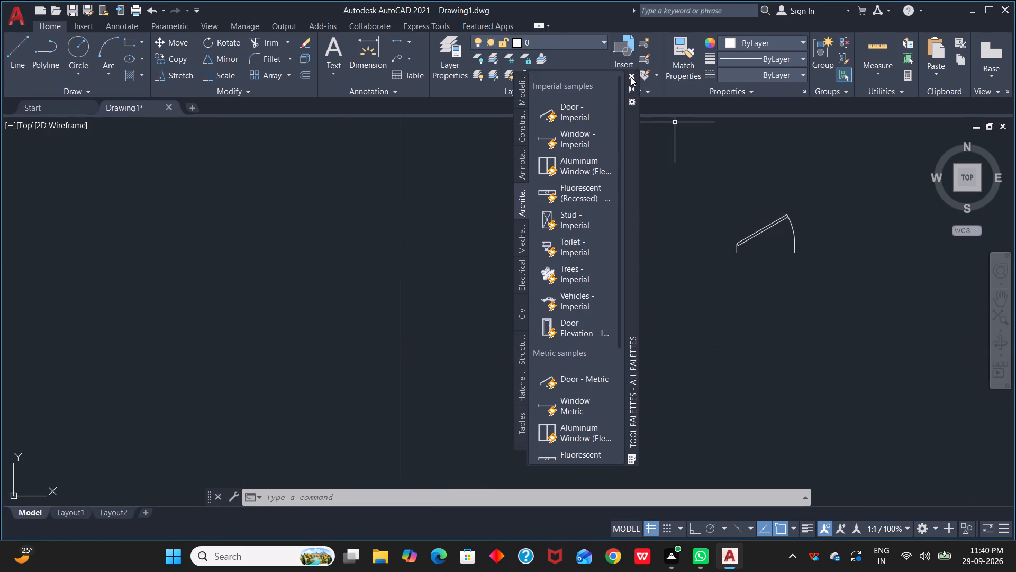
Scale the inserted door block by reference from its hinge-side jamb end, making the opening width between its jamb ends 0.80.
left_click(718, 202)
left_click(823, 279)
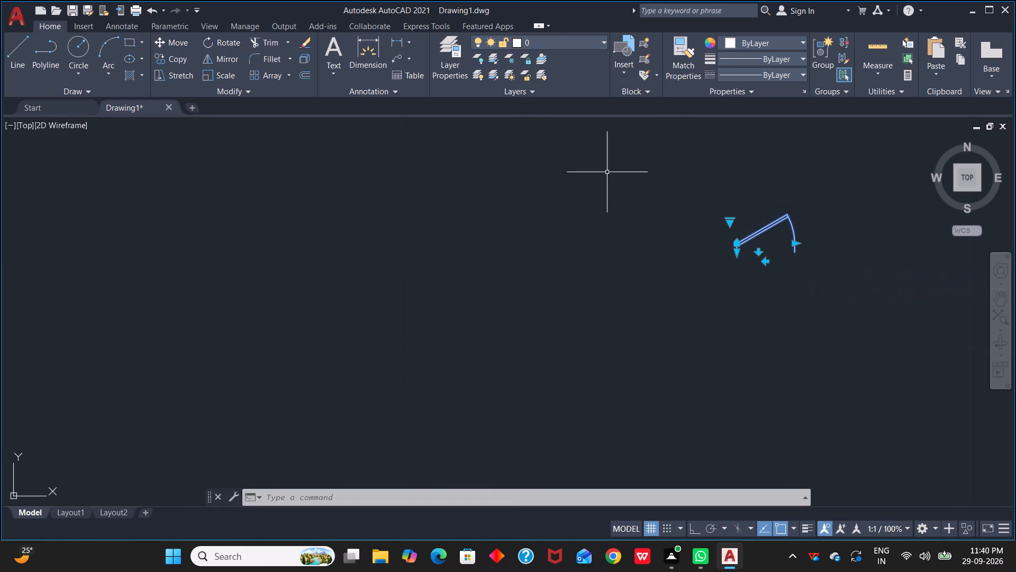
left_click(227, 74)
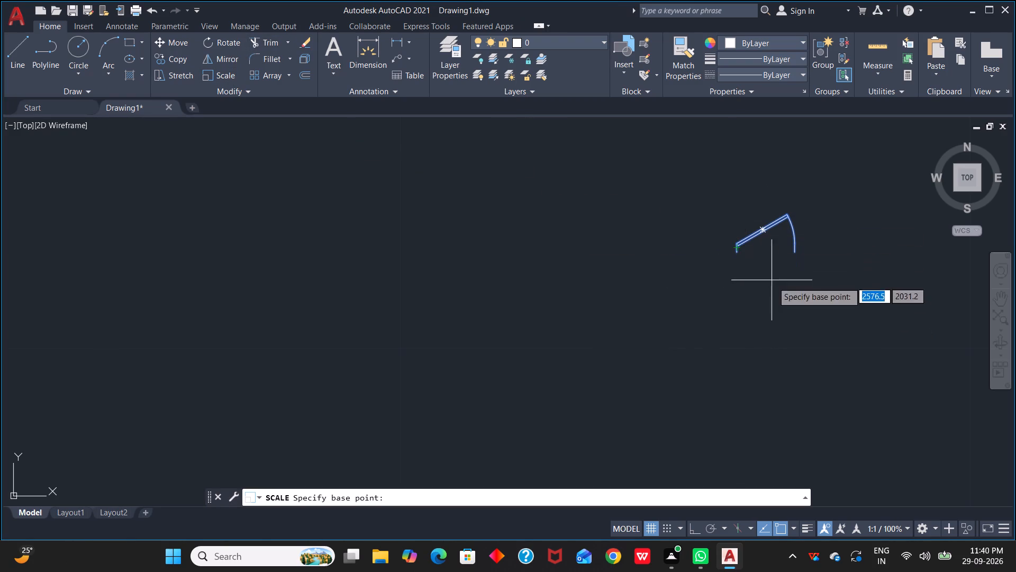
scroll(751, 251, "up", 3)
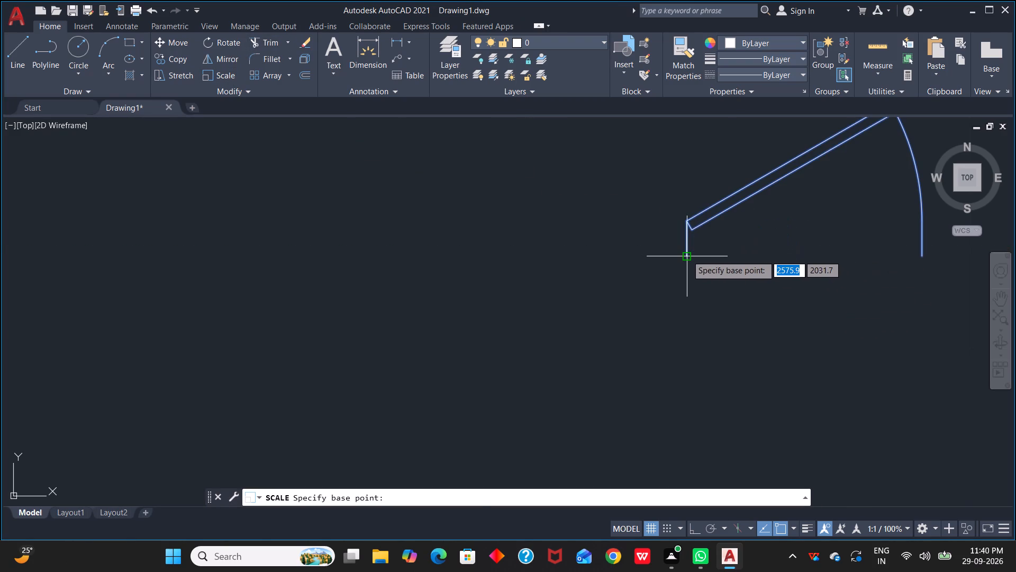
left_click(687, 255)
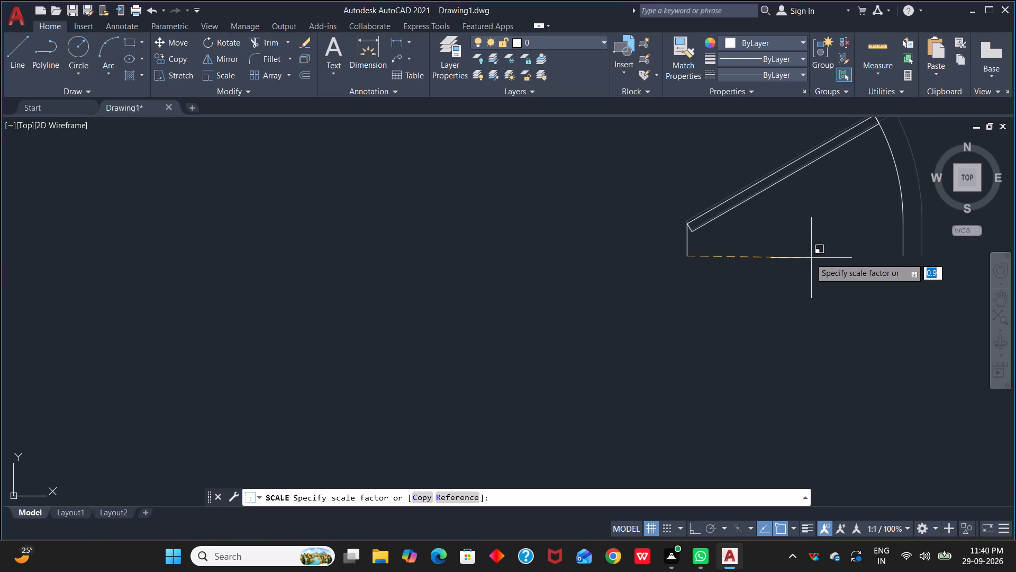
type("R")
key("space")
left_click(686, 257)
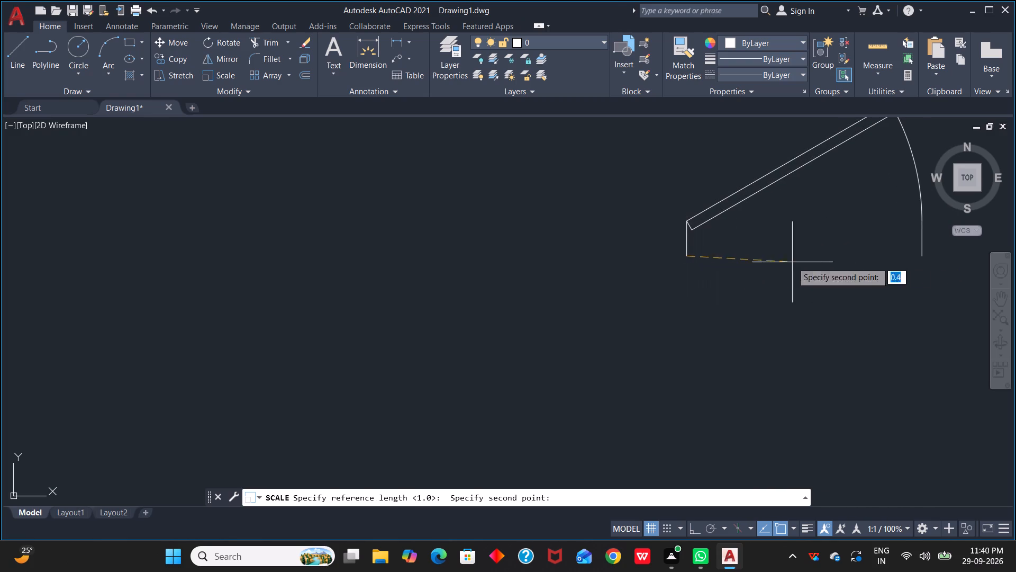
left_click(925, 256)
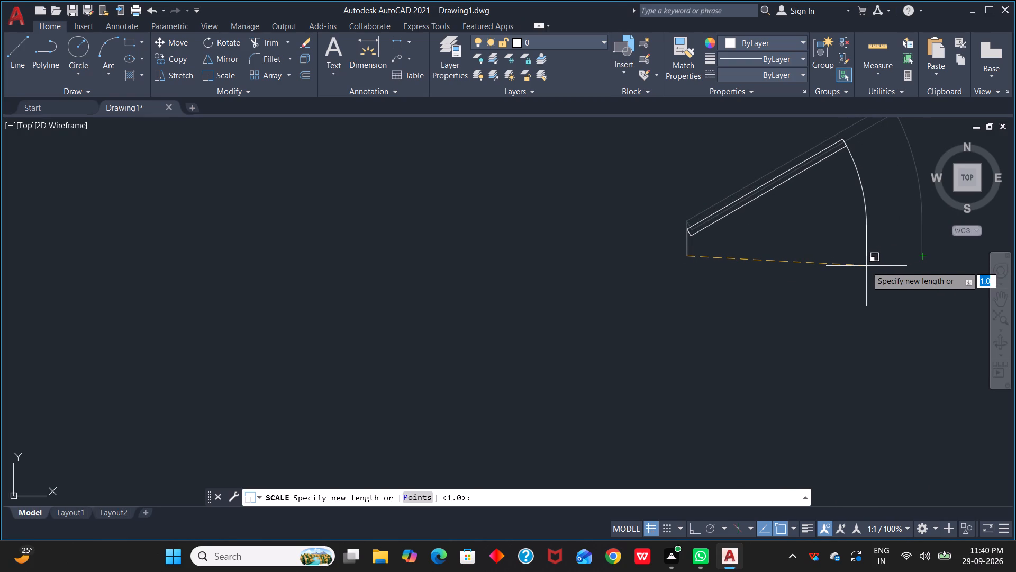
type("0.80")
key("Return")
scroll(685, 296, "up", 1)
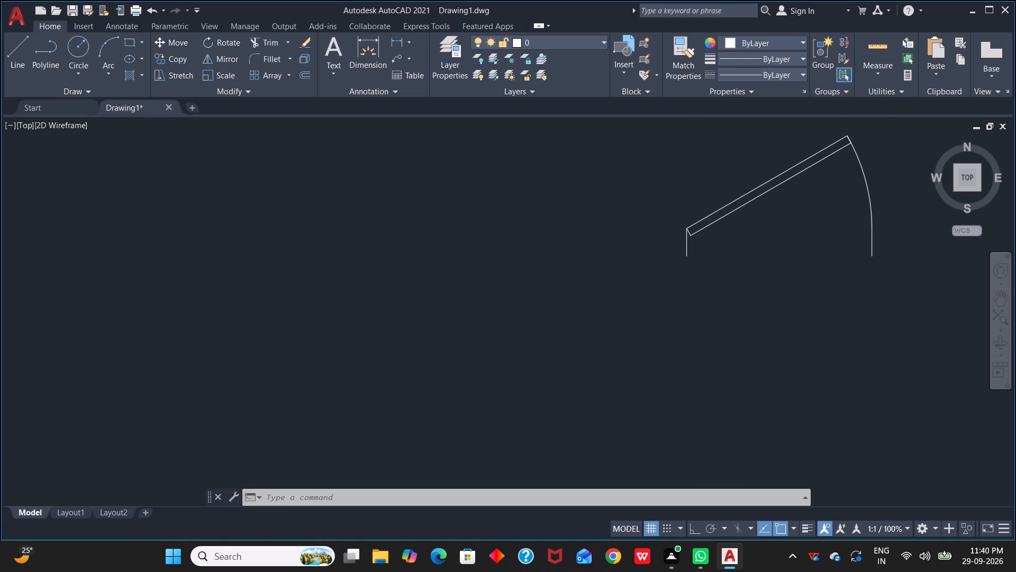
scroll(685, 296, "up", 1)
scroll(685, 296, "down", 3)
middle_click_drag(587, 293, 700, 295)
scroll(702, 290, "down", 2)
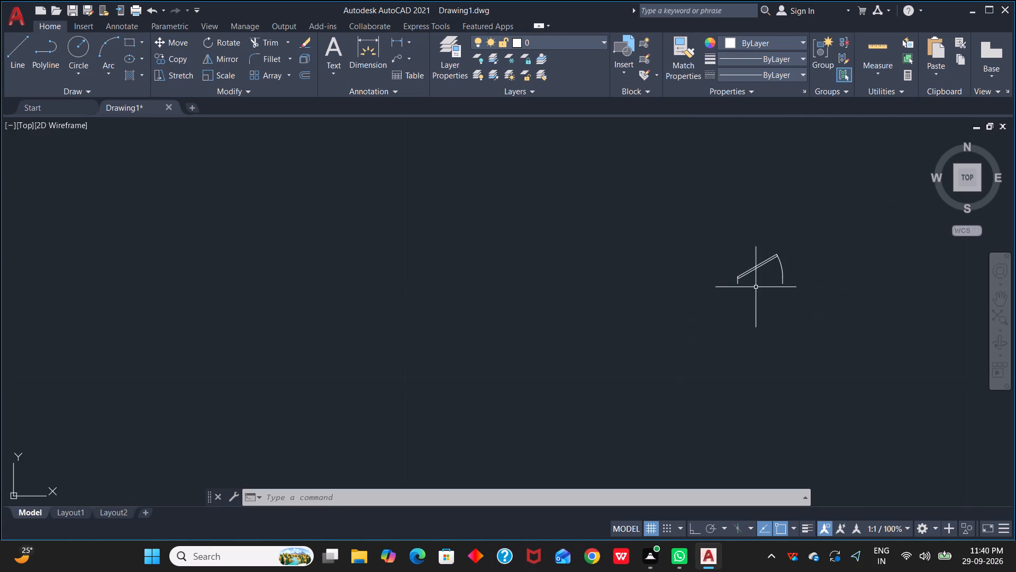
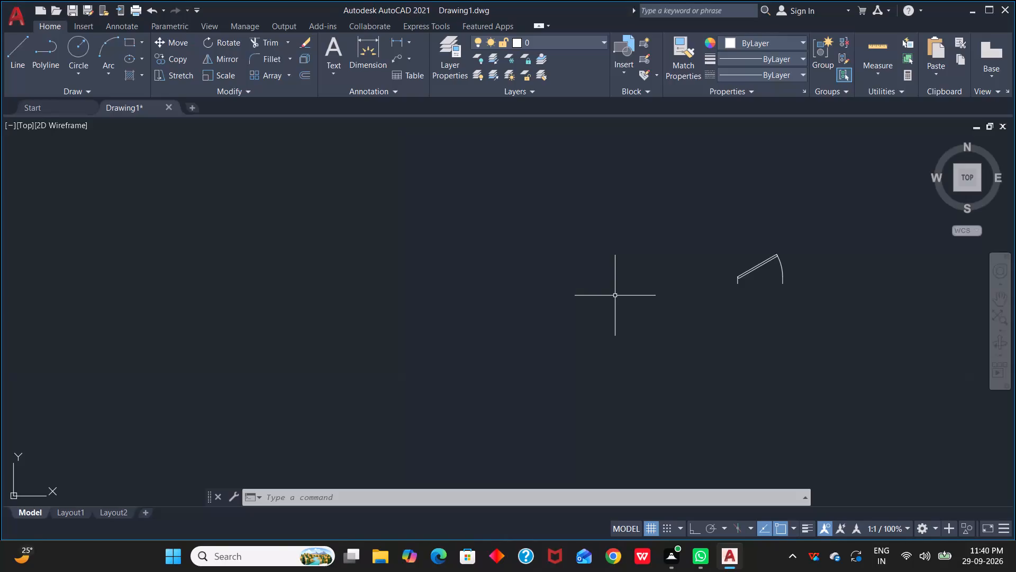
Rotate the loose door block to 270° with Ortho on, about the free end of its short hinge-side line.
scroll(791, 268, "up", 2)
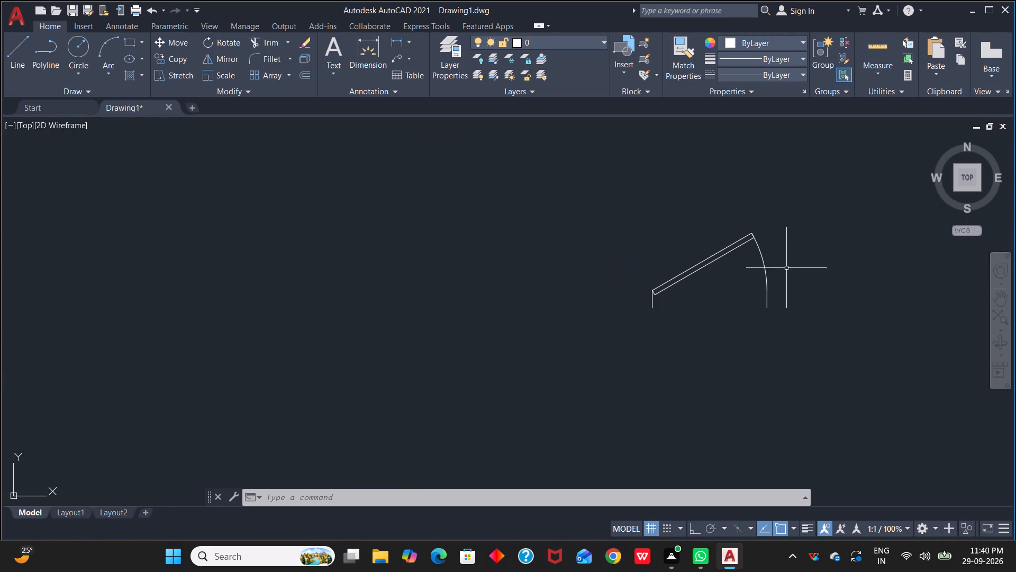
type("RO")
key("space")
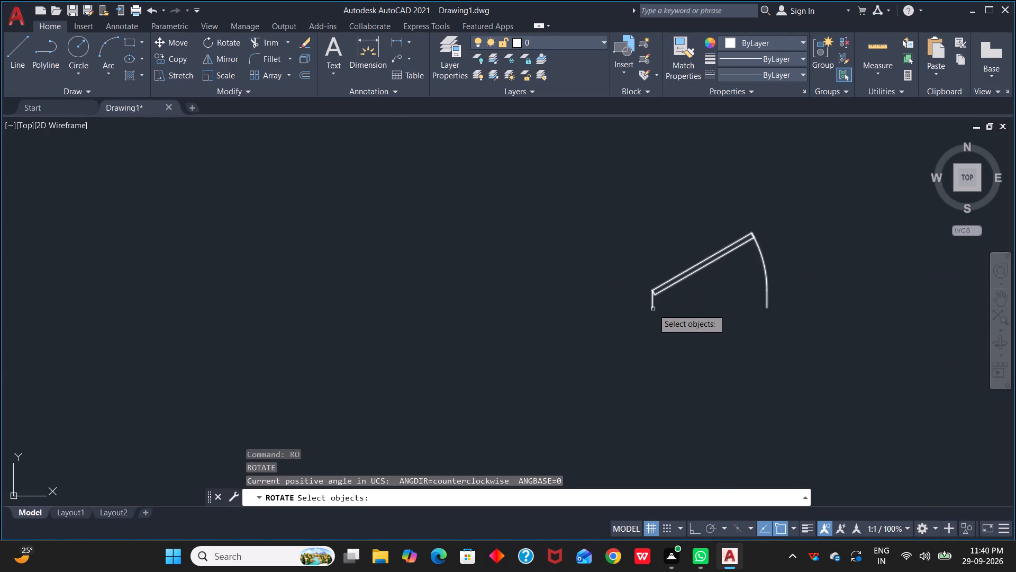
left_click(653, 309)
key("space")
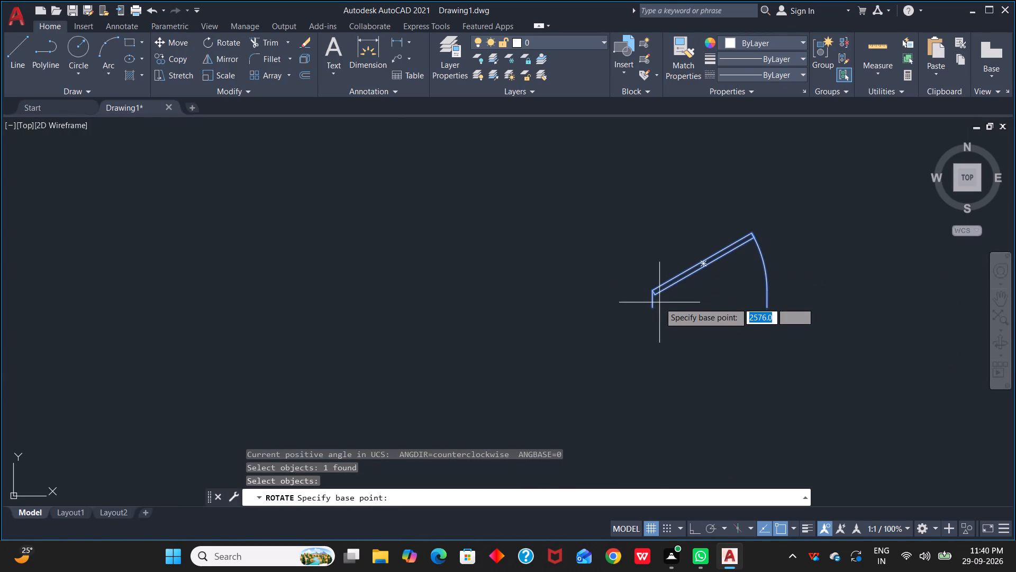
scroll(654, 304, "up", 2)
left_click(651, 310)
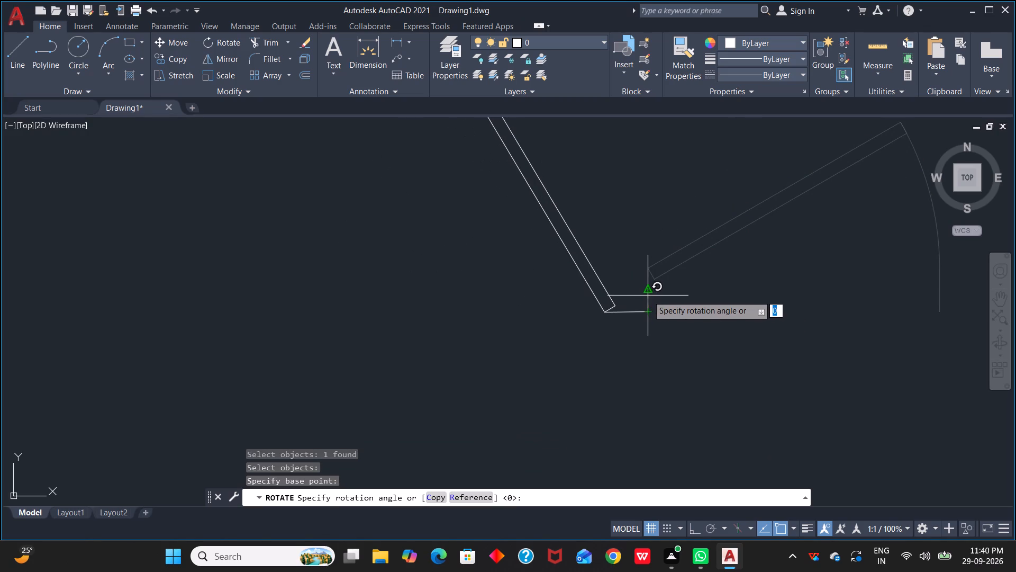
key("F8")
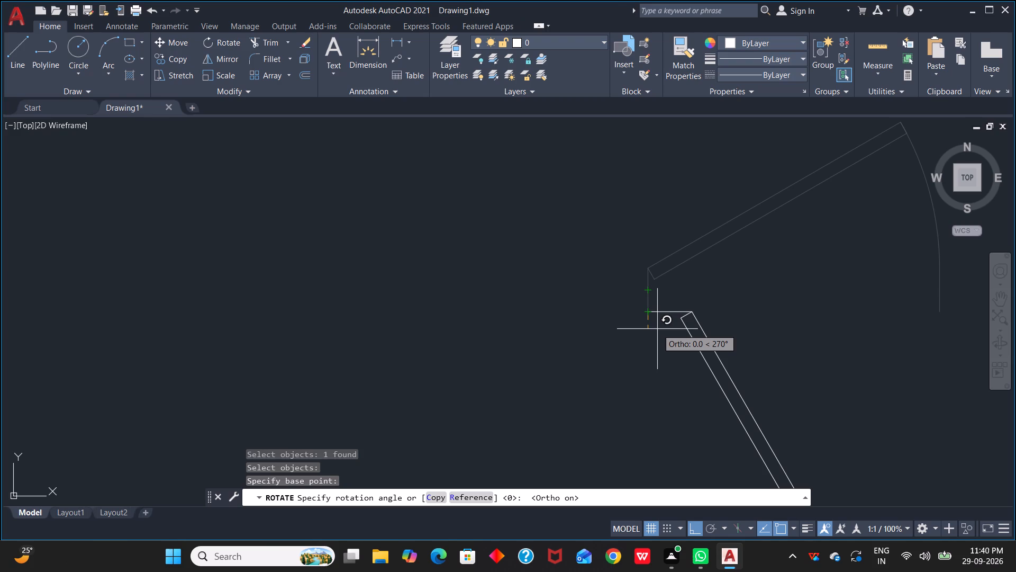
left_click(657, 329)
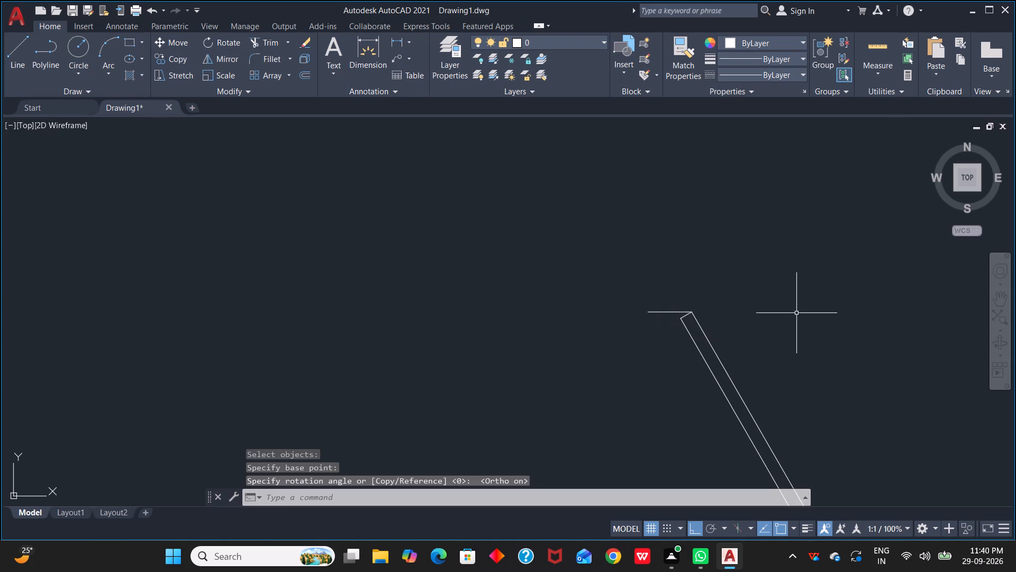
Copy the rotated door block from its hinge-side line's free end to the TOILET-3 doorway, against the wall above, with Ortho off.
scroll(796, 313, "down", 3)
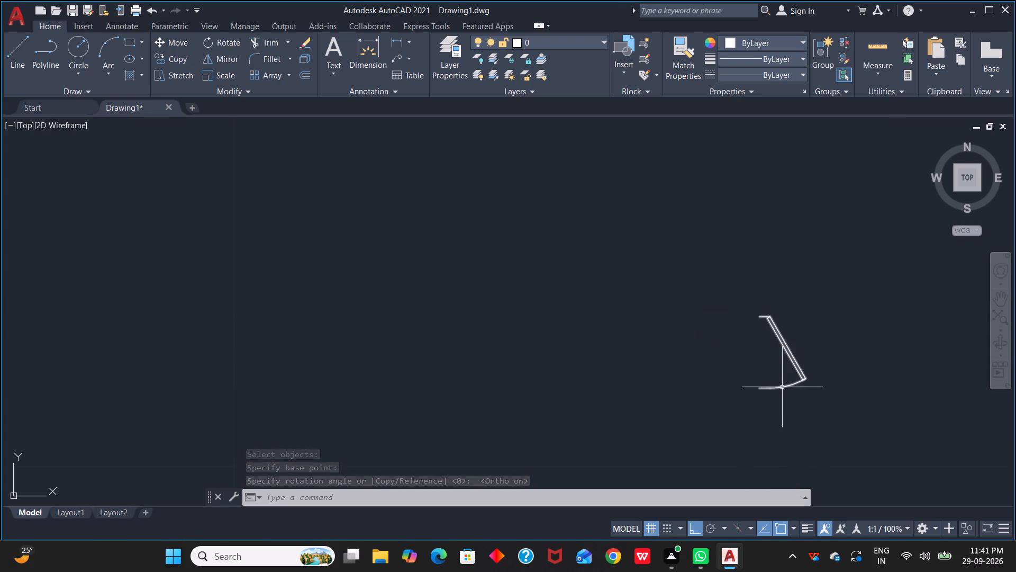
scroll(773, 312, "up", 3)
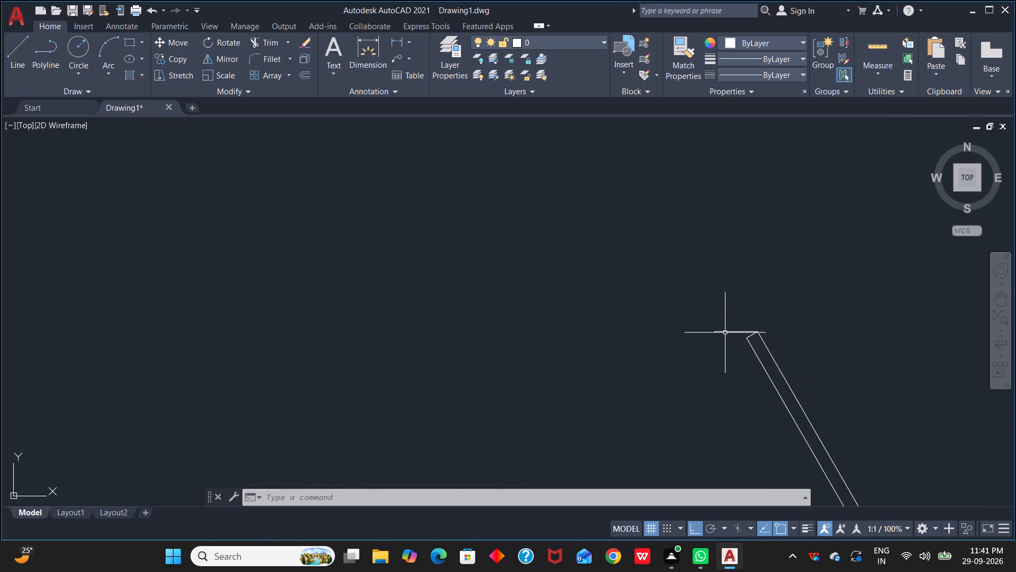
left_click(724, 333)
key("c")
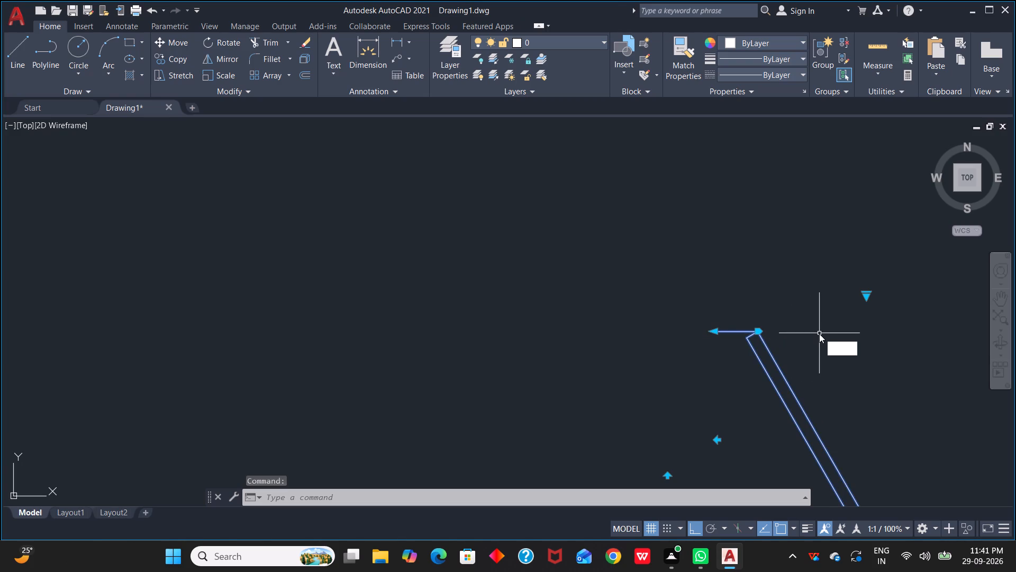
type("O")
key("space")
scroll(752, 309, "down", 2)
scroll(749, 319, "up", 2)
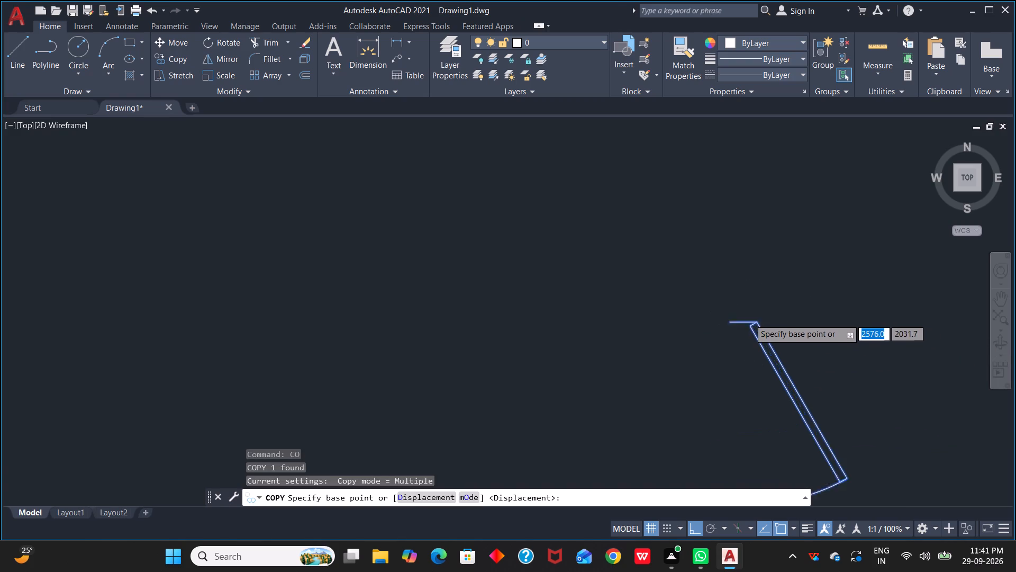
scroll(749, 319, "up", 1)
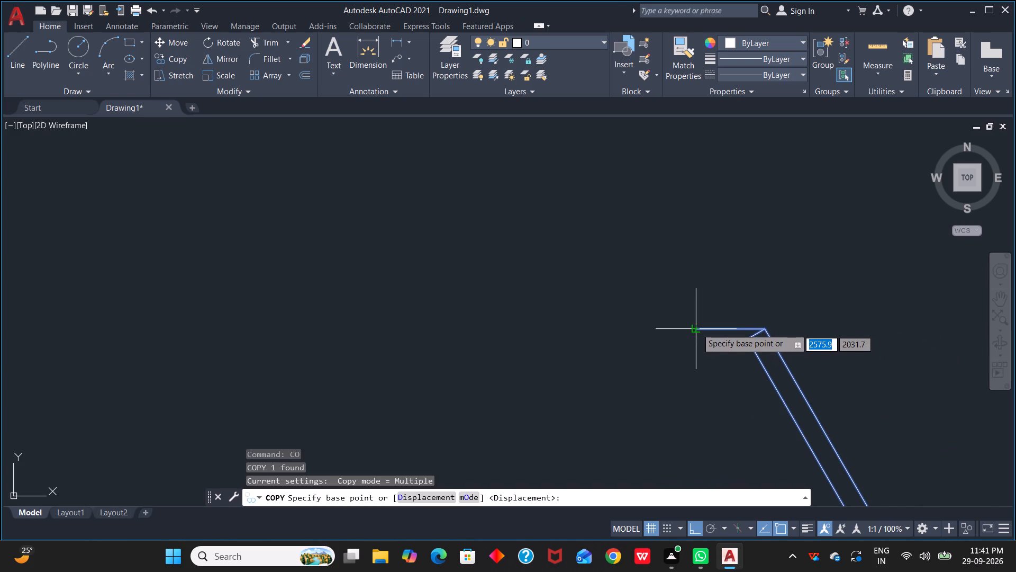
scroll(697, 328, "up", 3)
left_click(687, 336)
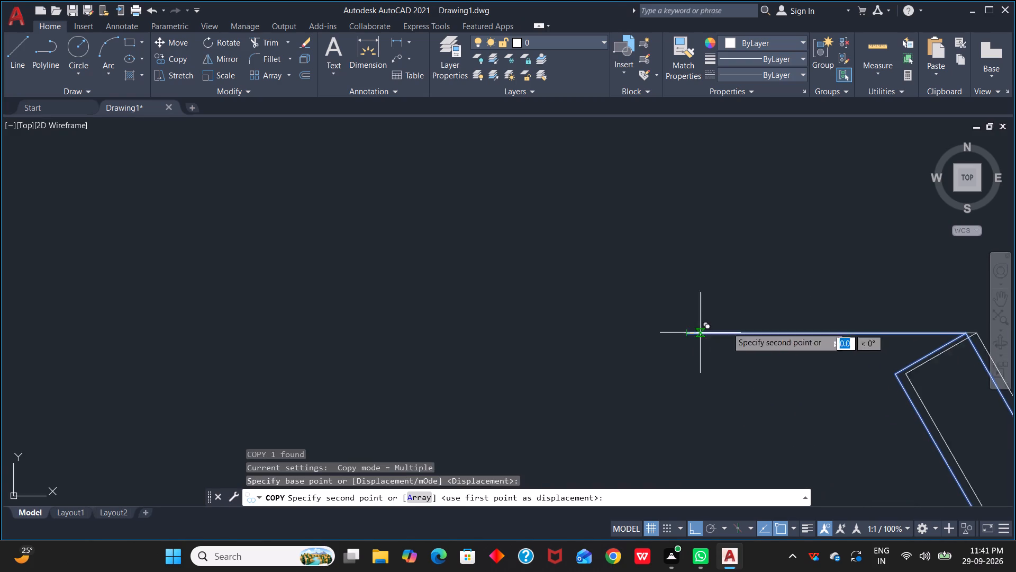
scroll(437, 231, "down", 6)
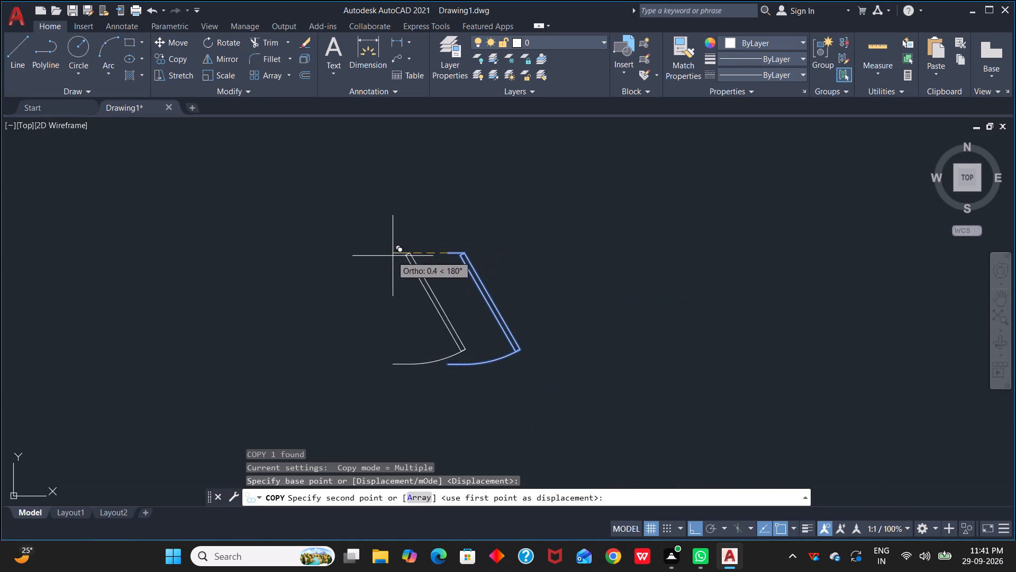
middle_click_drag(336, 258, 919, 261)
scroll(467, 293, "down", 4)
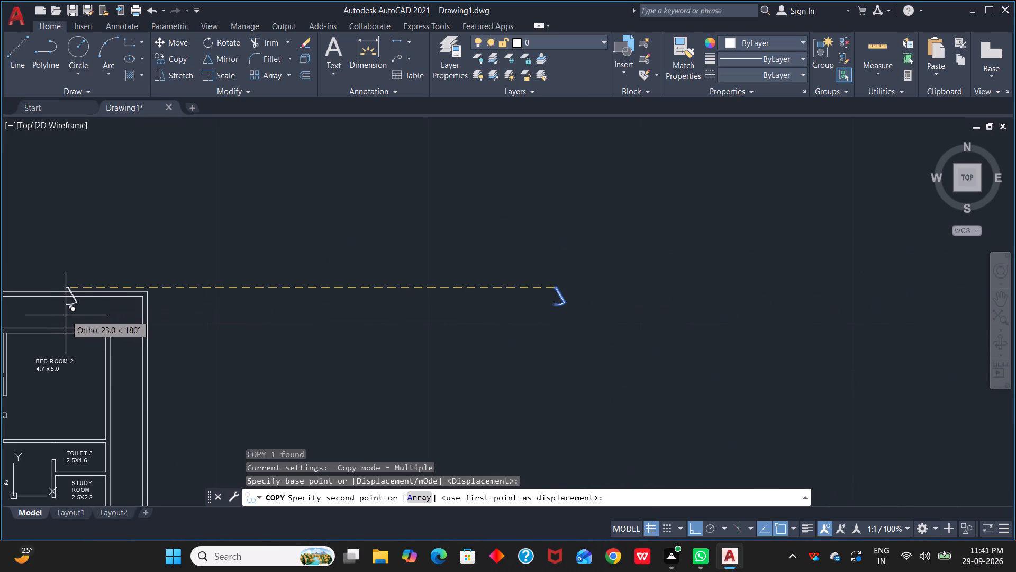
key("F8")
scroll(67, 328, "down", 1)
middle_click_drag(66, 348, 201, 367)
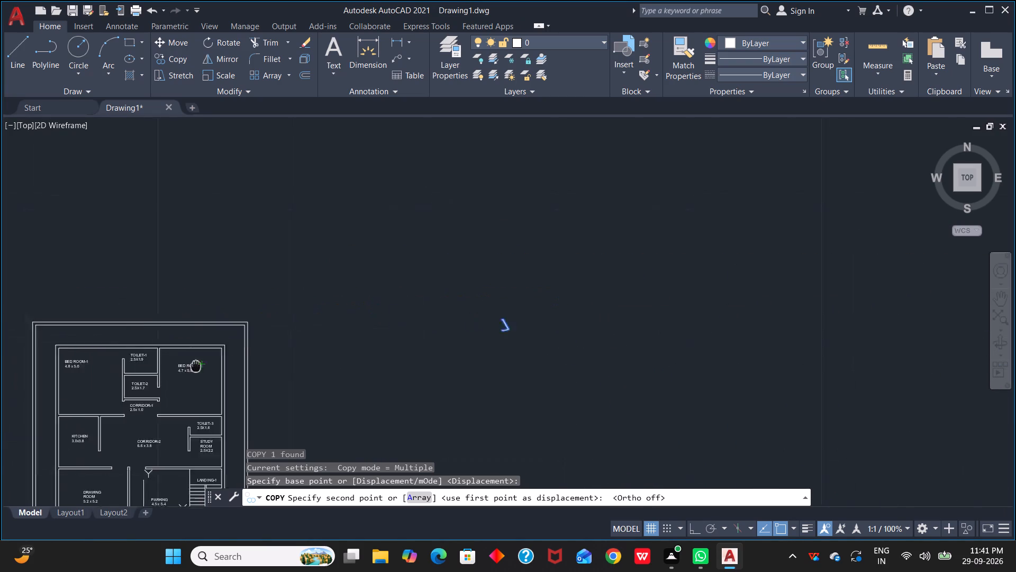
middle_click_drag(201, 367, 717, 381)
scroll(640, 371, "up", 5)
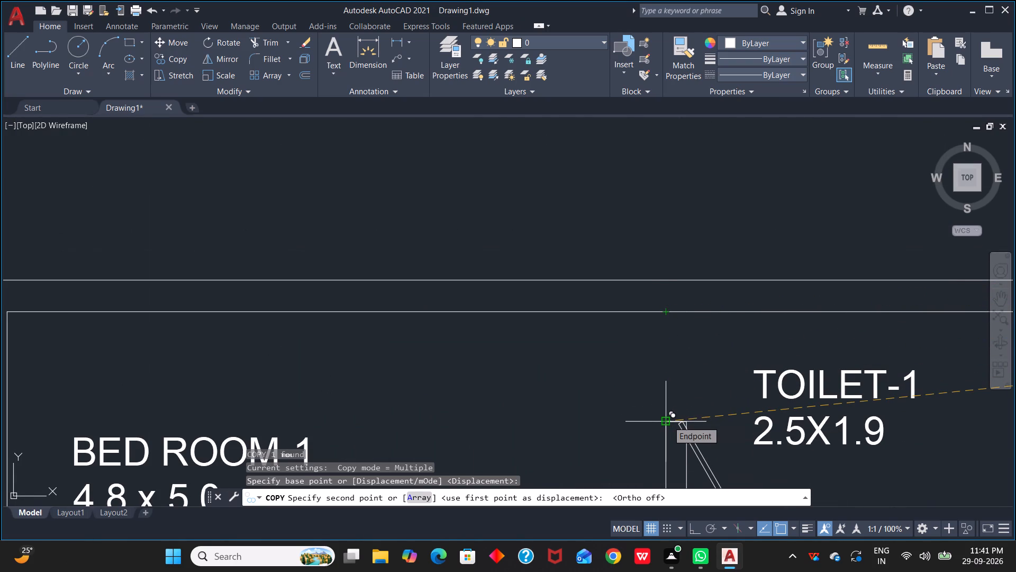
scroll(668, 421, "up", 3)
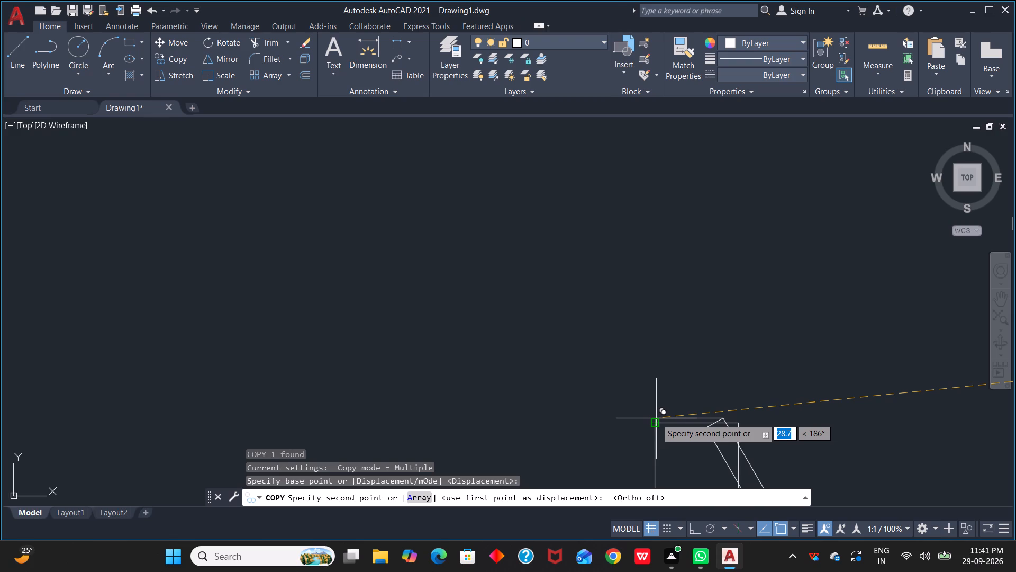
scroll(729, 210, "down", 3)
scroll(754, 247, "down", 2)
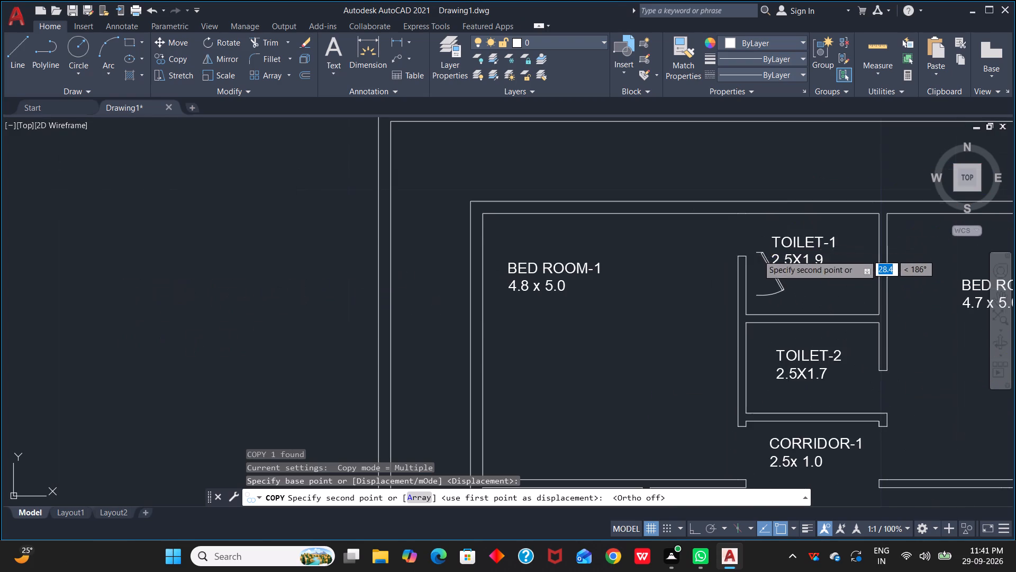
middle_click_drag(832, 318, 415, 160)
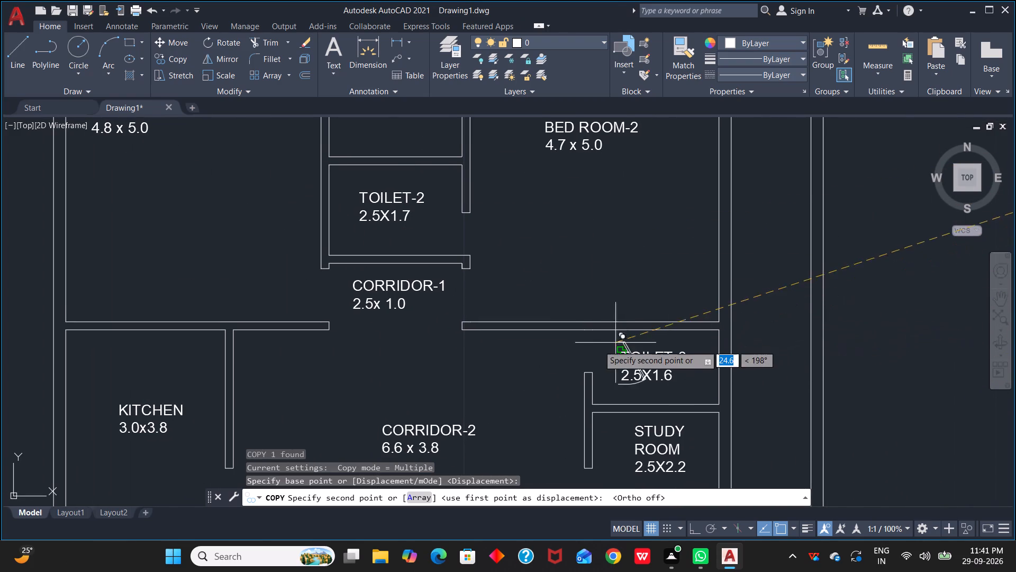
scroll(583, 347, "up", 3)
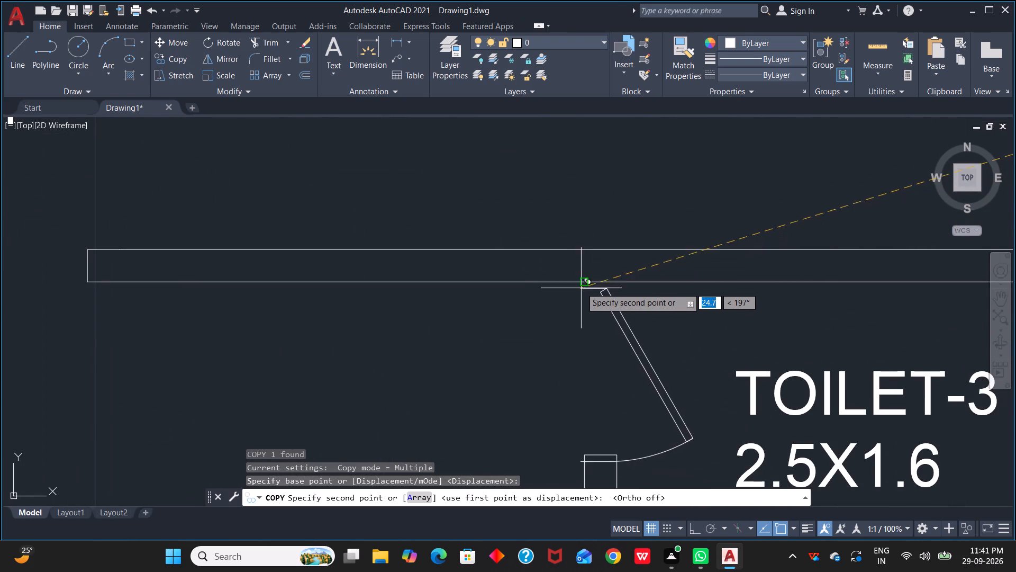
left_click(584, 282)
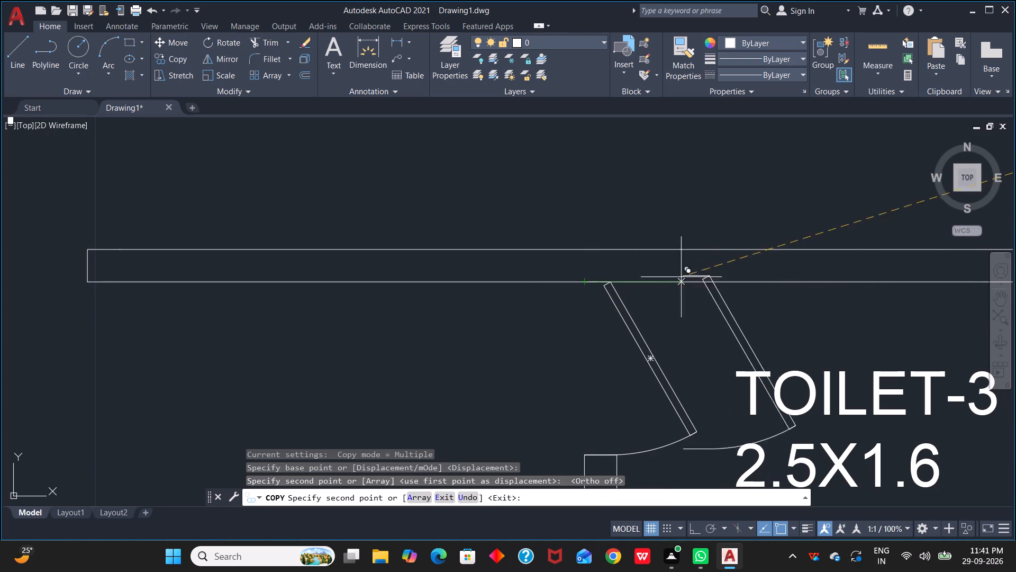
Place another copy of the door in the TOILET-1 opening, at the upper wall's inner face, and end the Copy command.
scroll(602, 303, "down", 3)
scroll(592, 403, "down", 1)
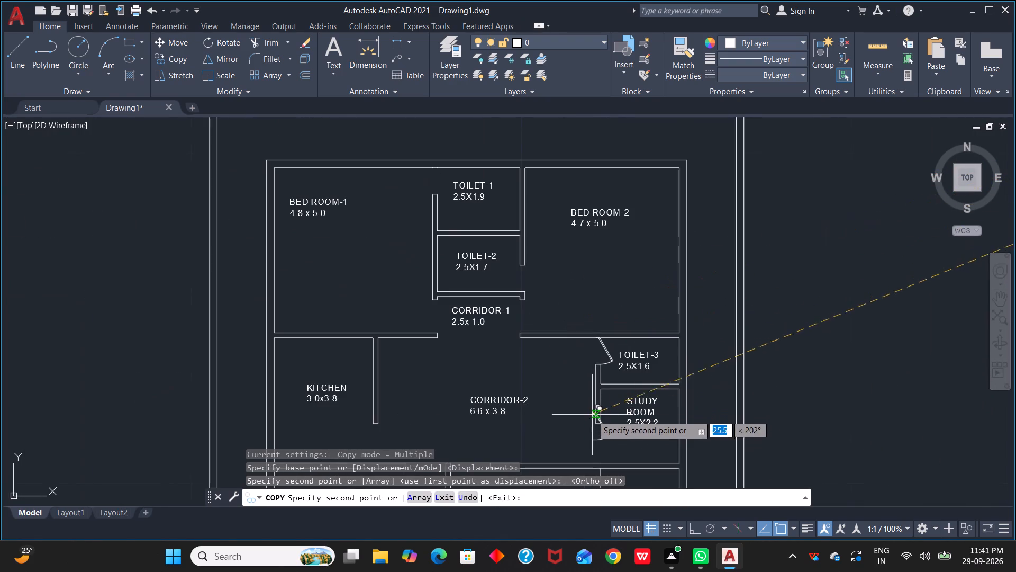
scroll(614, 449, "up", 2)
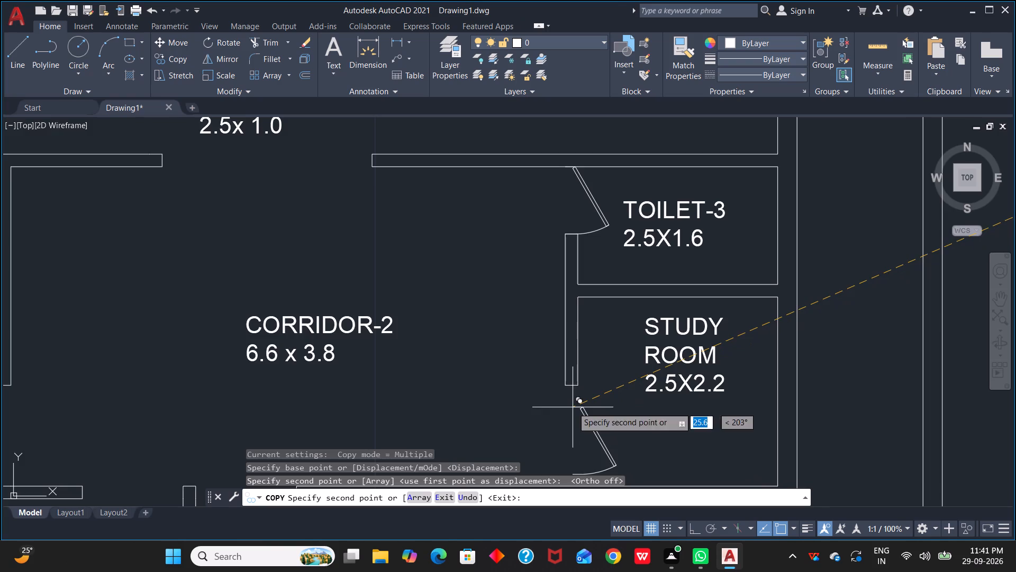
middle_click_drag(573, 407, 700, 304)
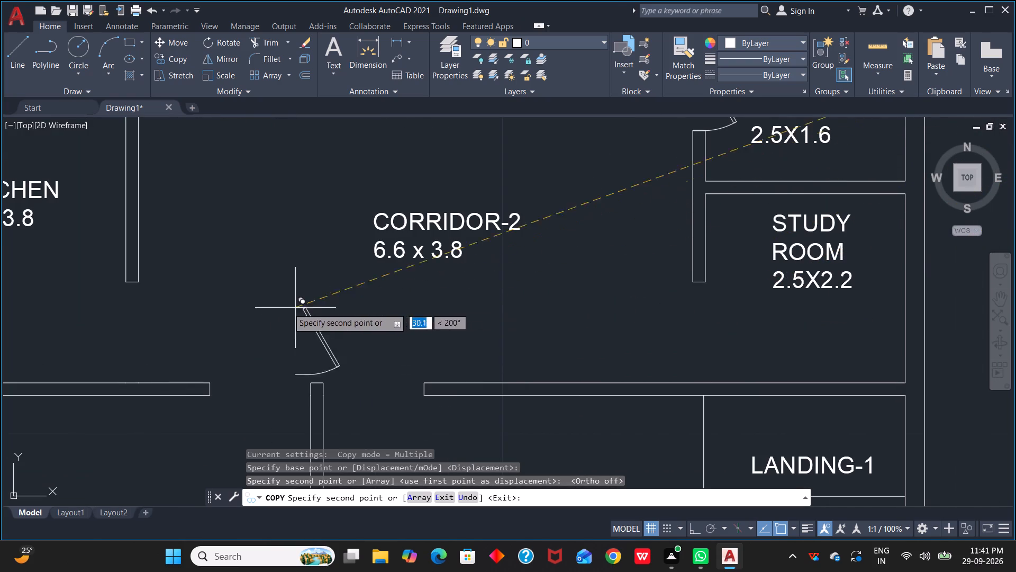
scroll(333, 267, "down", 3)
middle_click_drag(392, 246, 458, 443)
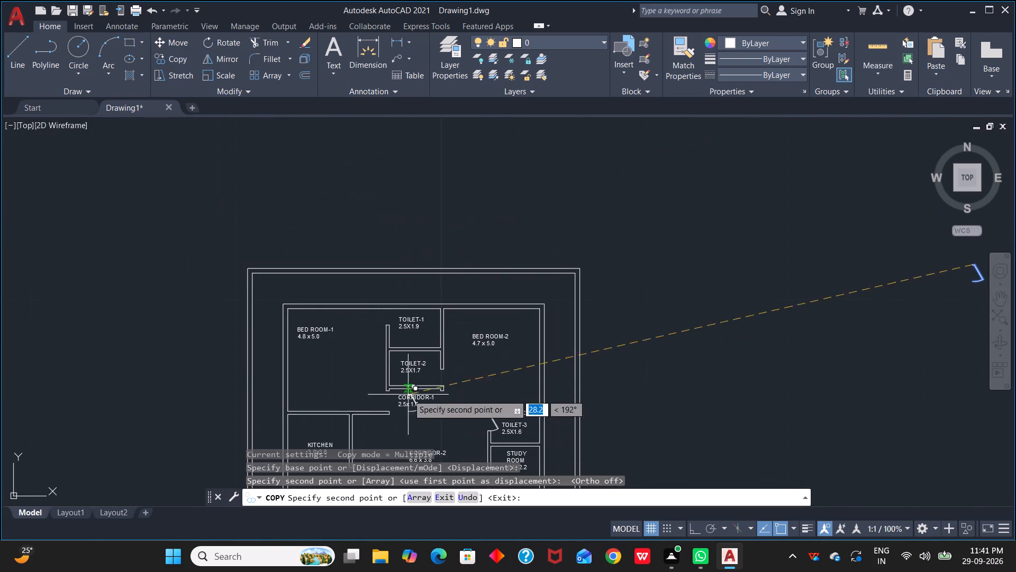
scroll(394, 316, "up", 3)
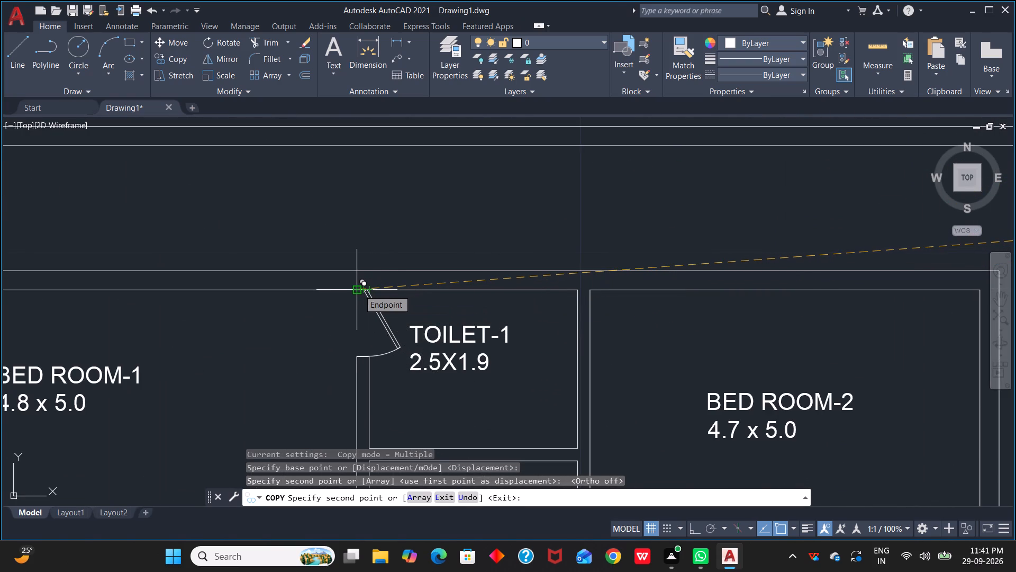
scroll(359, 290, "up", 2)
middle_click_drag(359, 290, 462, 216)
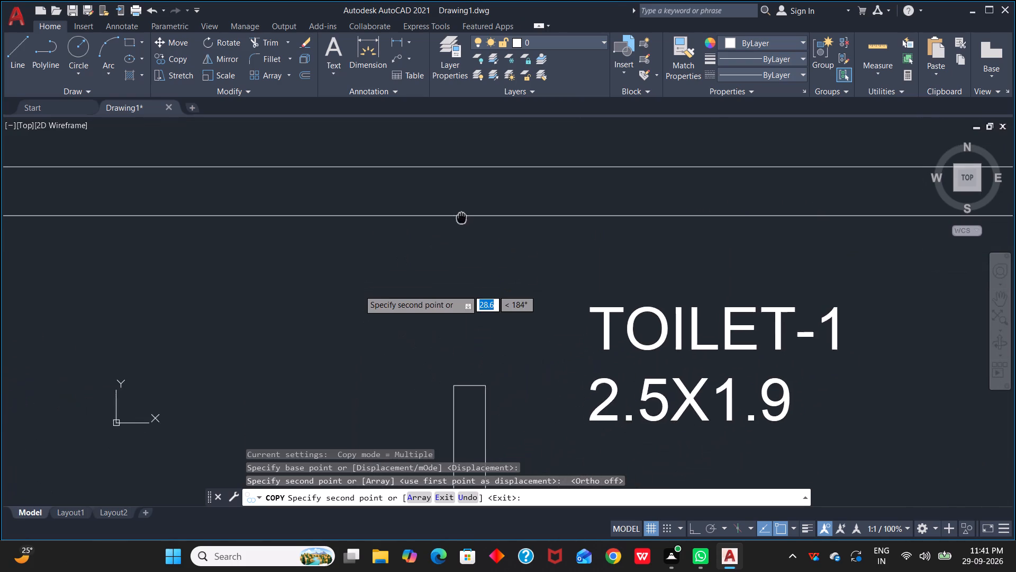
middle_click_drag(462, 216, 466, 212)
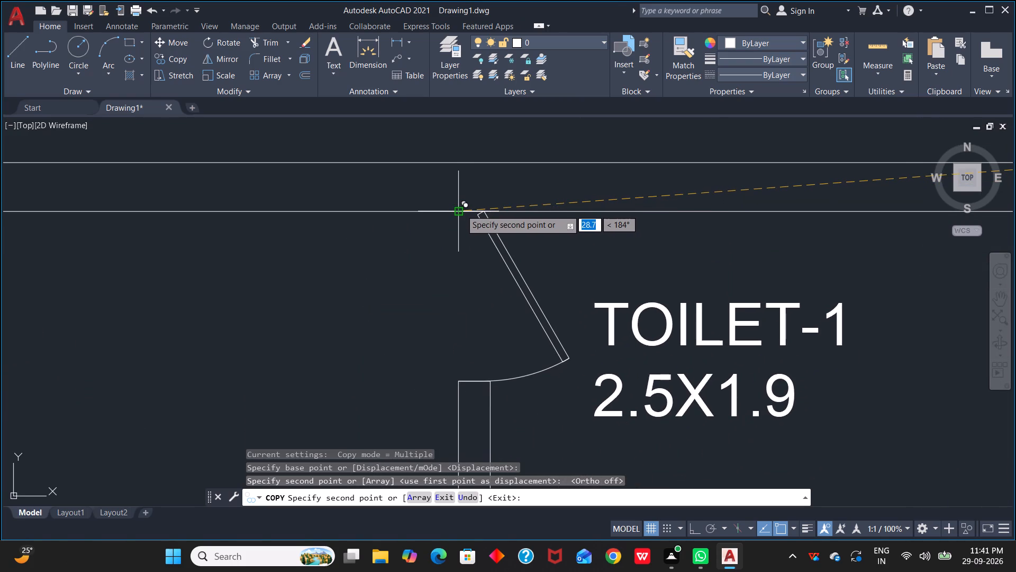
left_click(461, 210)
key("Escape")
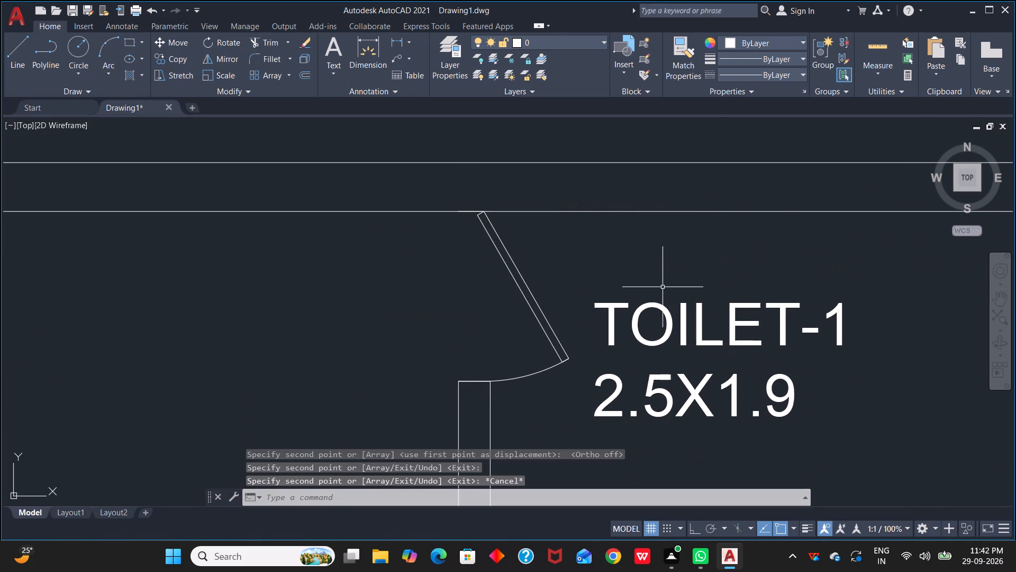
Rotate the loose door block 180° with Ortho on, about the free end of its short latch-side line beside the swing arc.
scroll(918, 353, "down", 2)
middle_click_drag(927, 376, 756, 333)
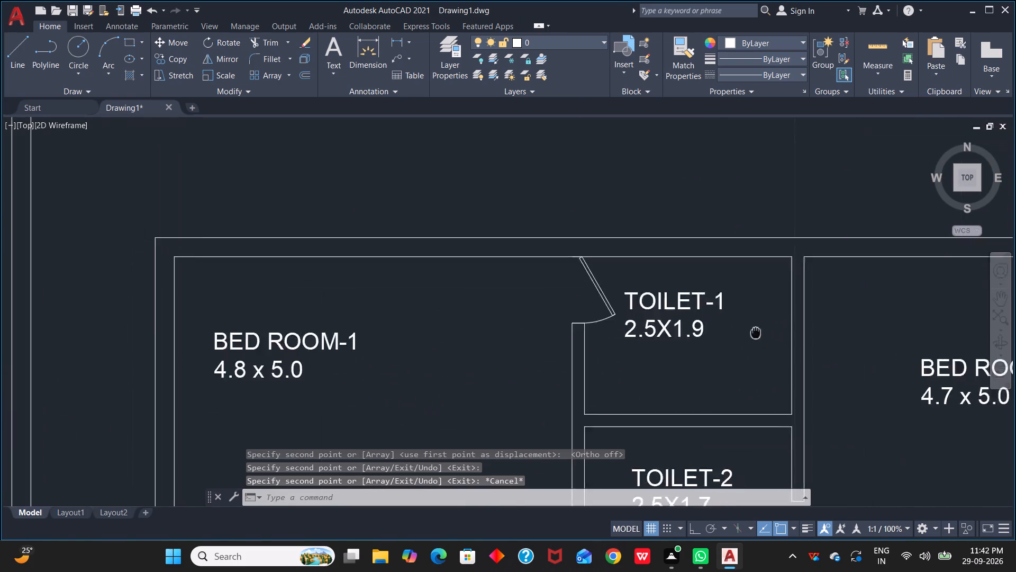
middle_click_drag(756, 333, 532, 278)
scroll(681, 389, "down", 1)
middle_click_drag(675, 389, 508, 259)
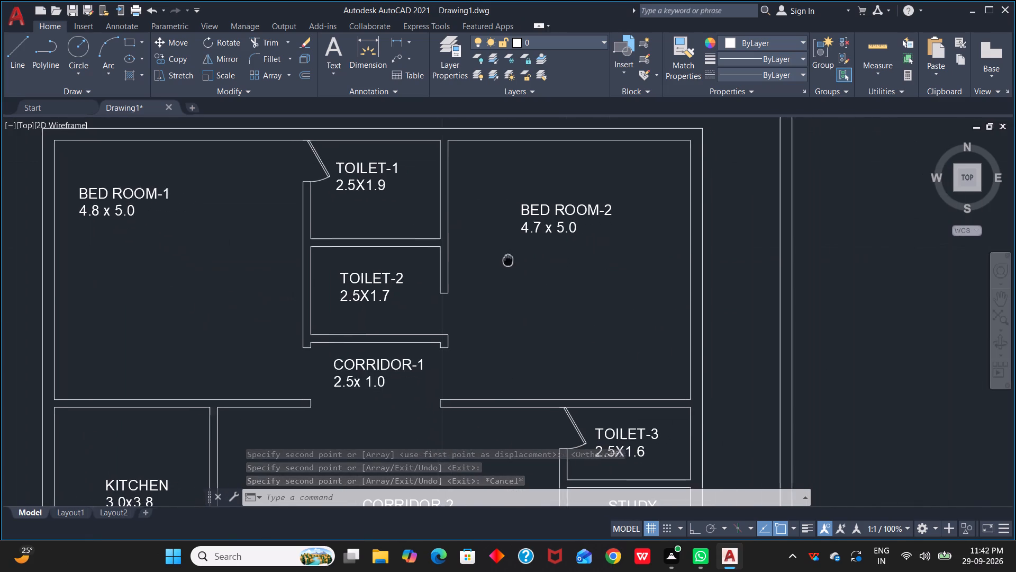
middle_click_drag(508, 259, 502, 259)
scroll(968, 311, "down", 2)
middle_click_drag(917, 318, 561, 324)
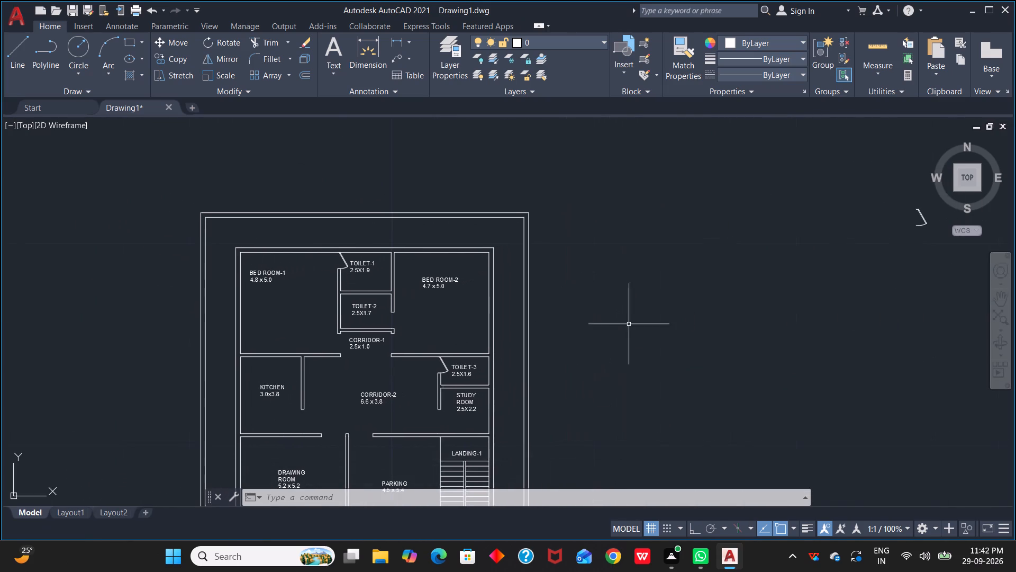
middle_click_drag(891, 294, 563, 354)
left_click_drag(582, 236, 581, 275)
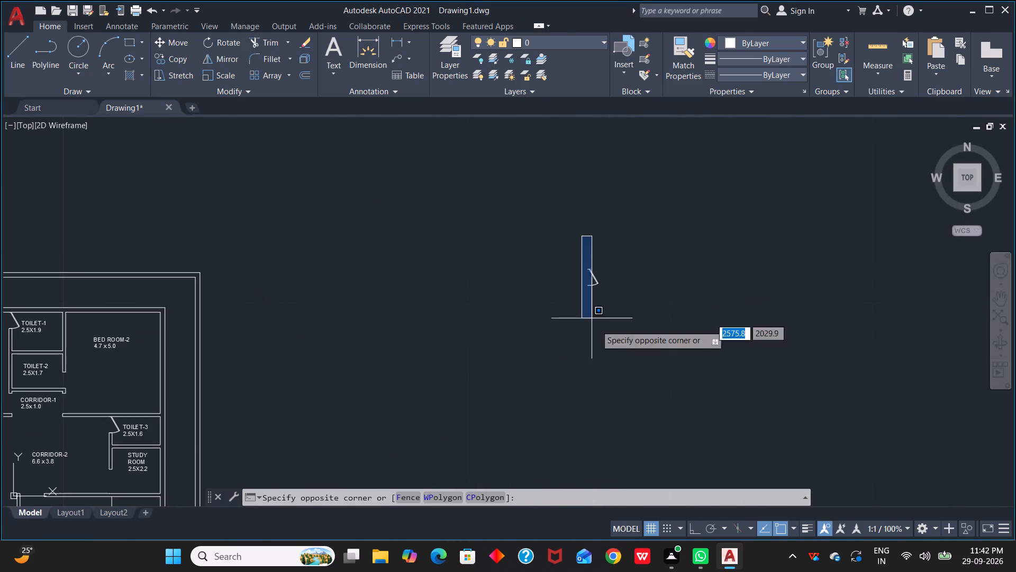
left_click(637, 364)
key("r")
type("O")
key("space")
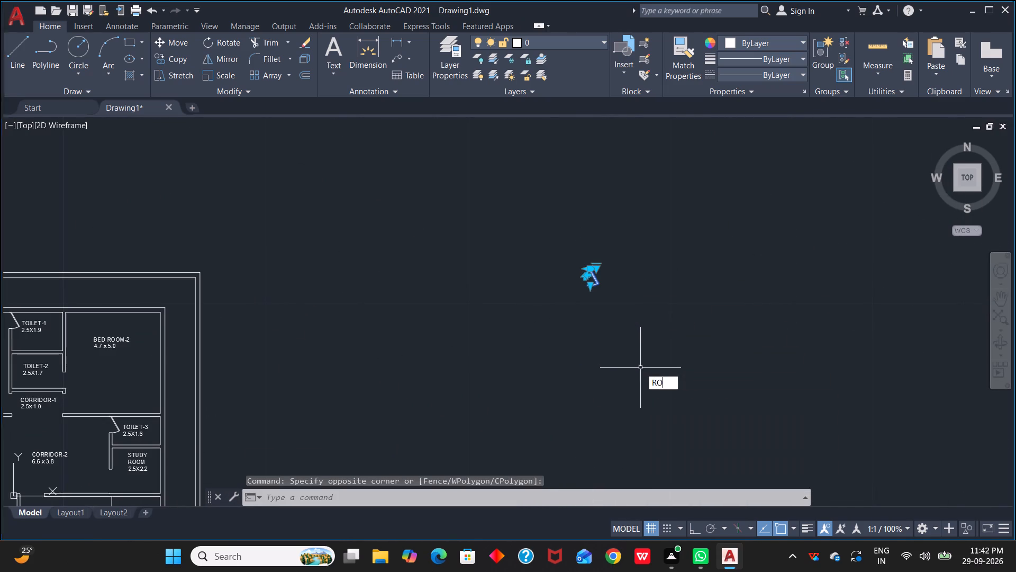
scroll(603, 290, "up", 5)
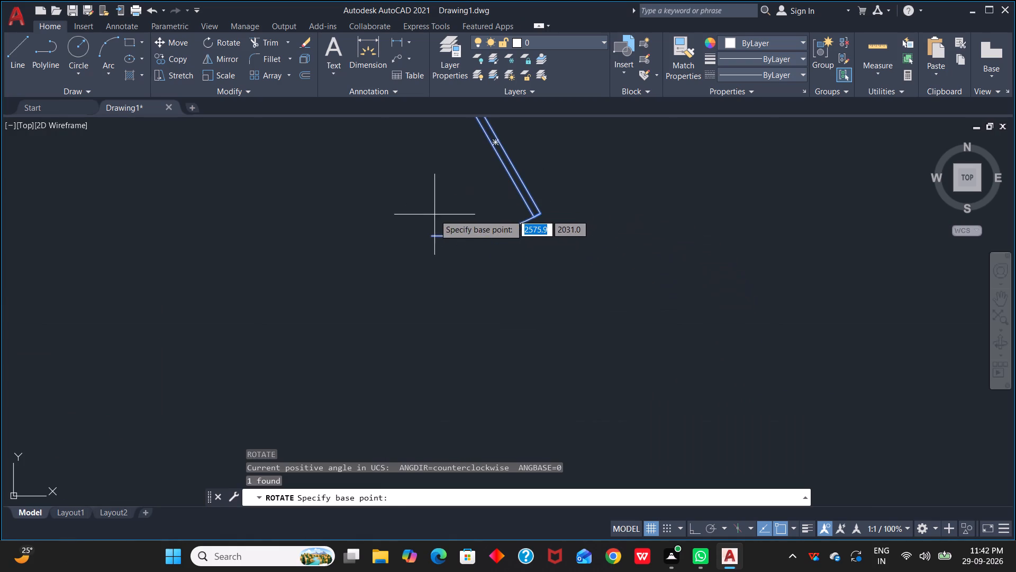
left_click(433, 235)
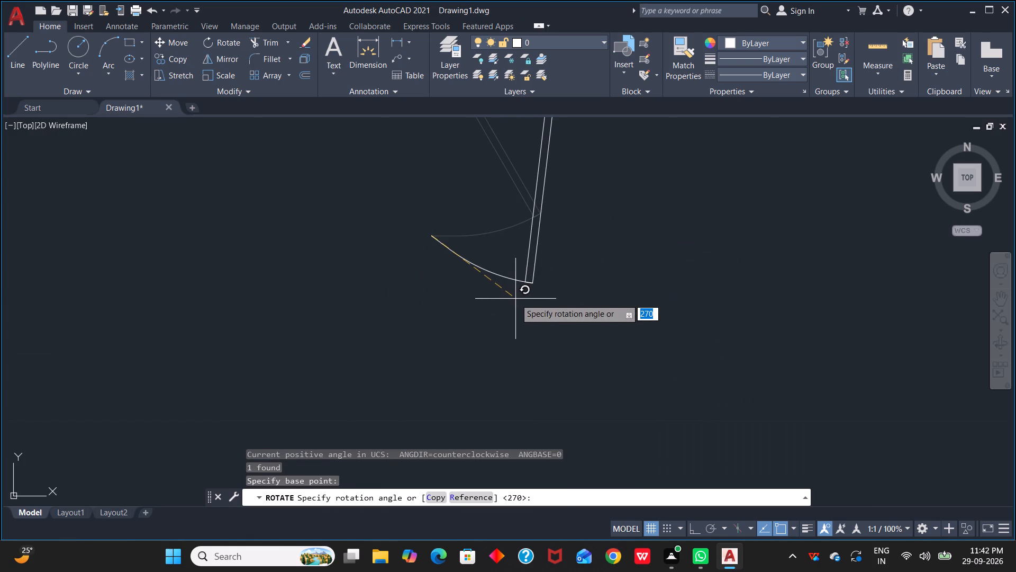
key("F8")
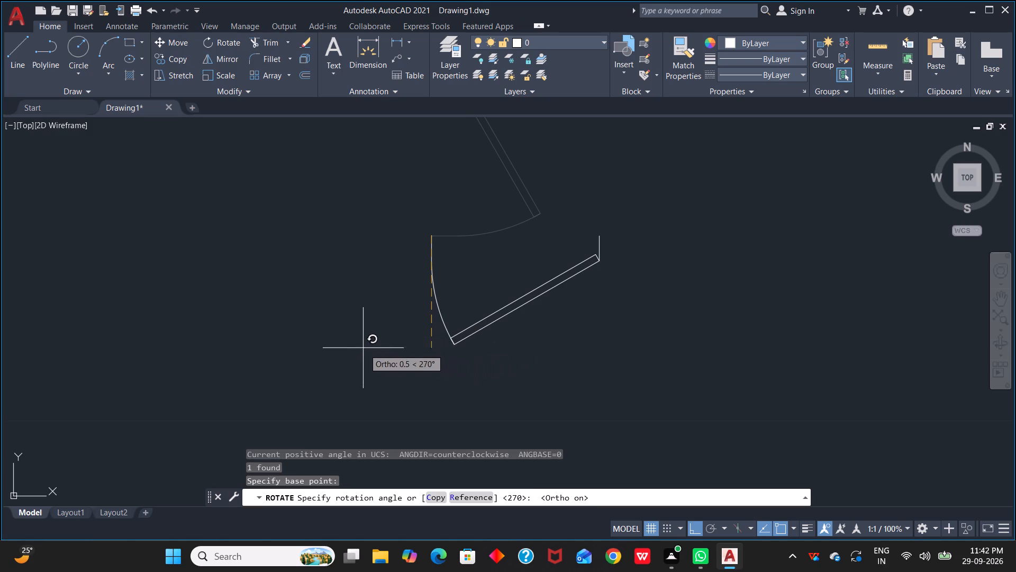
left_click(347, 283)
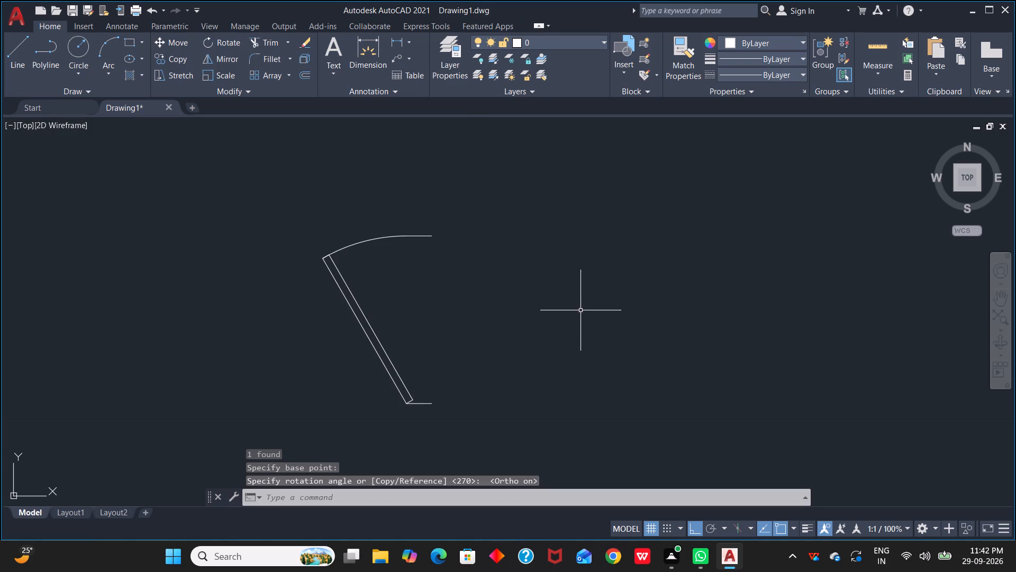
key("Escape")
Copy the rotated door from its latch-side line's free end to the midpoint of the wall end above the TOILET-2 opening, with Ortho off.
scroll(494, 314, "up", 2)
middle_click_drag(397, 283, 664, 459)
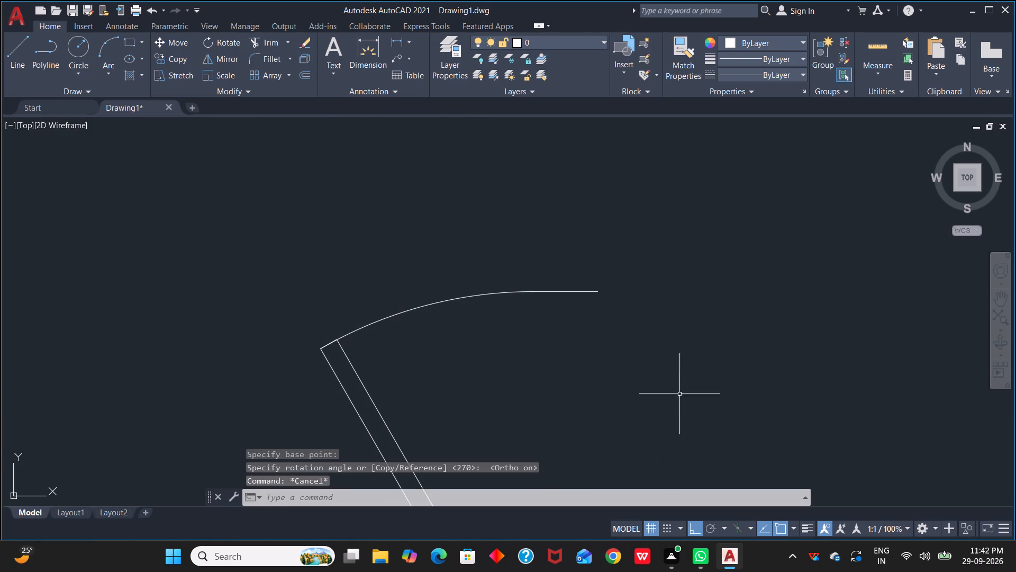
type("CO")
key("space")
left_click(538, 290)
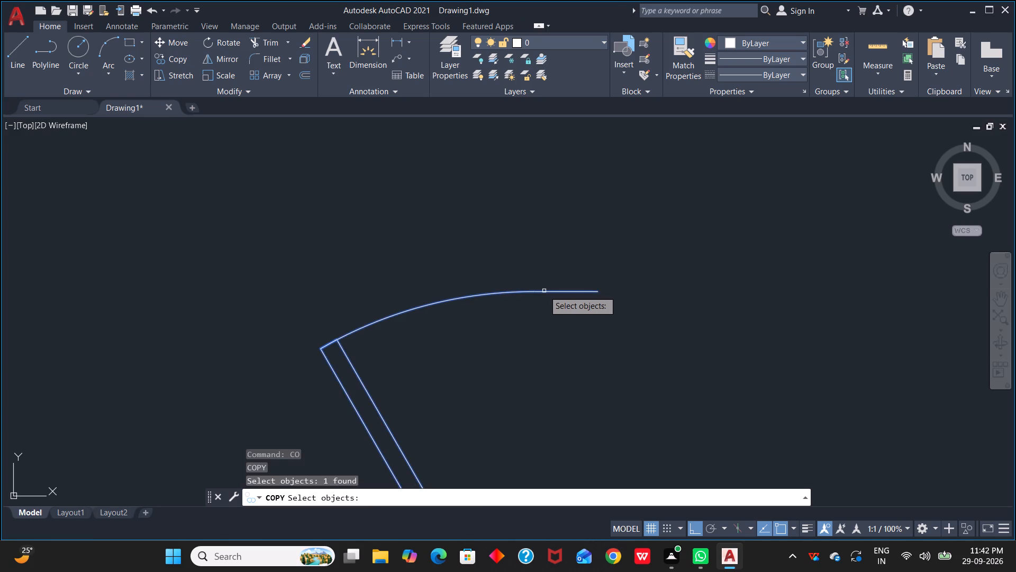
key("space")
left_click(600, 296)
scroll(416, 251, "down", 2)
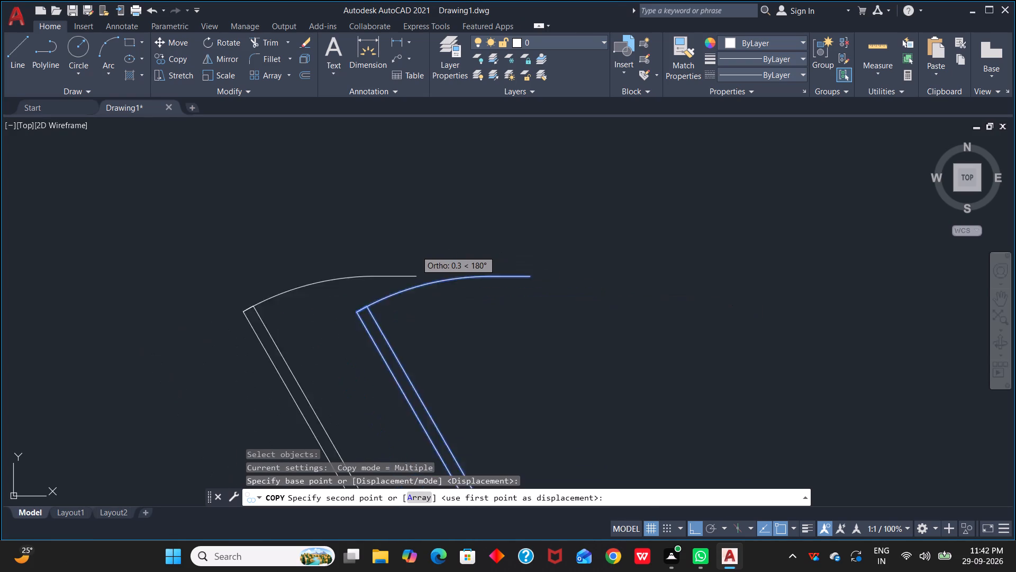
scroll(415, 251, "down", 3)
middle_click_drag(253, 236, 941, 364)
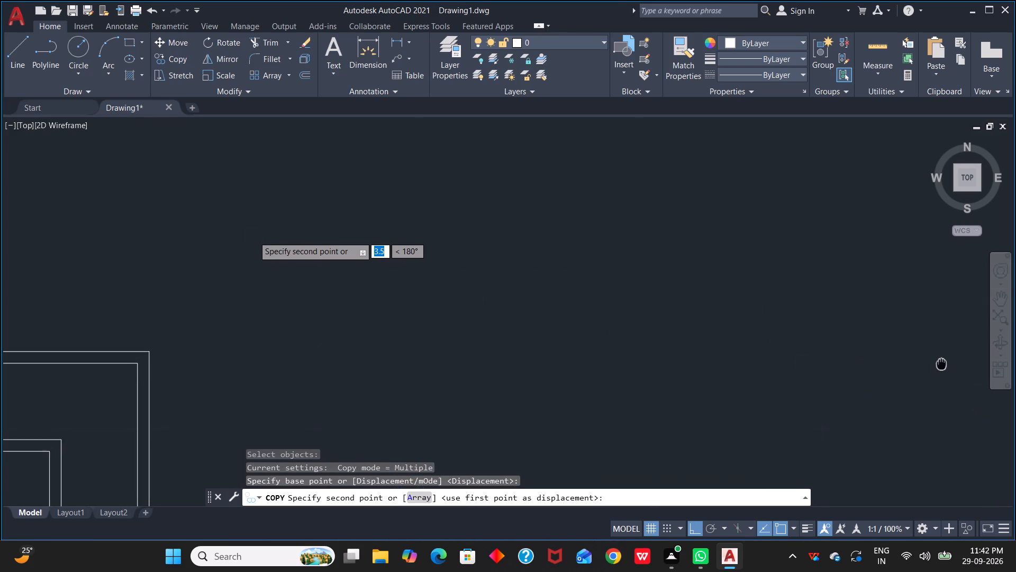
middle_click_drag(941, 364, 1015, 66)
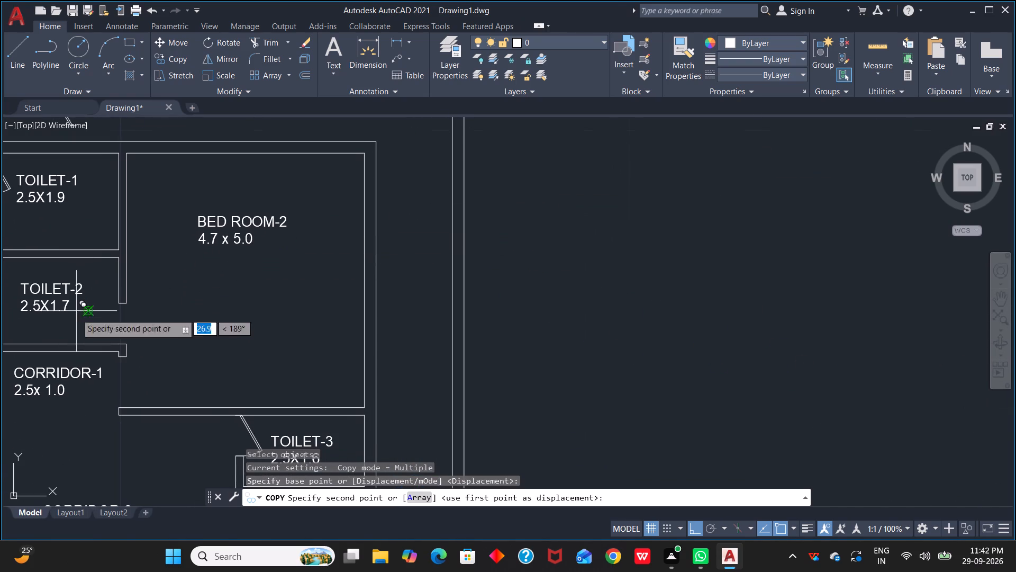
key("F8")
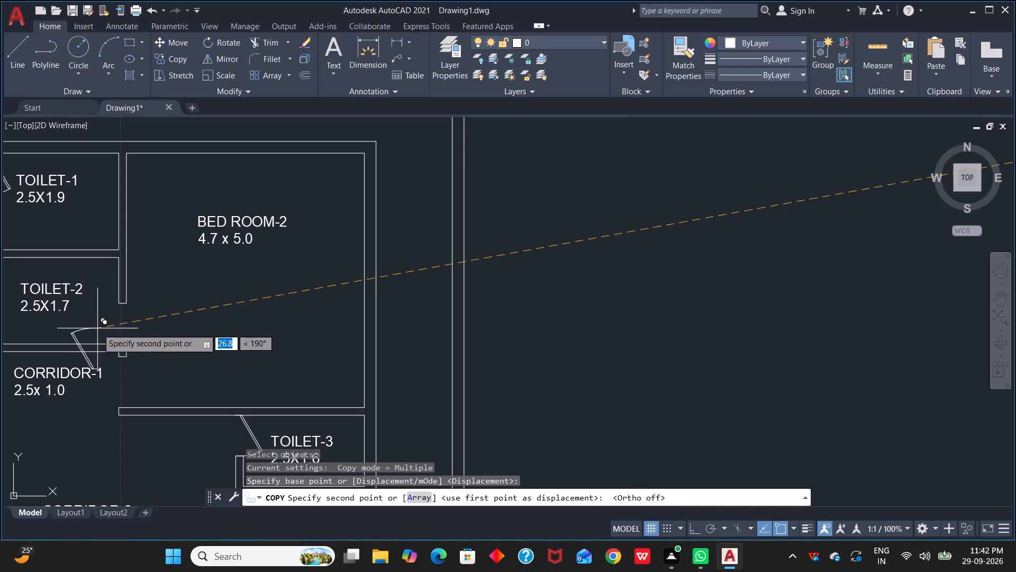
scroll(110, 304, "up", 5)
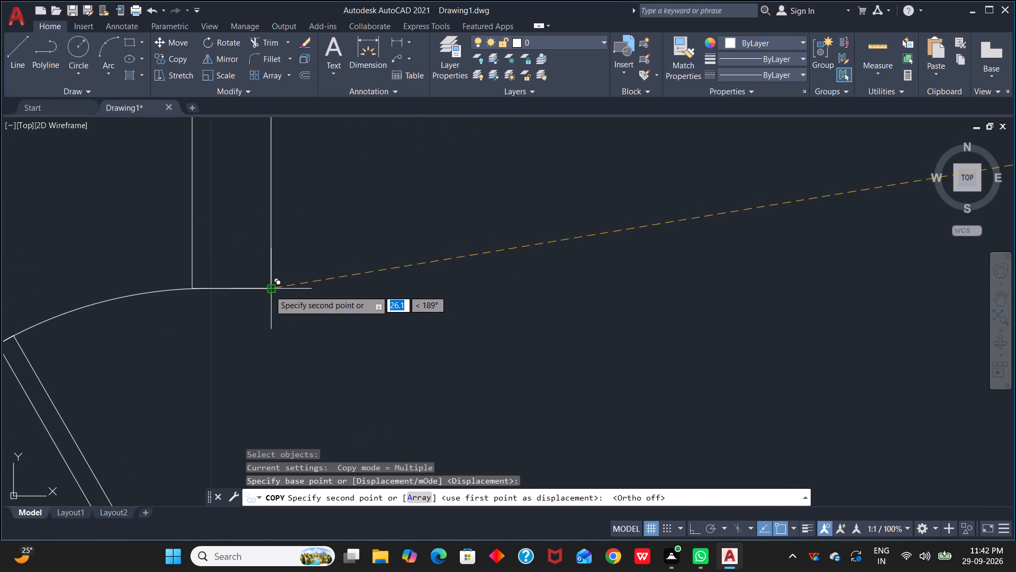
left_click(230, 286)
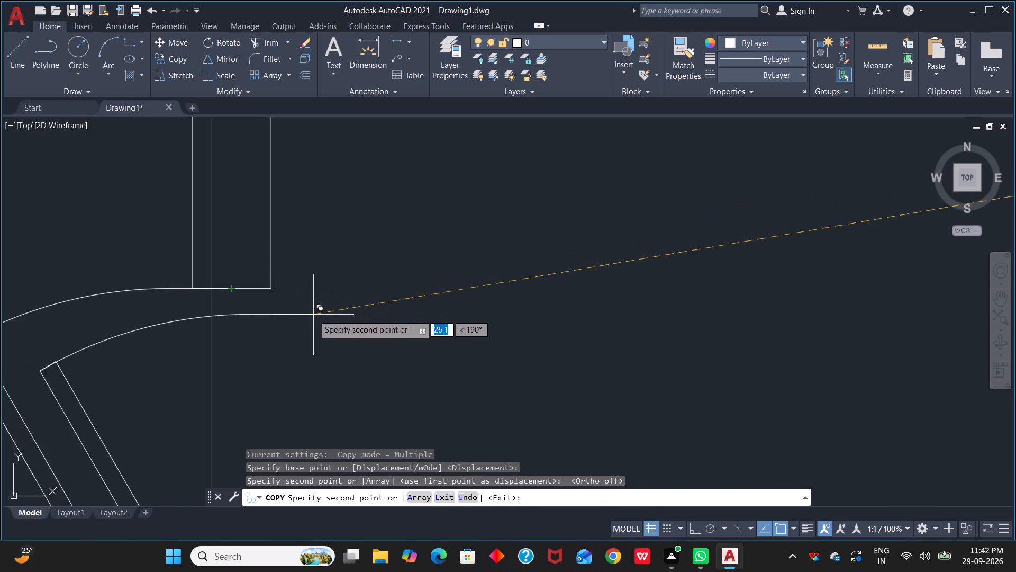
scroll(489, 281, "down", 3)
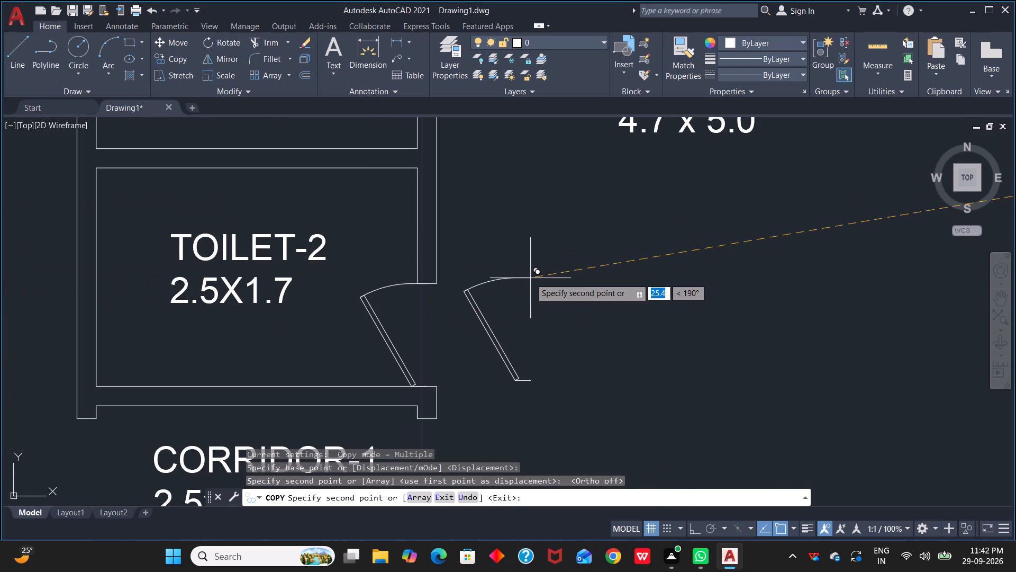
key("Escape")
key("Escape")
Move the TOILET-2 door from its latch-side line's free end to the outer corner of the wall end above the opening.
scroll(461, 292, "up", 2)
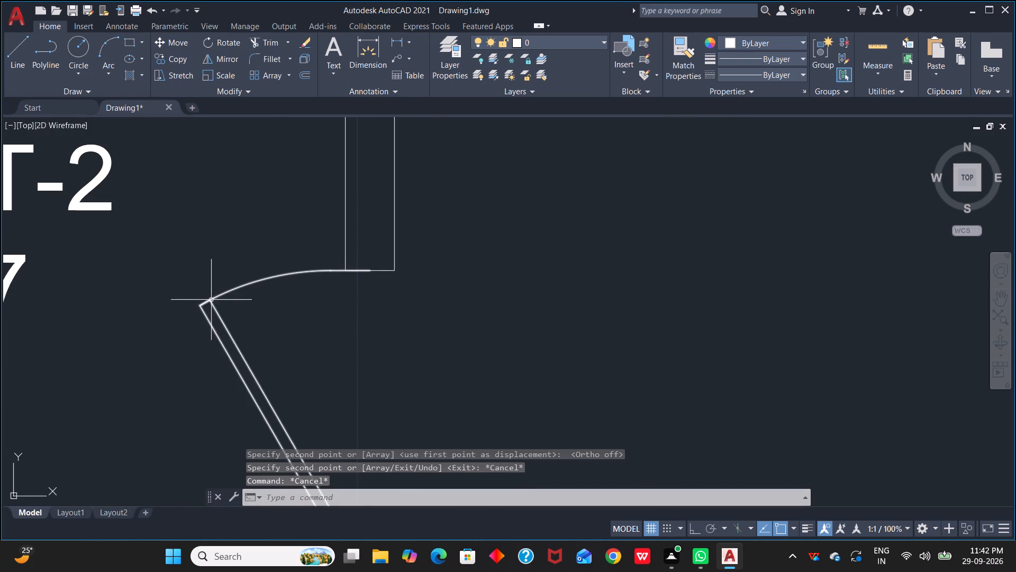
left_click(211, 301)
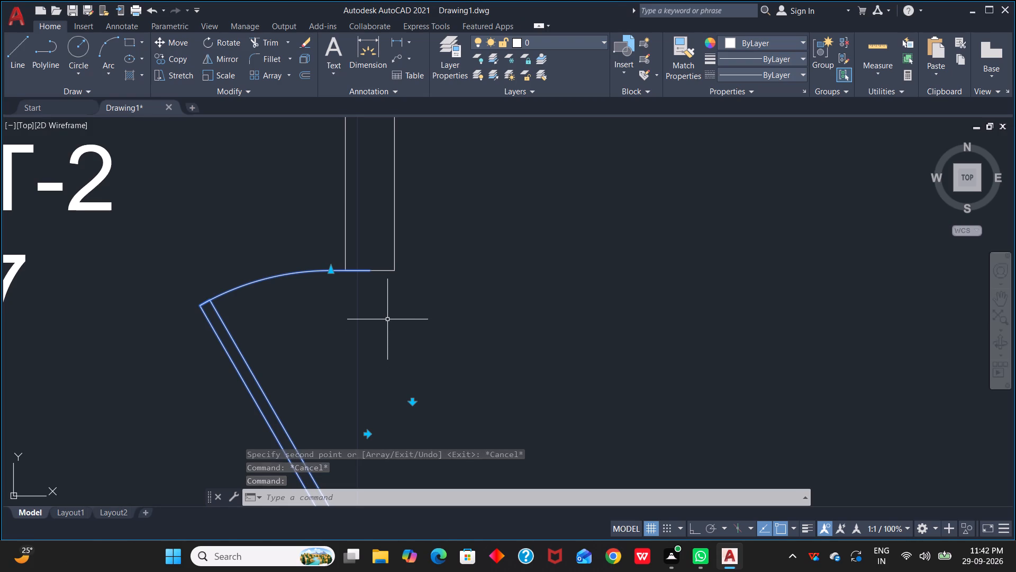
key("m")
key("space")
scroll(382, 296, "up", 2)
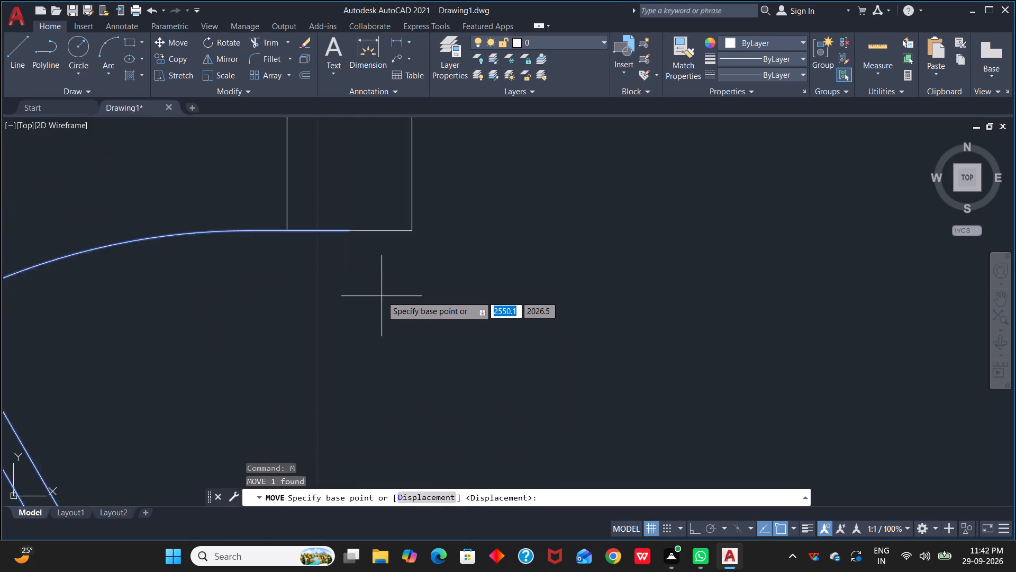
scroll(382, 296, "up", 1)
left_click(327, 196)
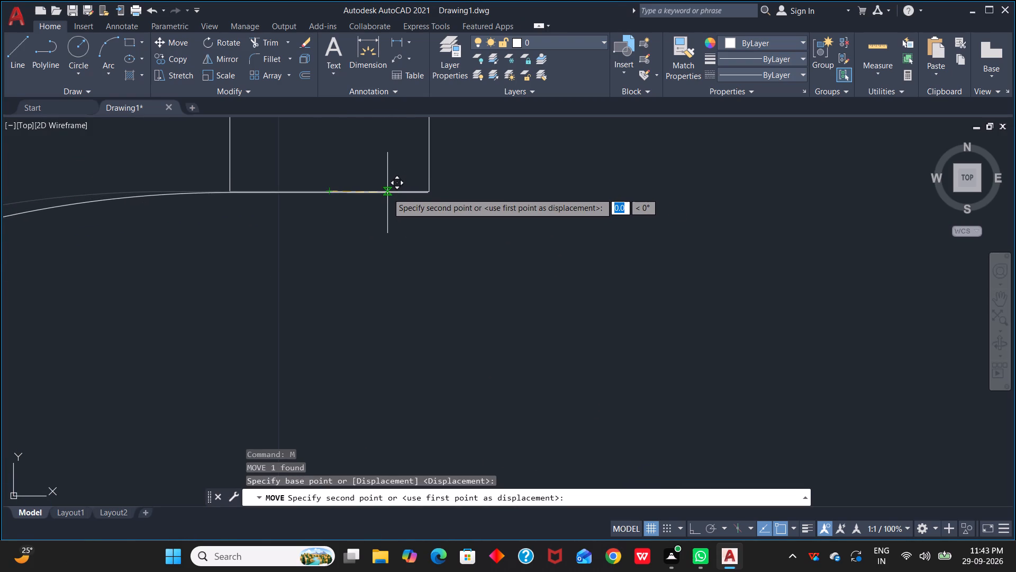
scroll(387, 193, "up", 1)
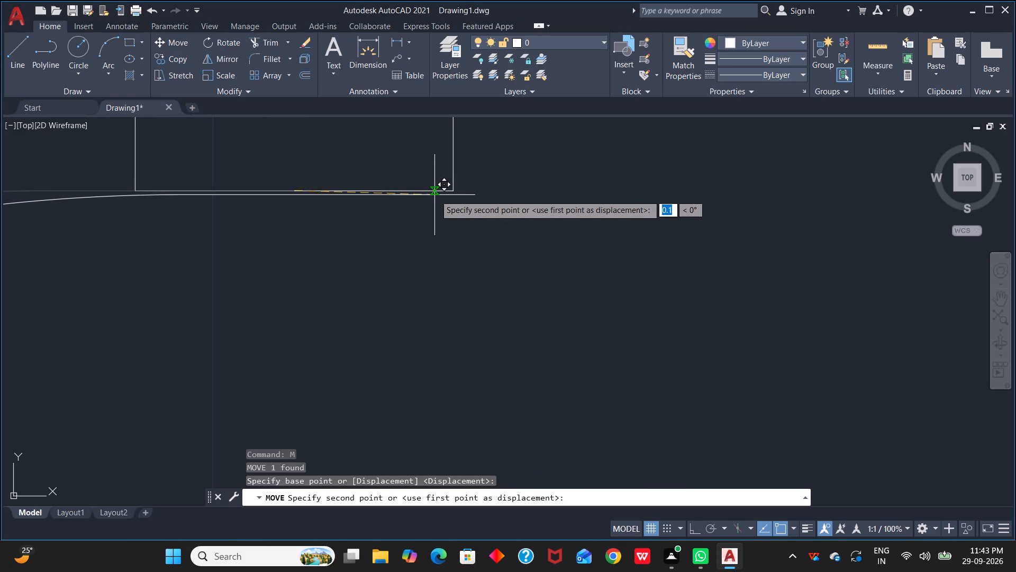
left_click(450, 194)
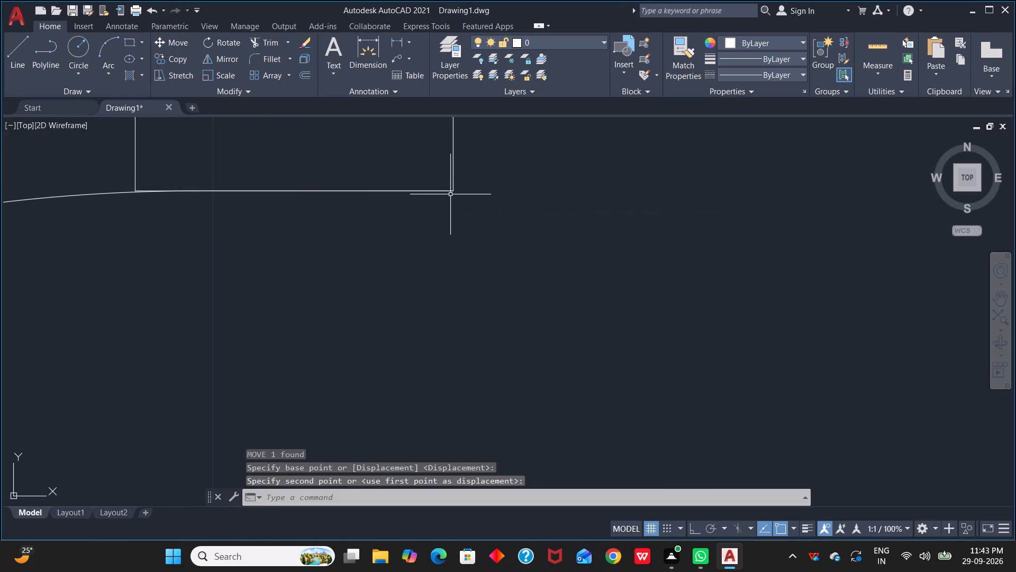
scroll(556, 237, "down", 4)
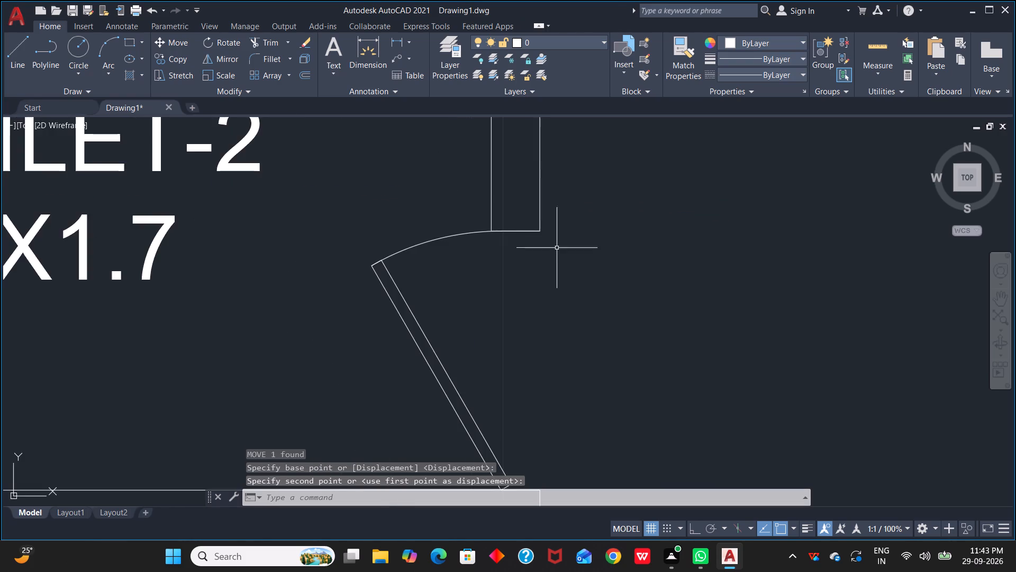
middle_click_drag(564, 283, 592, 139)
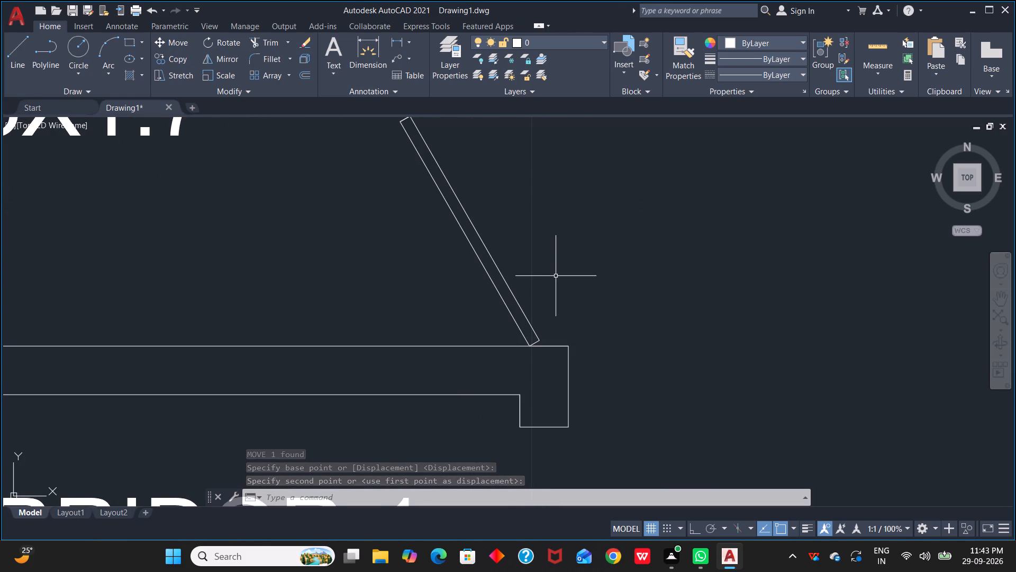
scroll(556, 262, "down", 2)
middle_click_drag(582, 261, 575, 297)
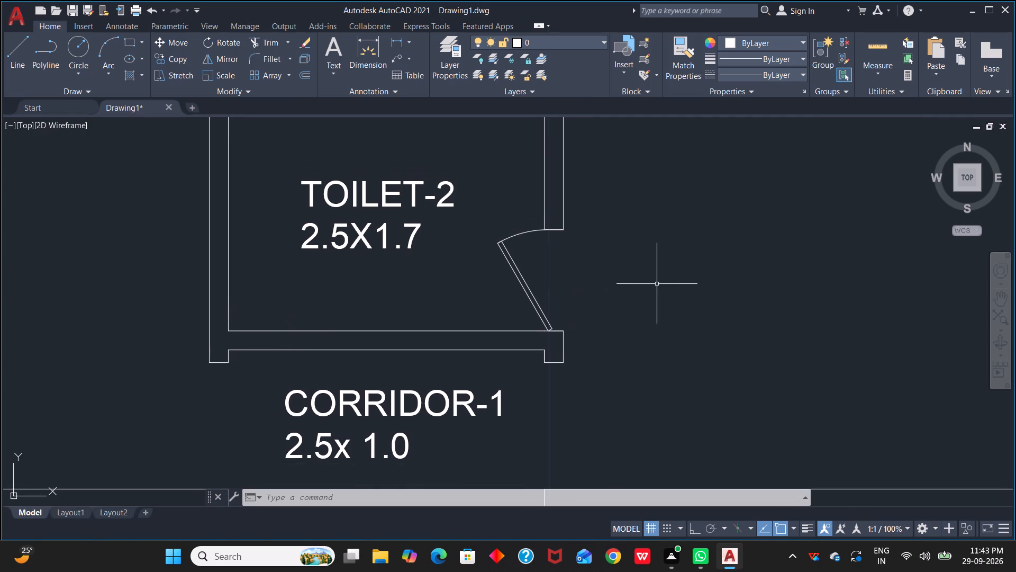
key("Escape")
Set the TOILET-2 door block's opening angle to Open 90°.
scroll(627, 279, "down", 4)
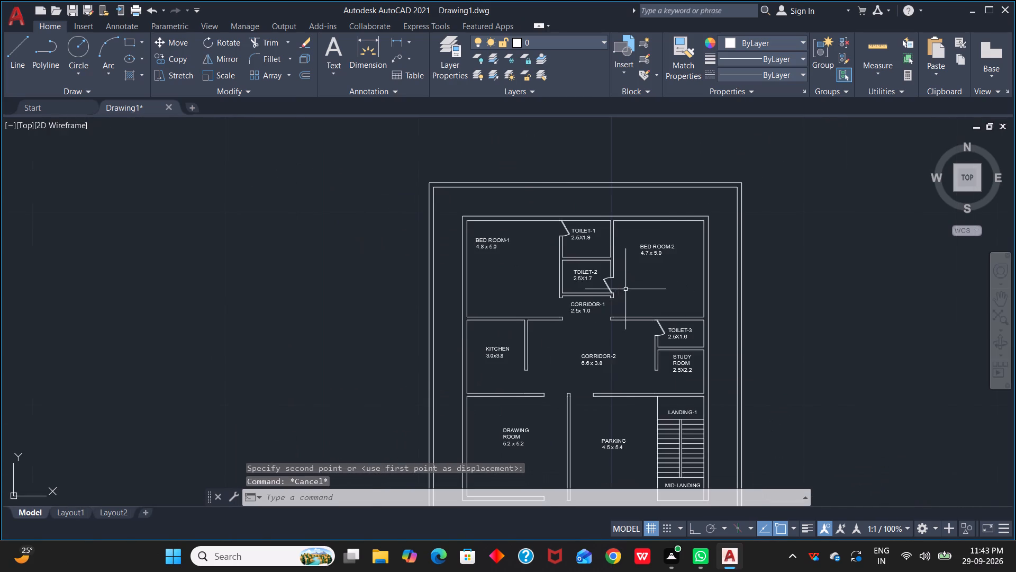
scroll(625, 289, "up", 3)
left_click(546, 269)
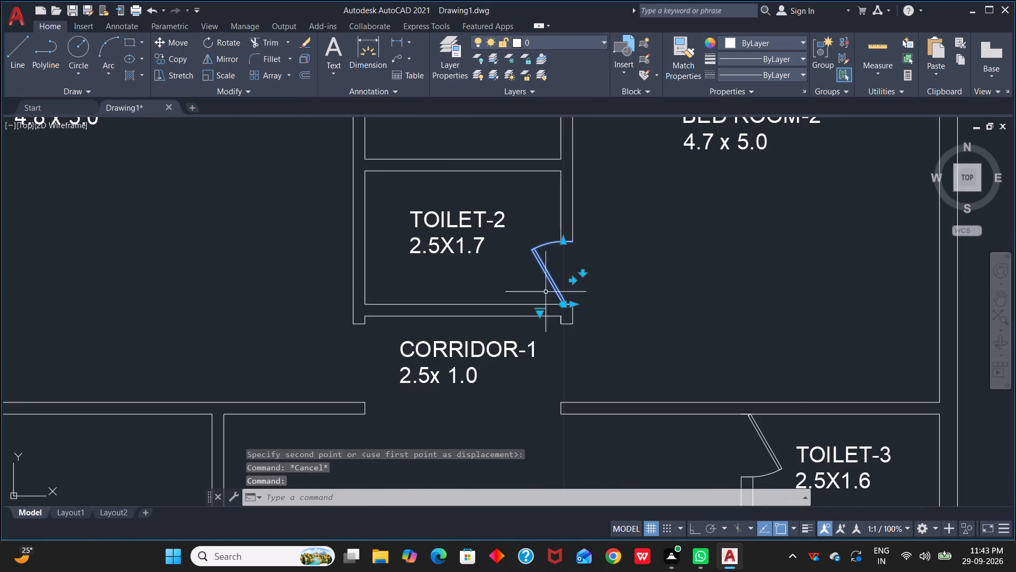
left_click(539, 313)
left_click(585, 362)
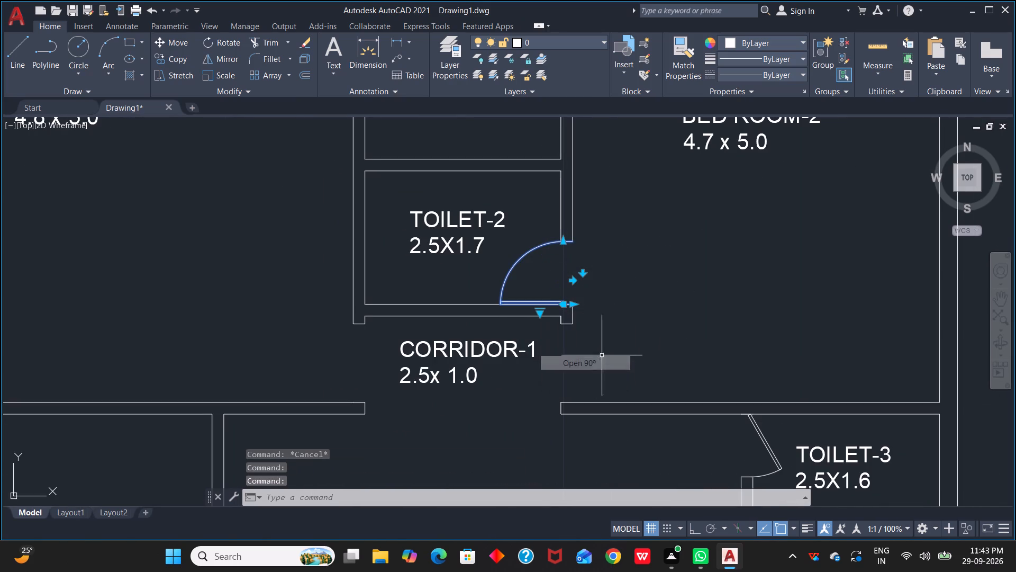
Set the TOILET-3 door block's opening angle to Open 90°.
scroll(802, 327, "down", 1)
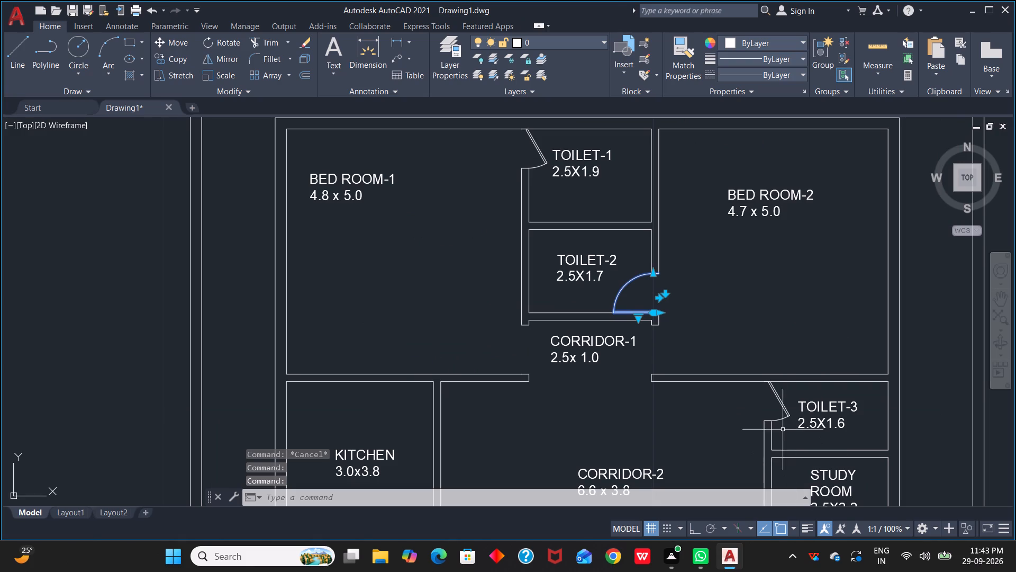
left_click(786, 409)
left_click(784, 376)
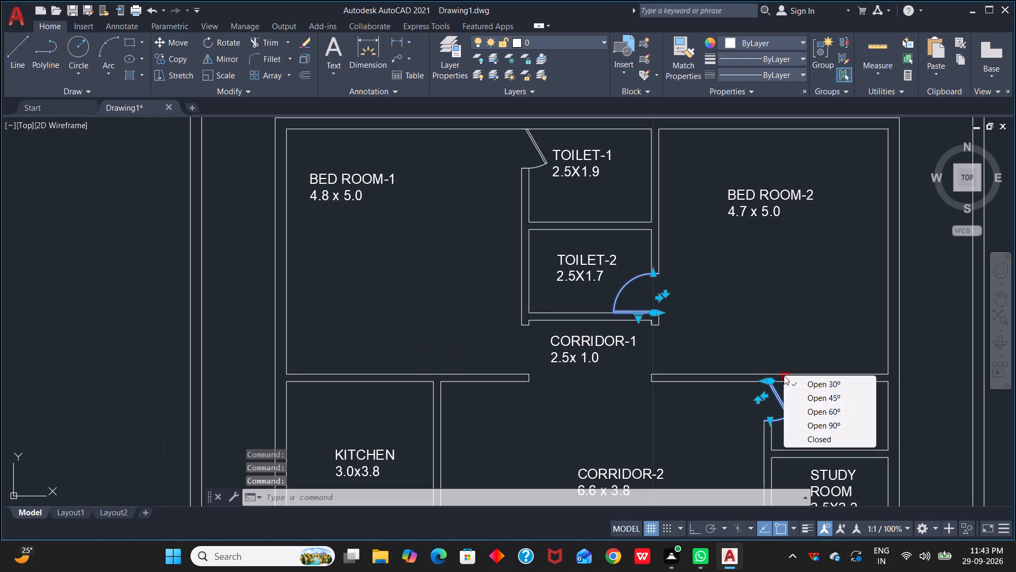
left_click(827, 421)
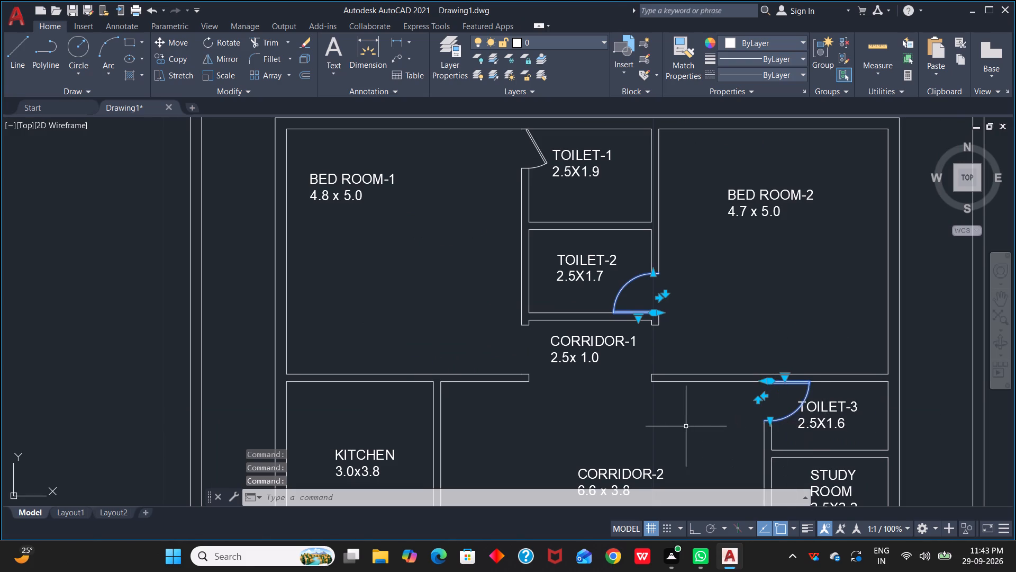
Set the TOILET-1 door block's opening angle to Open 90°.
scroll(686, 423, "down", 1)
middle_click_drag(695, 321, 818, 444)
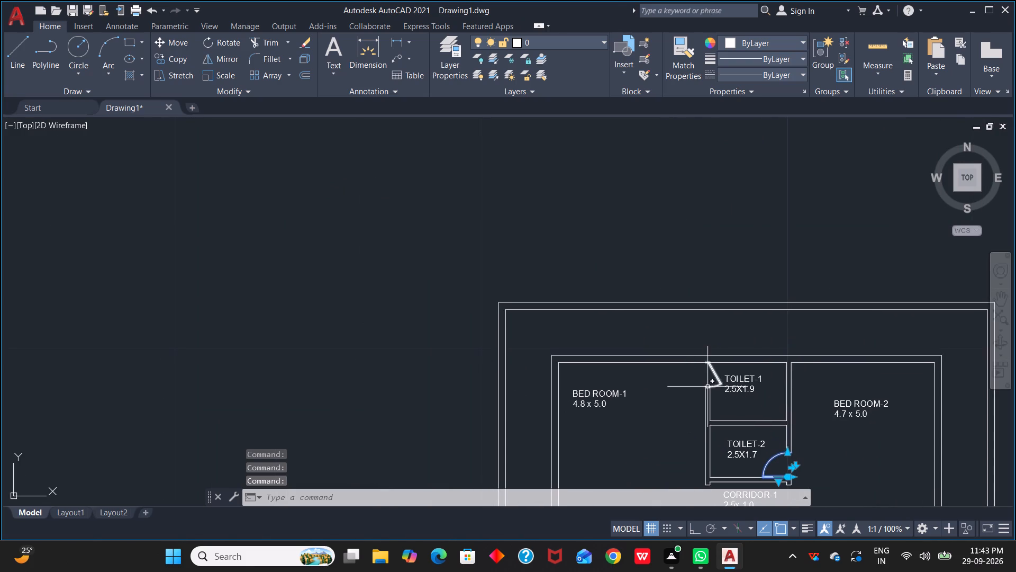
scroll(707, 387, "up", 3)
left_click(735, 345)
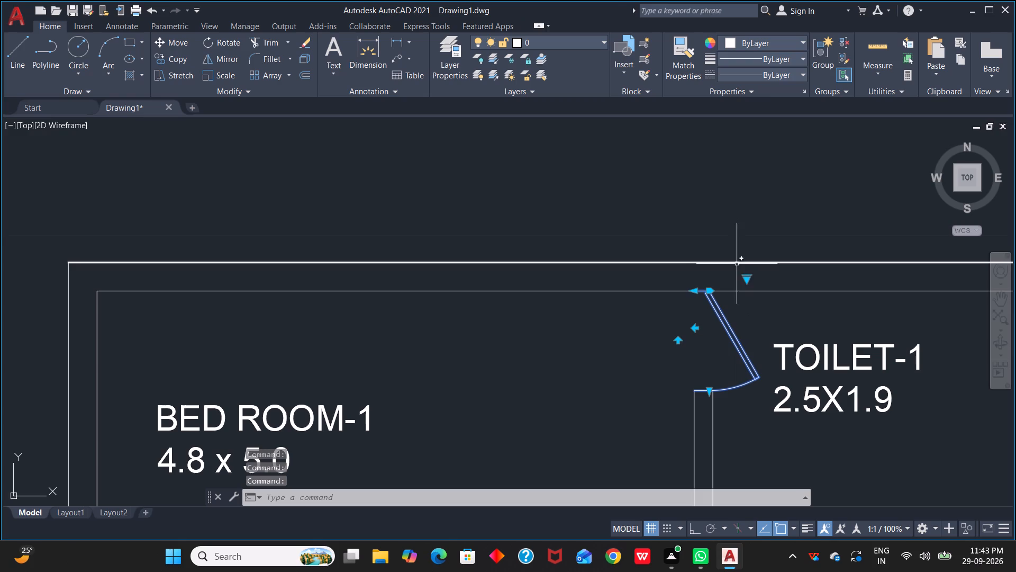
left_click(749, 278)
left_click(792, 328)
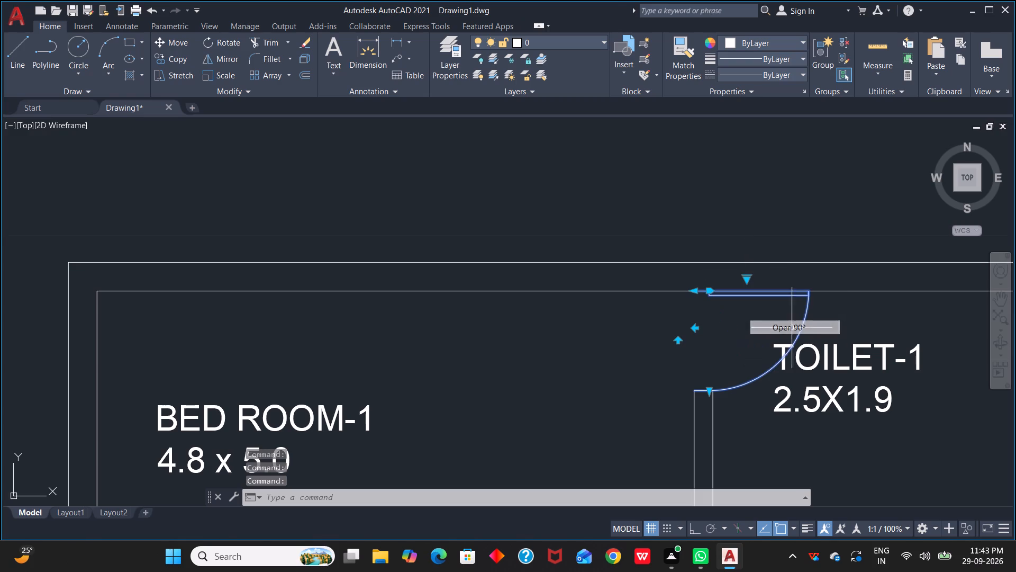
key("Escape")
key("Escape")
Move the TOILET-1 room label straight down inside the room, clear of the door swing.
scroll(737, 382, "down", 2)
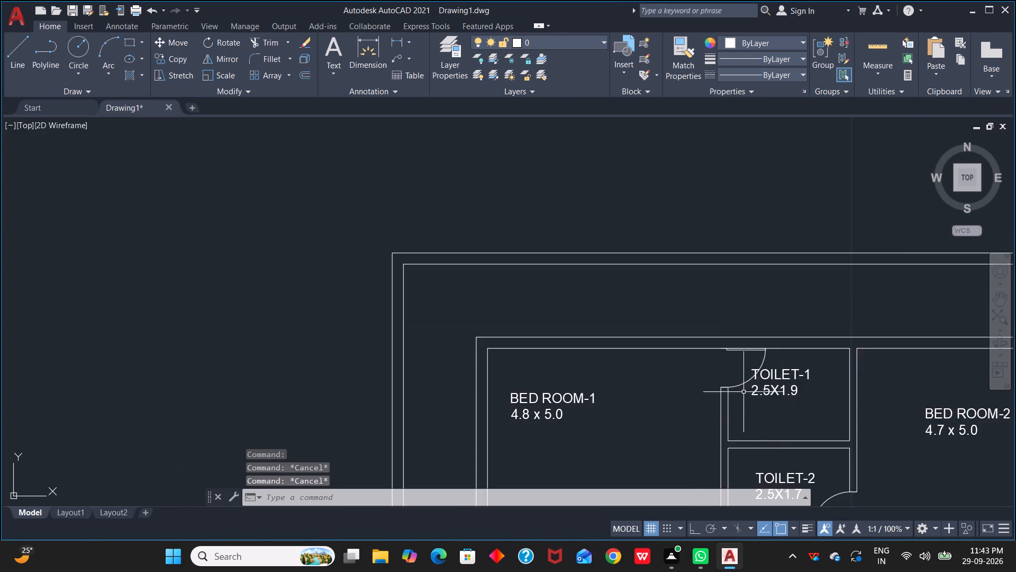
scroll(849, 422, "down", 1)
scroll(835, 422, "up", 2)
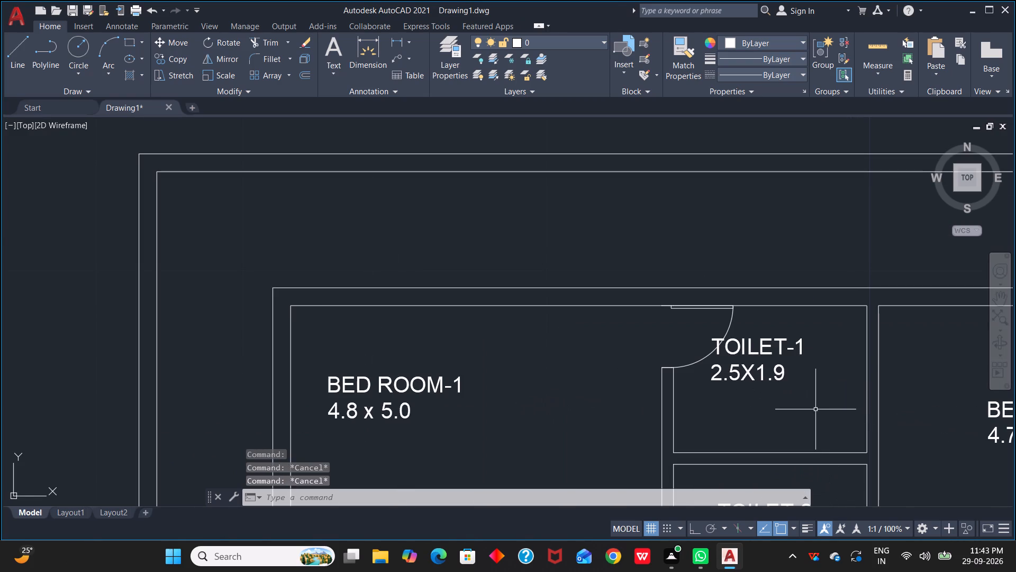
left_click(765, 363)
left_click_drag(712, 338, 734, 379)
left_click(733, 379)
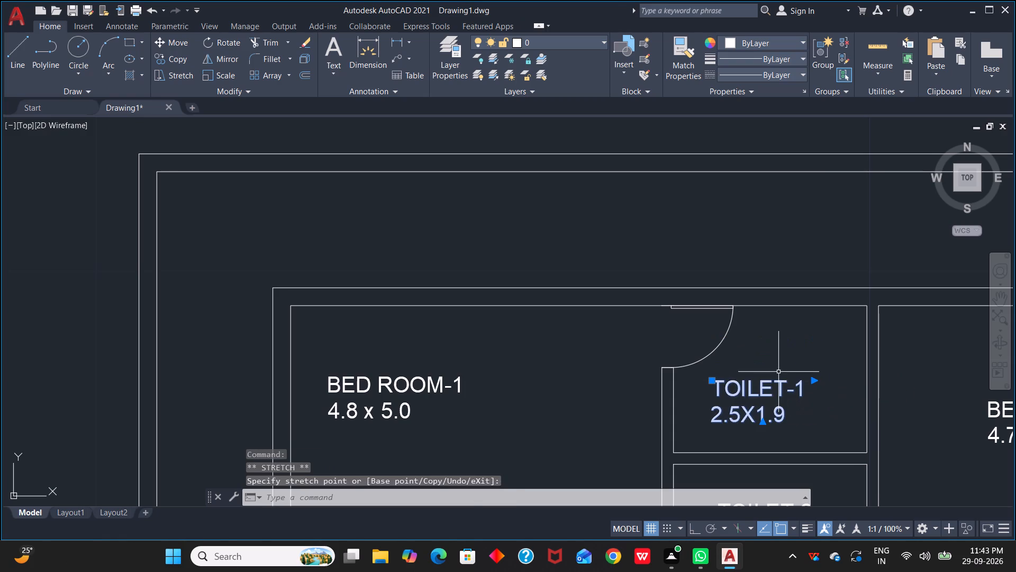
scroll(778, 371, "down", 1)
middle_click_drag(798, 381, 720, 312)
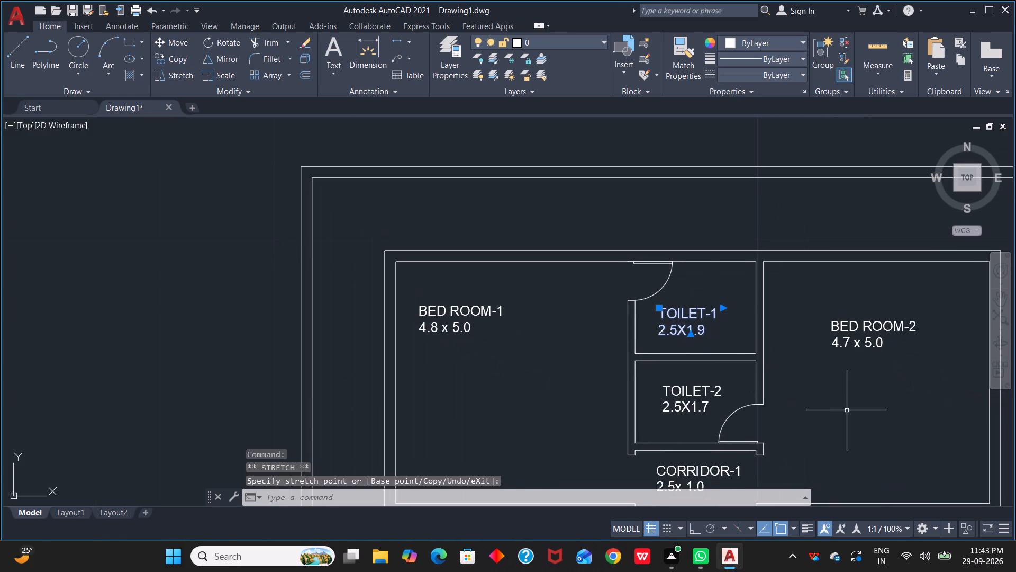
key("Escape")
Move the TOILET-3 room label right and slightly down inside the room, clear of the door swing.
scroll(850, 418, "down", 1)
middle_click_drag(850, 418, 765, 263)
scroll(830, 364, "up", 2)
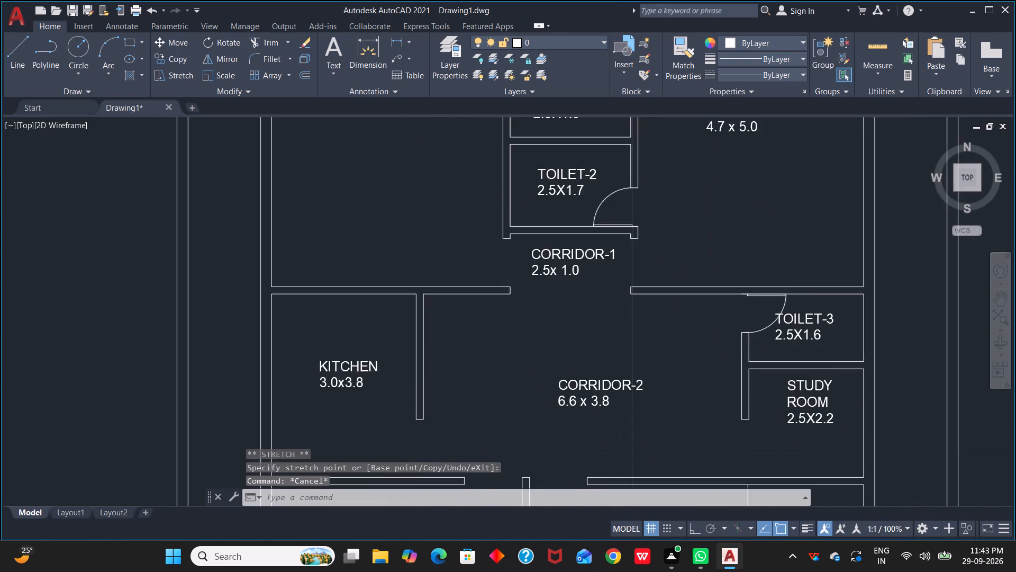
left_click(790, 288)
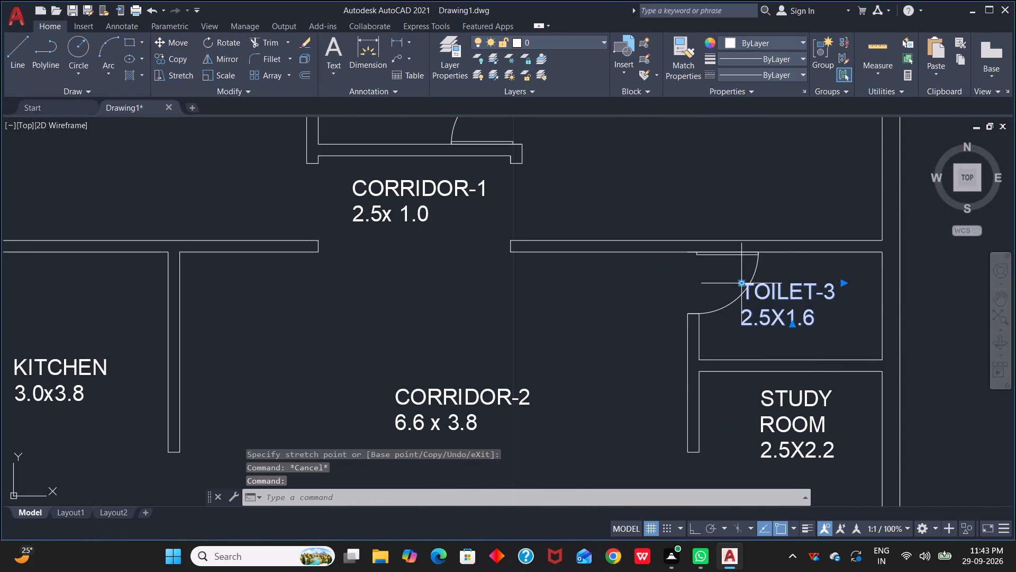
left_click_drag(743, 283, 767, 292)
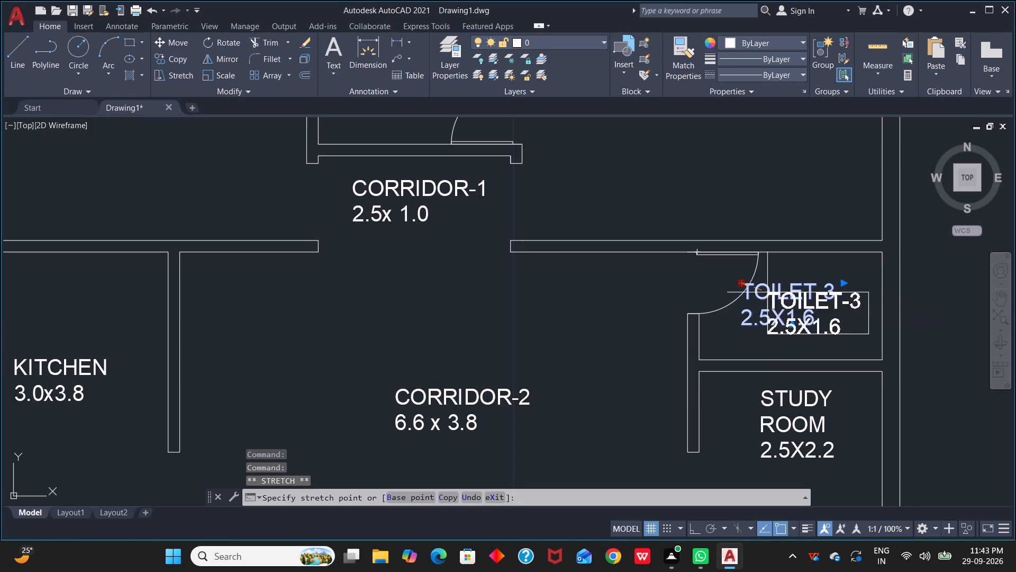
left_click(767, 292)
key("Escape")
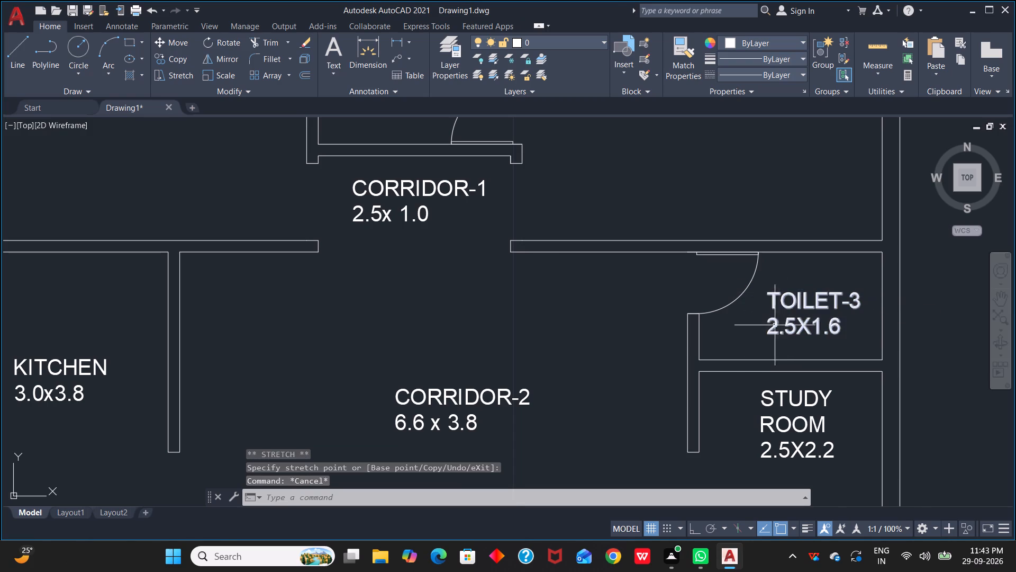
Scale the spare door outside the plan about its latch-side line's free end, using the opening width between both free ends as reference and new length 1.
scroll(439, 283, "down", 3)
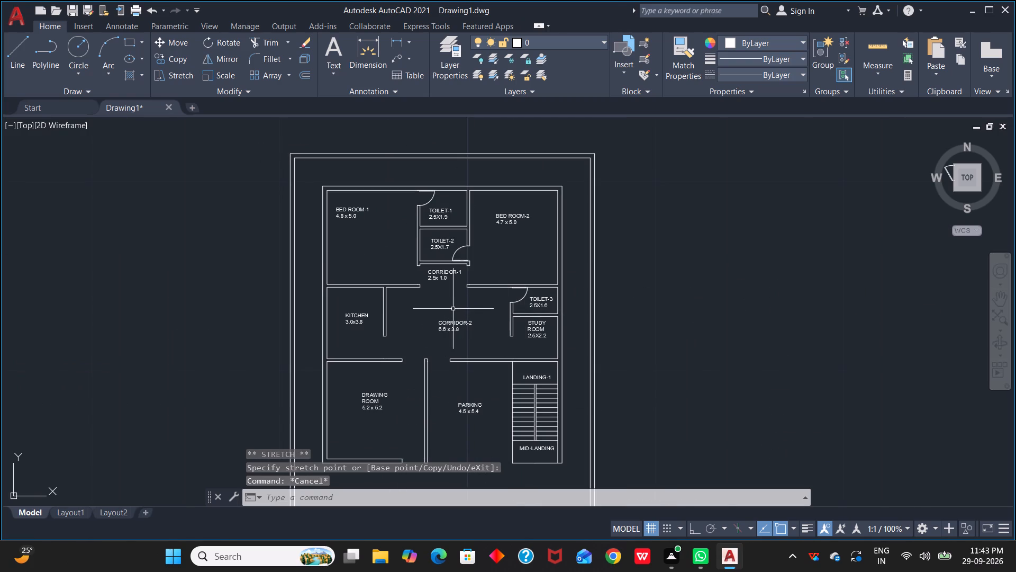
scroll(680, 306, "up", 1)
scroll(680, 306, "down", 3)
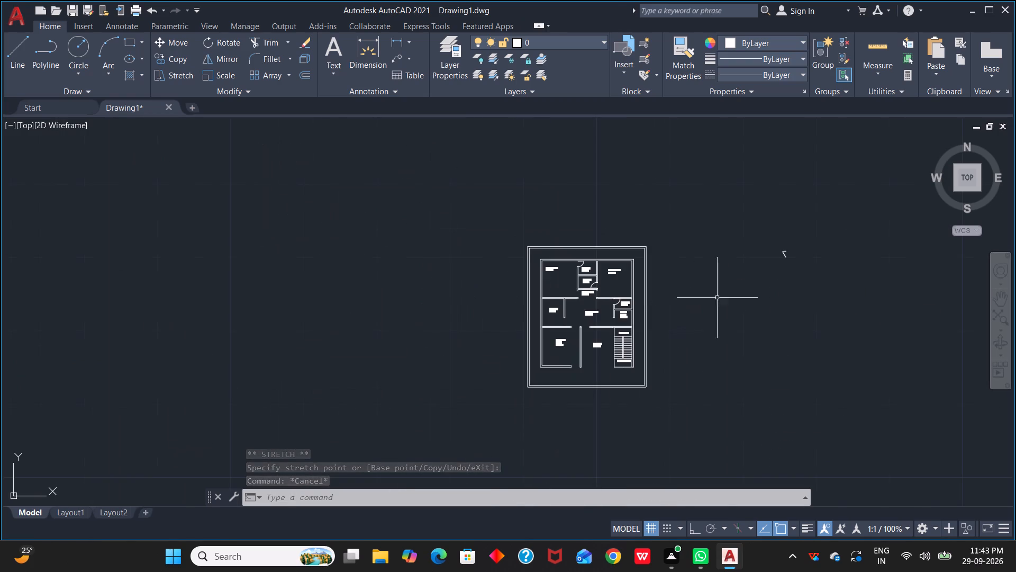
scroll(747, 283, "up", 2)
middle_click_drag(831, 248, 624, 289)
left_click_drag(604, 208, 612, 212)
left_click(692, 298)
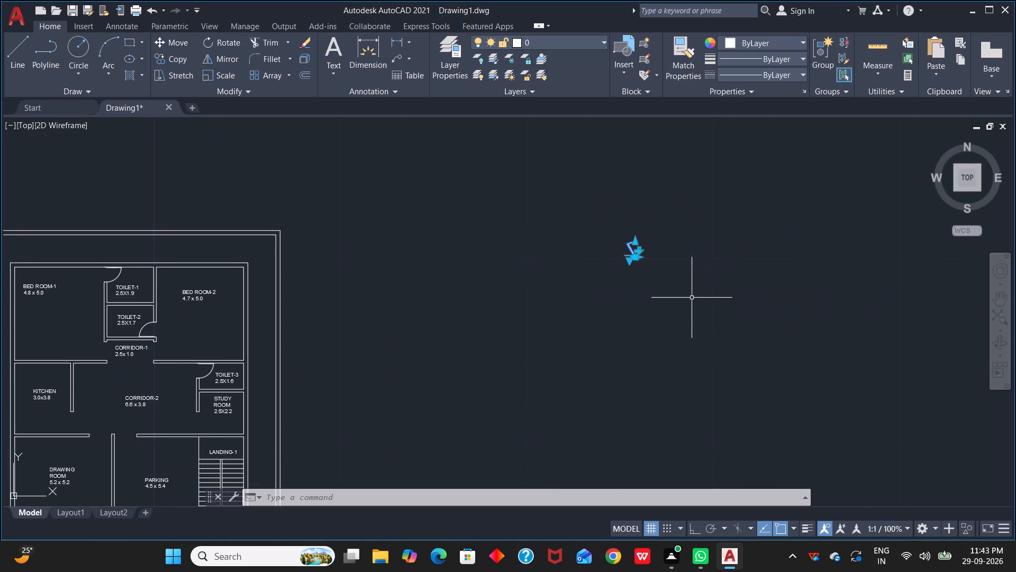
left_click(215, 71)
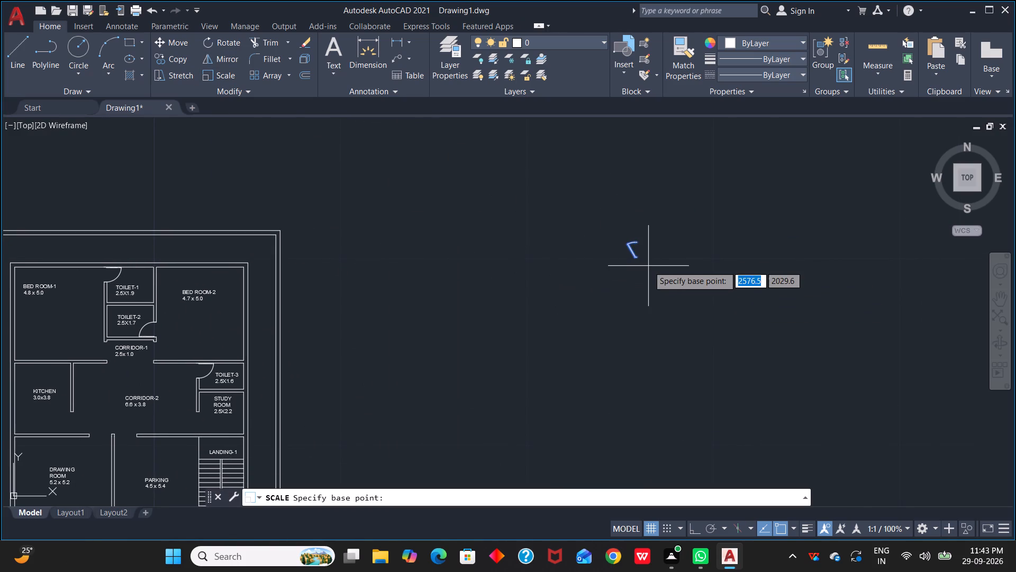
scroll(654, 244, "up", 4)
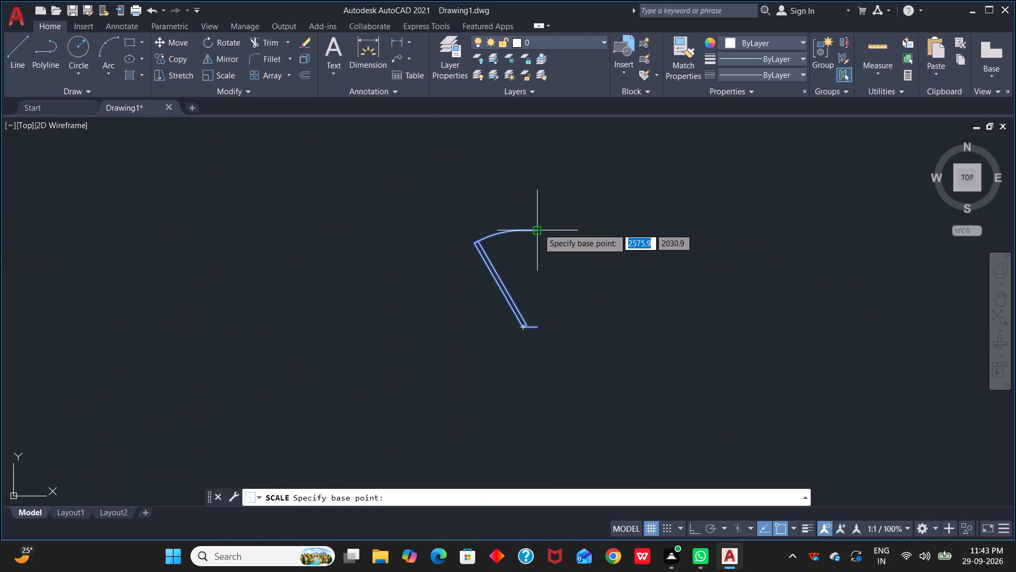
left_click(538, 228)
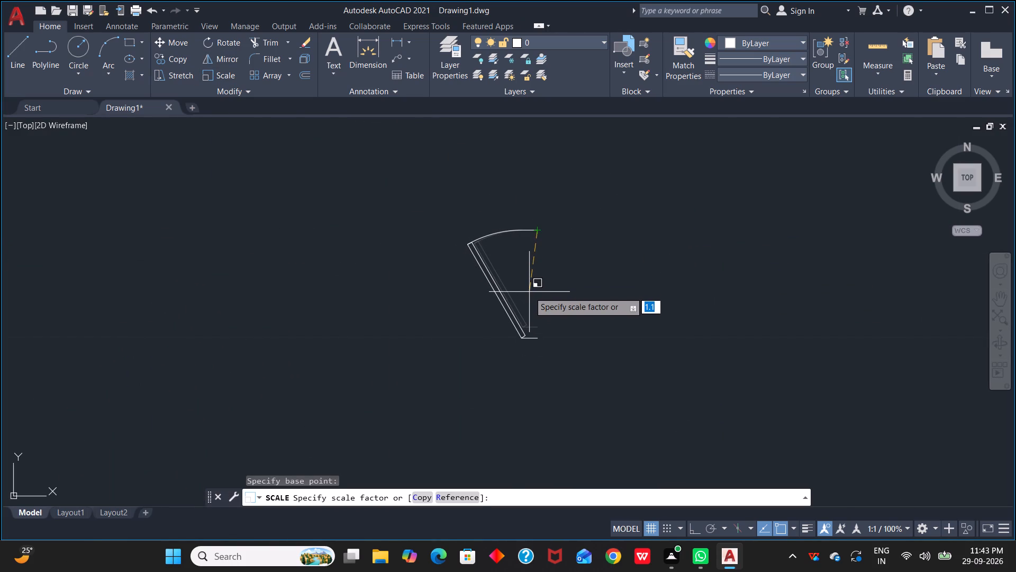
key("r")
key("space")
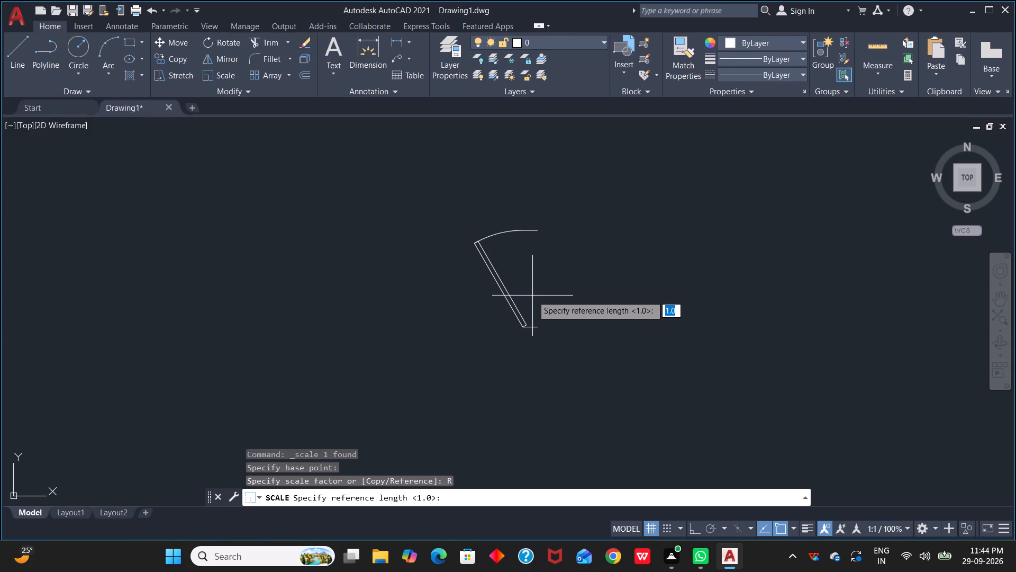
key("1")
scroll(553, 214, "up", 2)
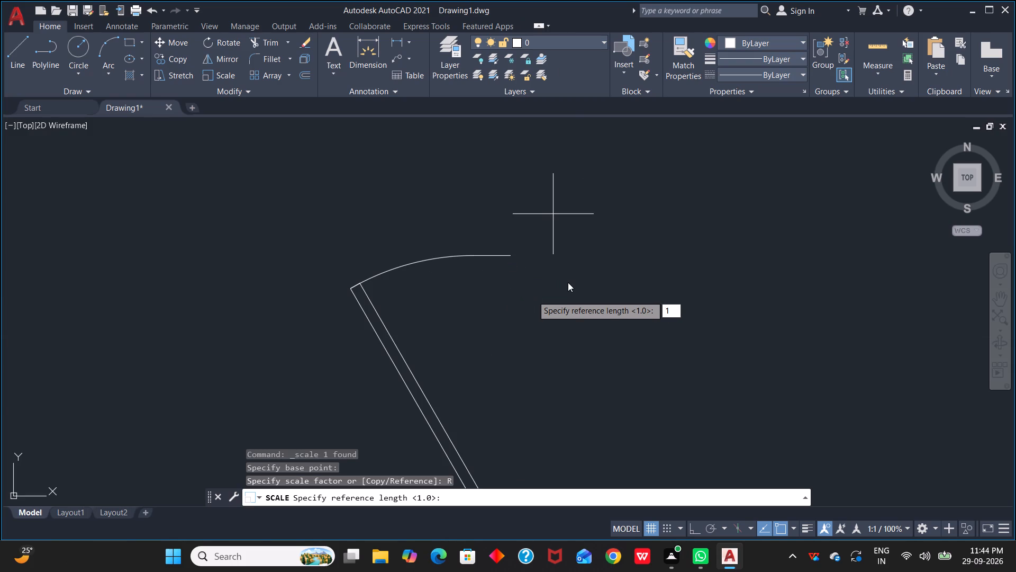
key("BackSpace")
scroll(512, 324, "down", 2)
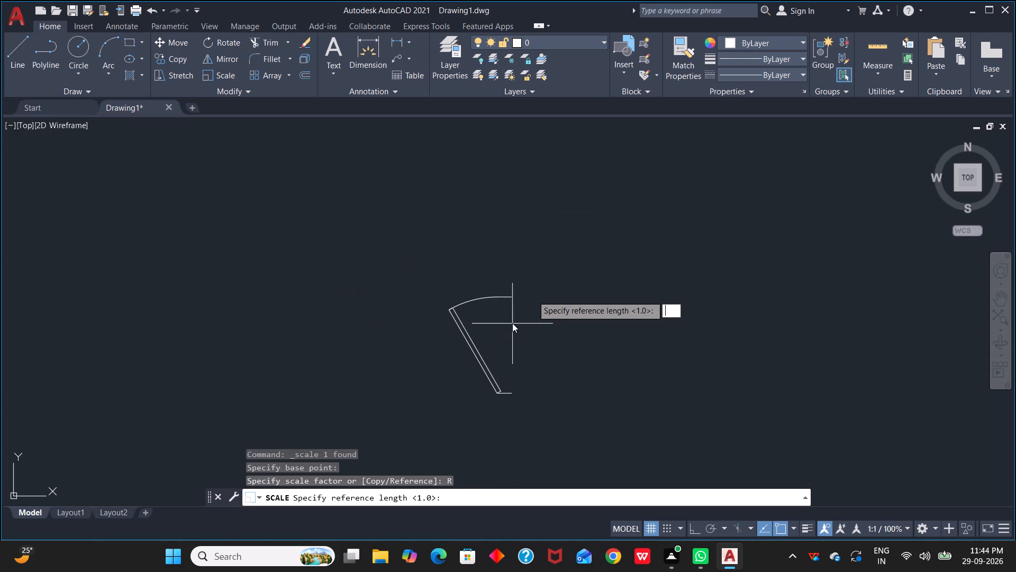
scroll(512, 323, "down", 1)
scroll(519, 321, "up", 3)
left_click(488, 261)
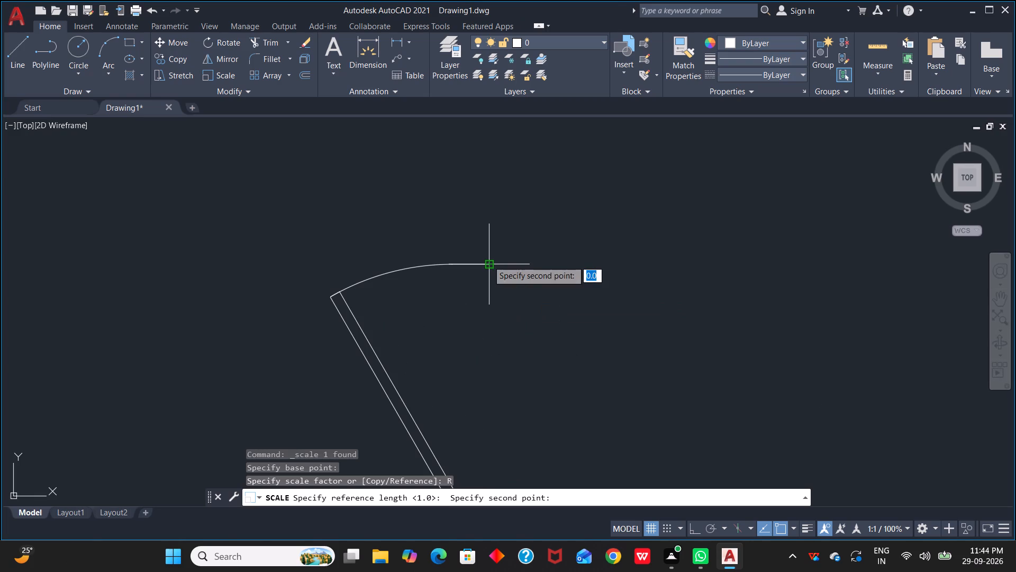
left_click(488, 261)
scroll(486, 381, "down", 1)
middle_click_drag(486, 381, 547, 227)
left_click(548, 304)
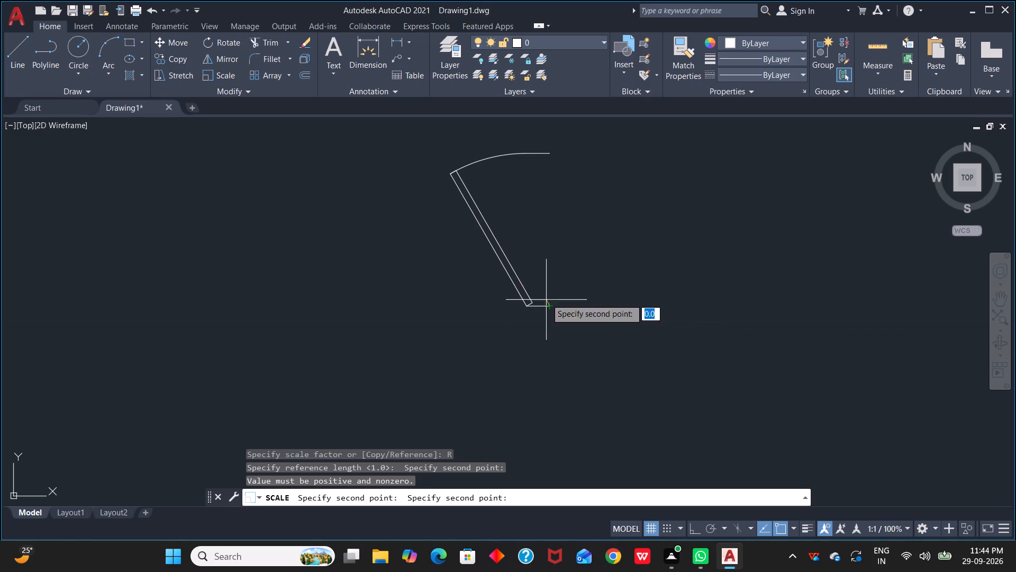
left_click(548, 156)
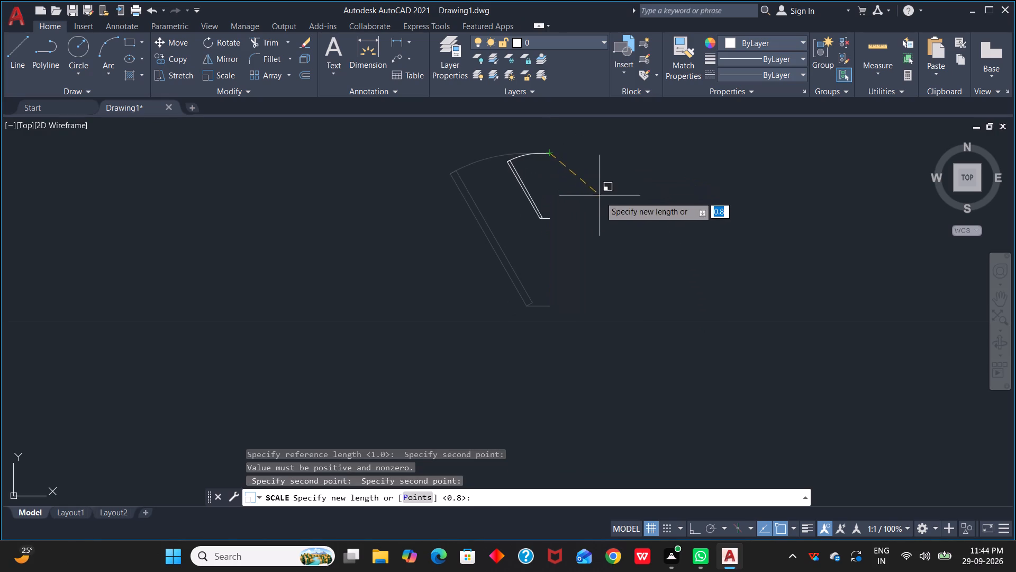
type("1")
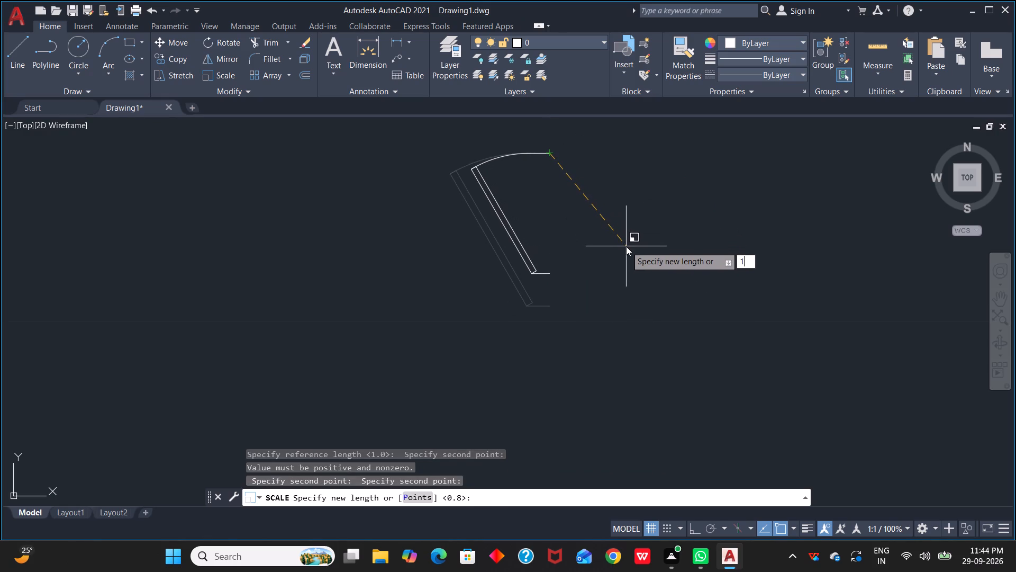
key("space")
Copy the spare door from its hinge-side line's free end to the lower bedroom-side wall corner of the opening between CORRIDOR-1 and BED ROOM-2.
scroll(577, 208, "down", 2)
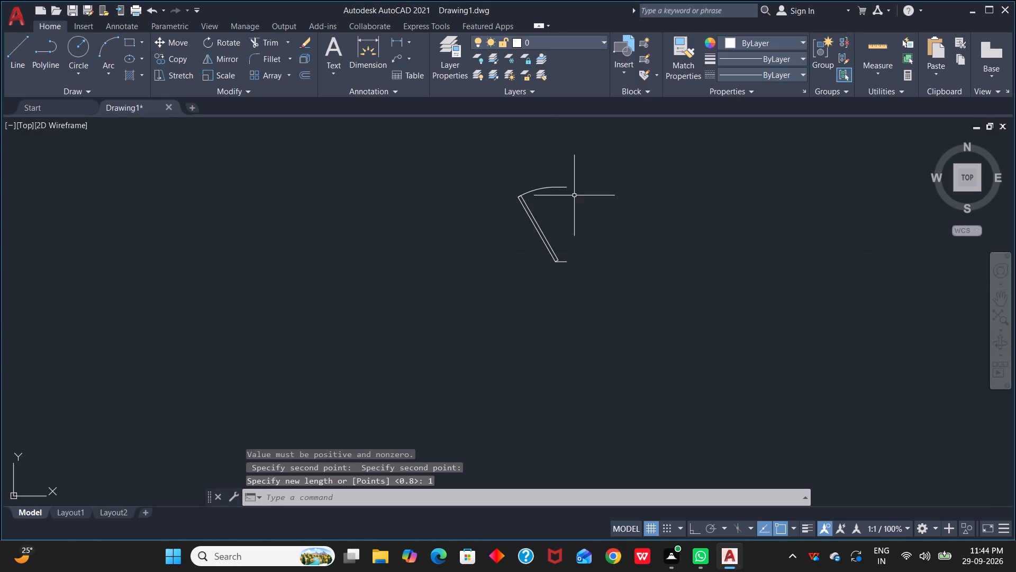
middle_click_drag(573, 193, 757, 237)
scroll(749, 220, "down", 1)
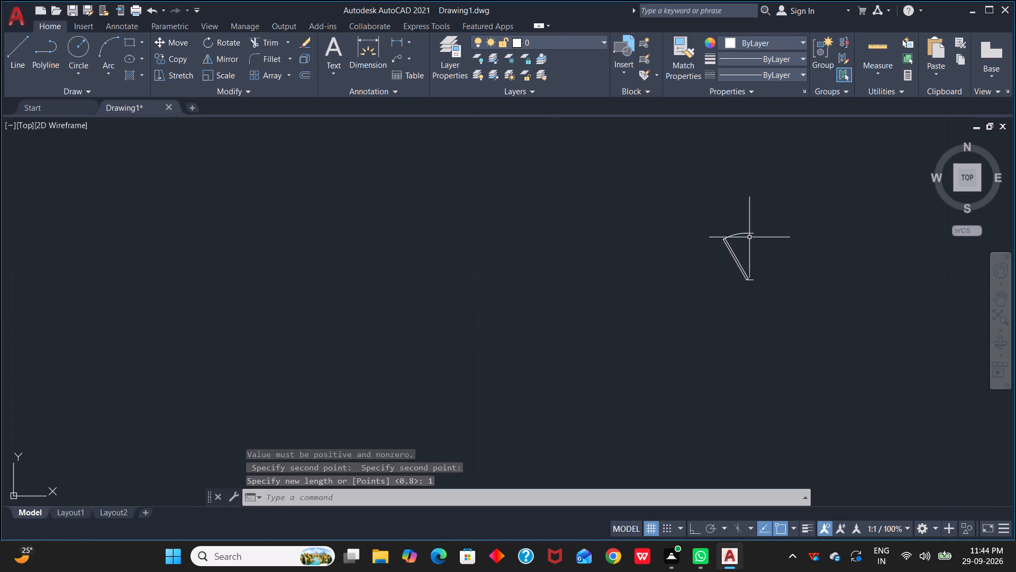
left_click(723, 207)
left_click(767, 296)
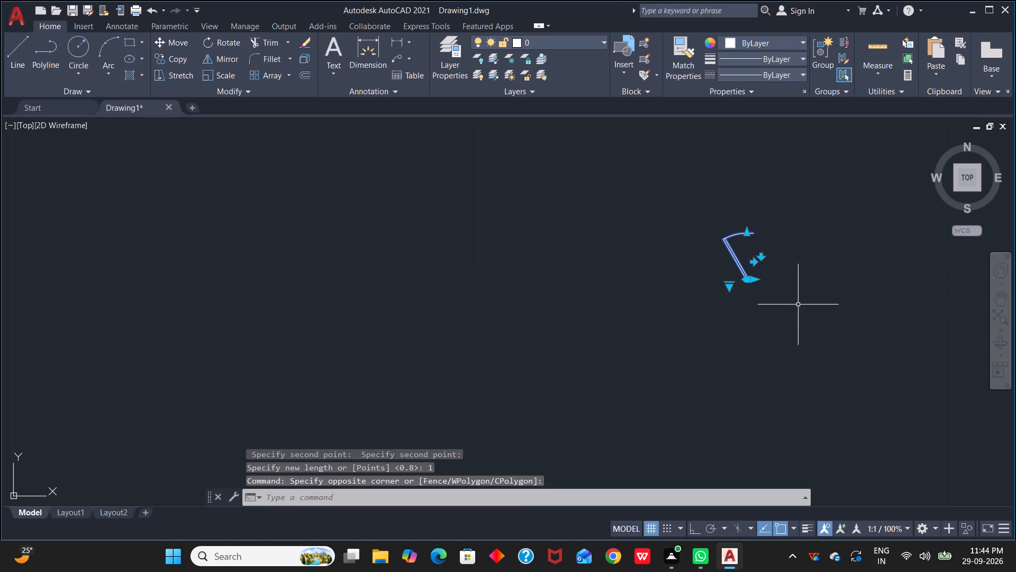
type("CO")
key("space")
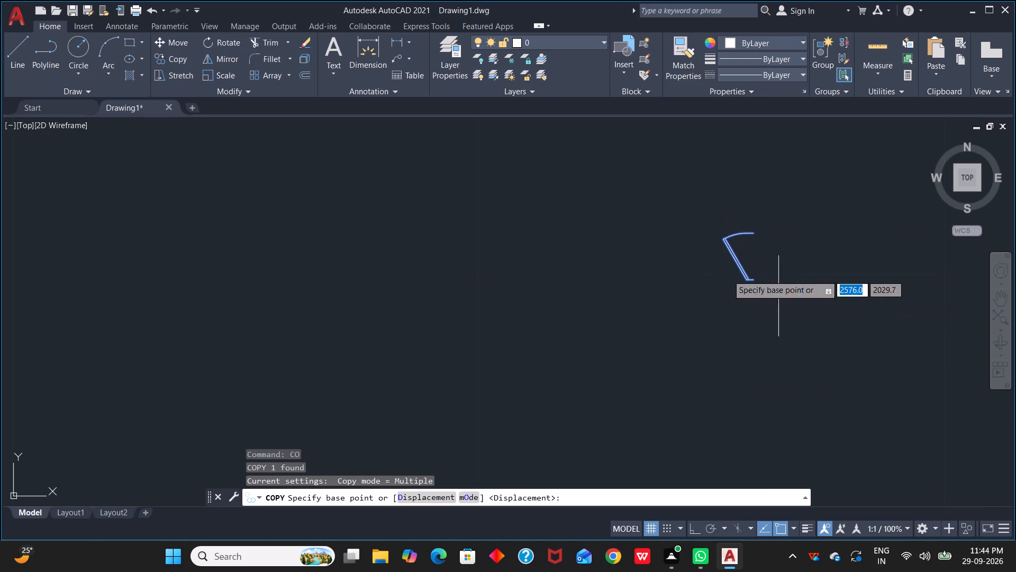
scroll(703, 251, "up", 2)
scroll(834, 328, "up", 1)
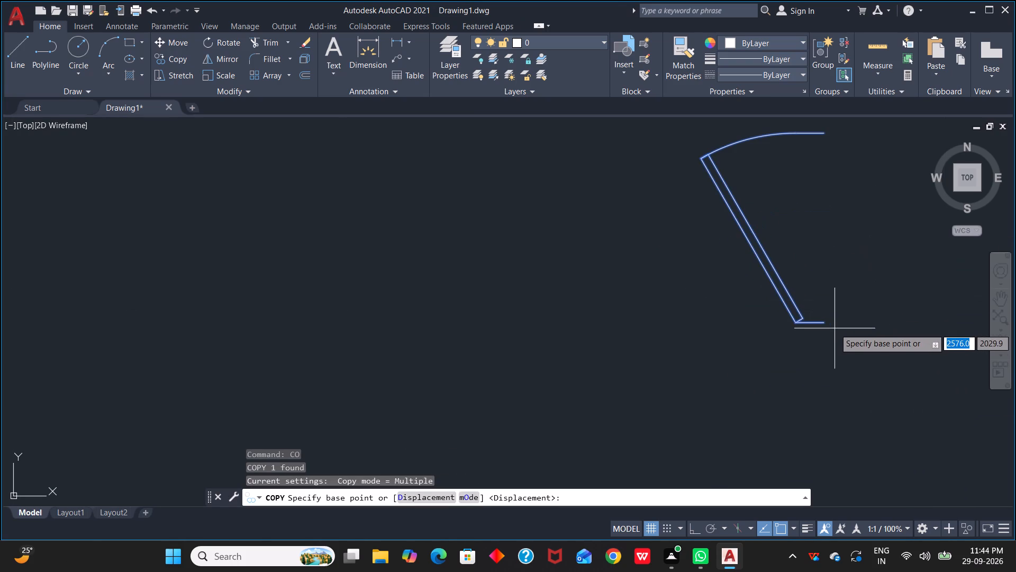
left_click(827, 322)
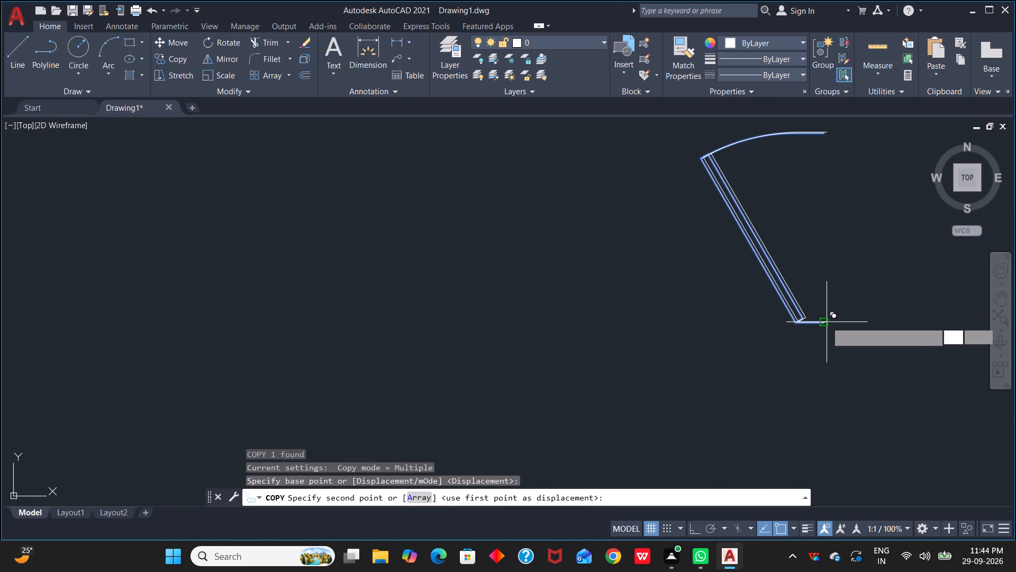
scroll(487, 317, "down", 3)
middle_click_drag(269, 306, 336, 323)
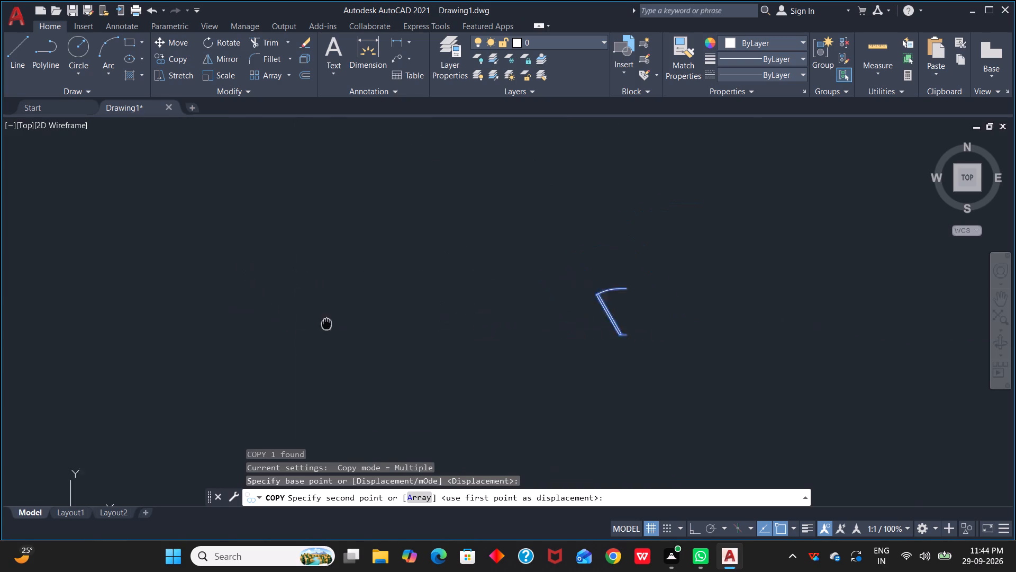
middle_click_drag(336, 323, 647, 377)
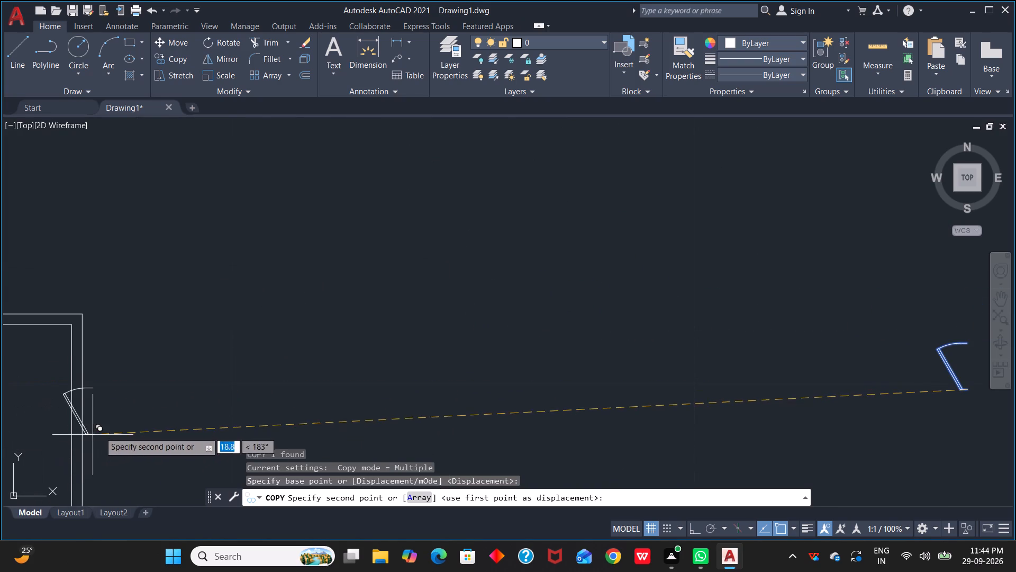
middle_click_drag(81, 441, 961, 284)
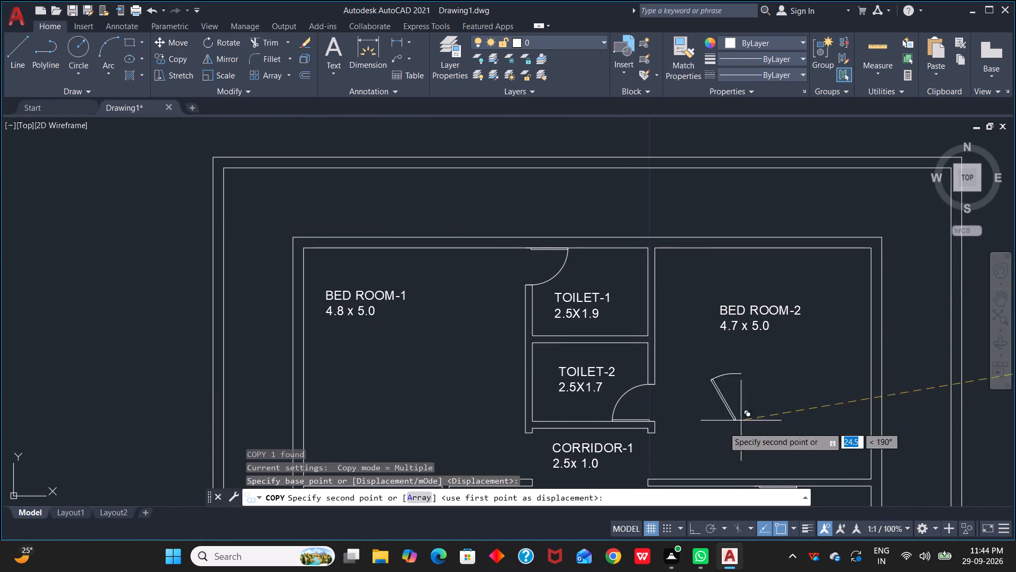
middle_click_drag(656, 491, 655, 454)
scroll(657, 486, "up", 3)
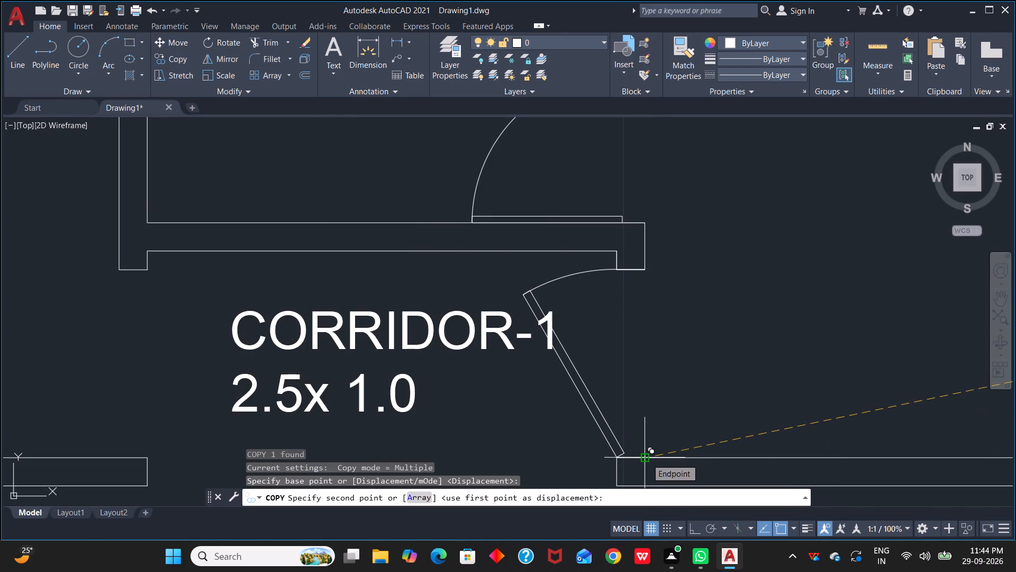
left_click(647, 459)
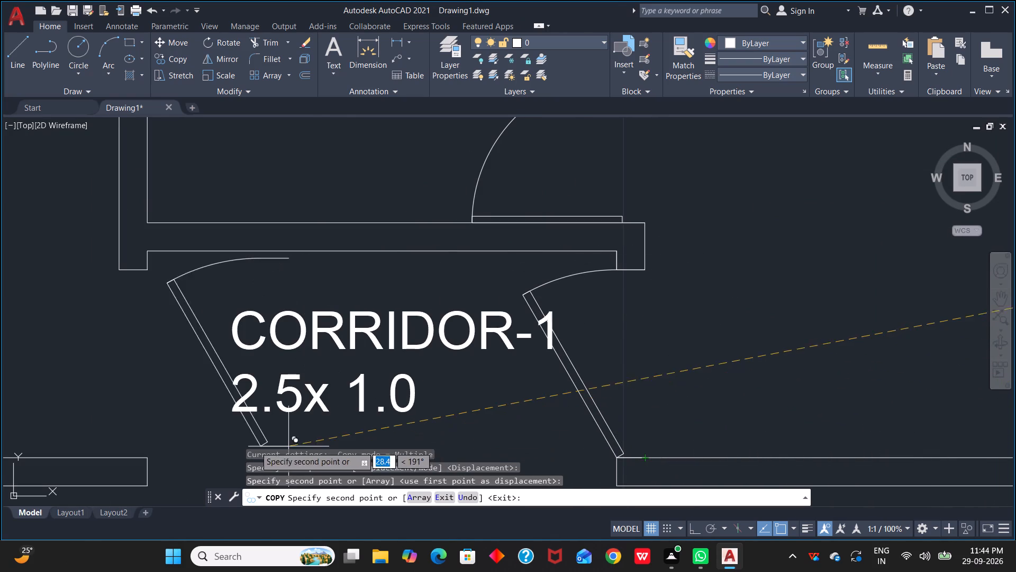
Examine the openings around CORRIDOR-2, the study room and the drawing room for further door positions, and end the copying.
scroll(530, 465, "down", 2)
scroll(573, 468, "down", 2)
middle_click_drag(645, 475, 589, 220)
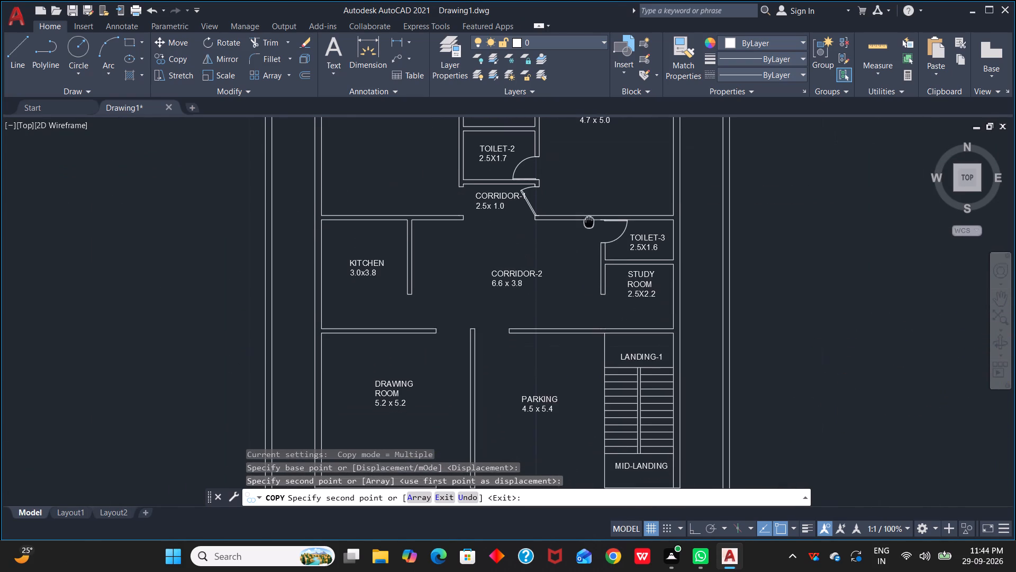
middle_click_drag(589, 220, 588, 210)
scroll(603, 310, "up", 3)
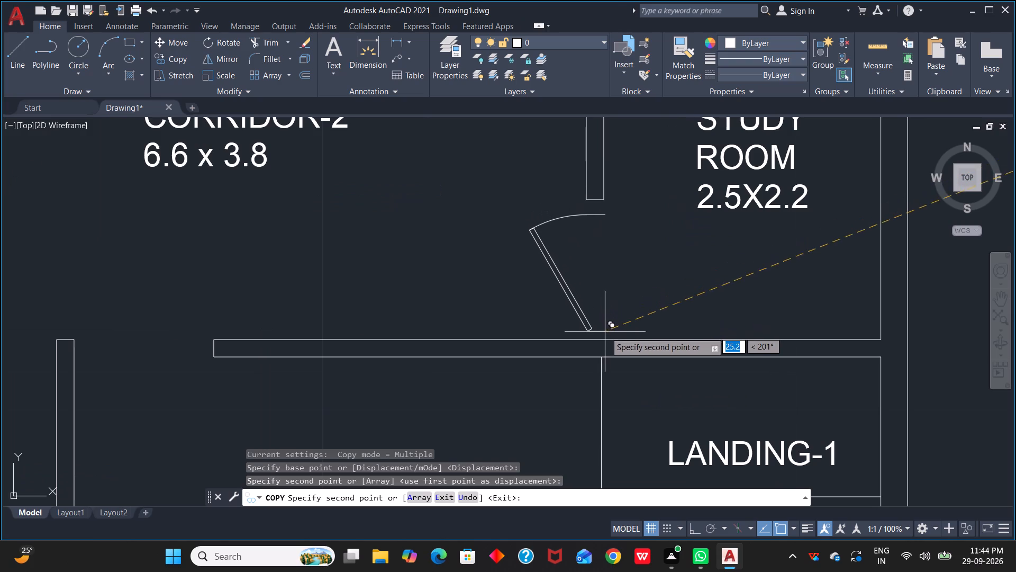
scroll(648, 311, "down", 1)
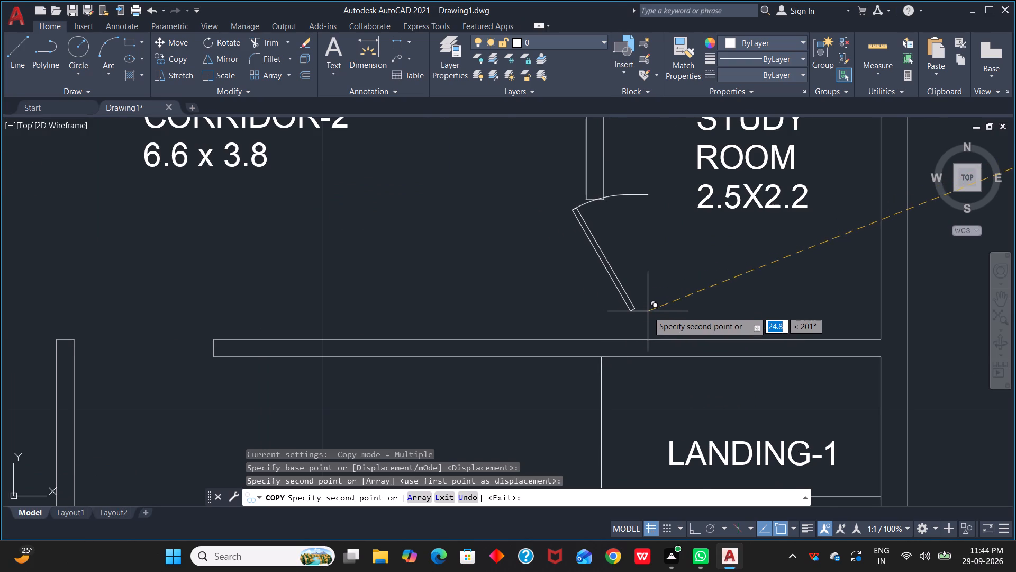
scroll(648, 311, "down", 1)
middle_click_drag(394, 311, 467, 312)
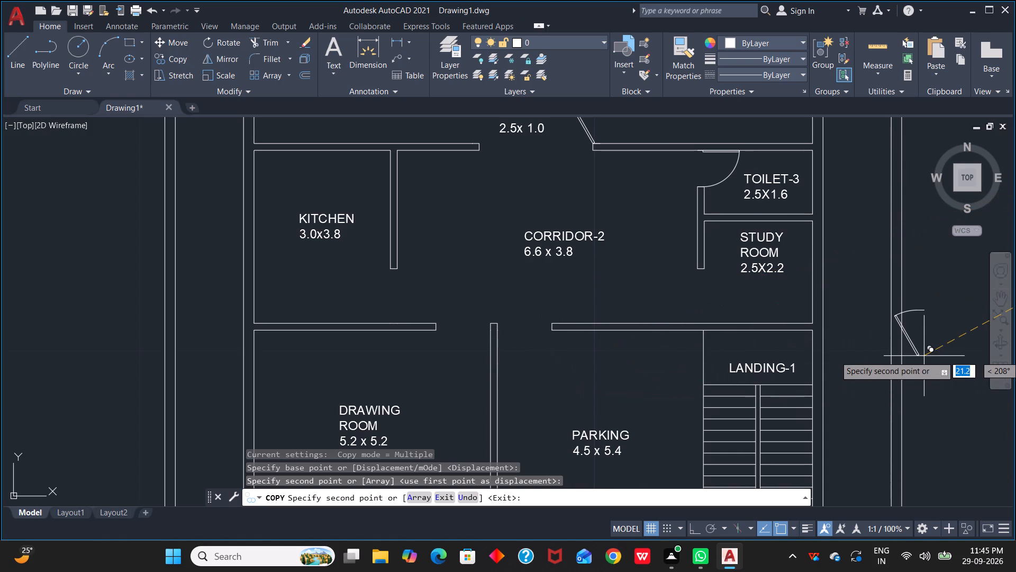
scroll(940, 359, "down", 2)
middle_click_drag(940, 359, 469, 358)
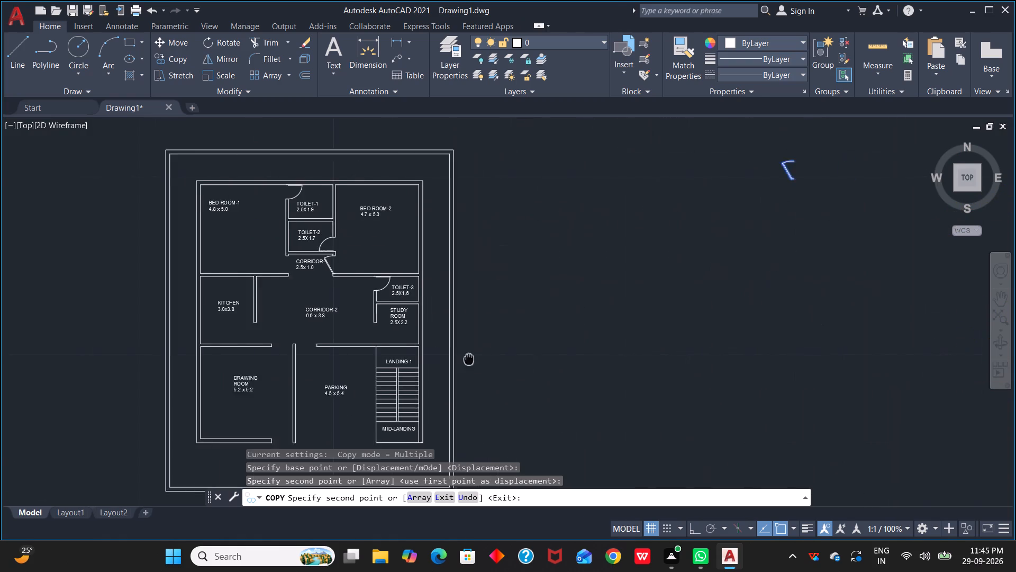
middle_click_drag(469, 358, 436, 363)
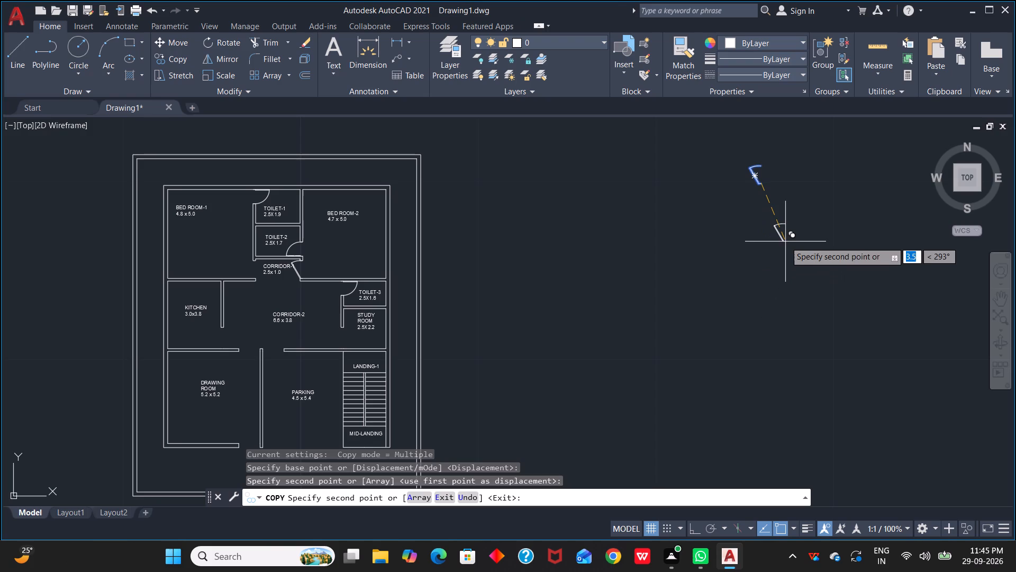
key("Escape")
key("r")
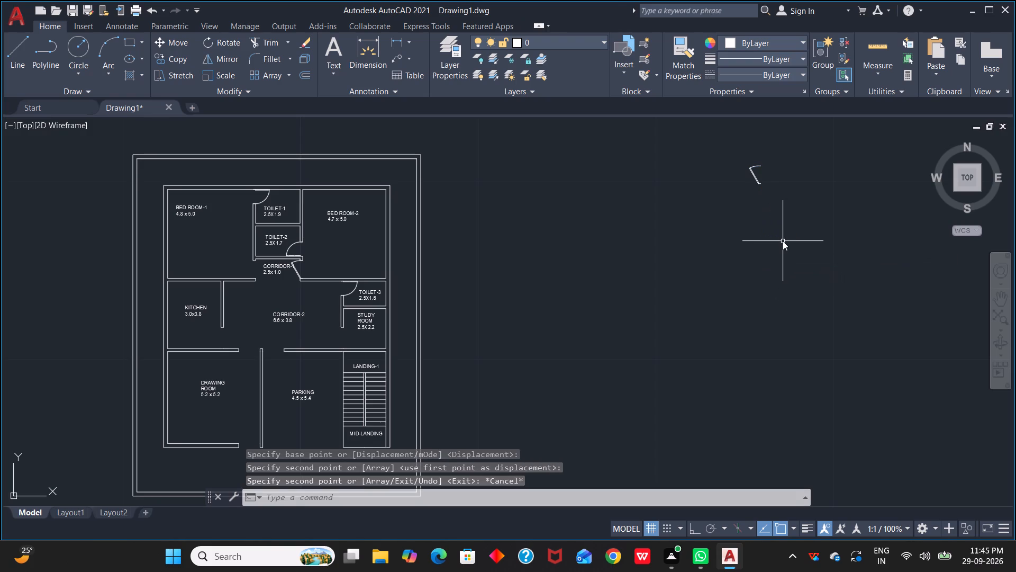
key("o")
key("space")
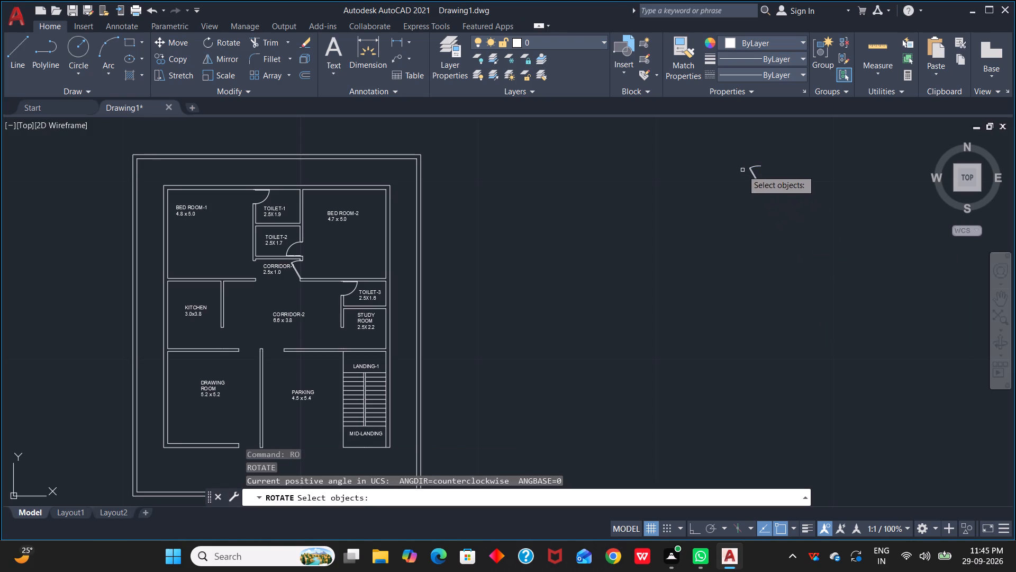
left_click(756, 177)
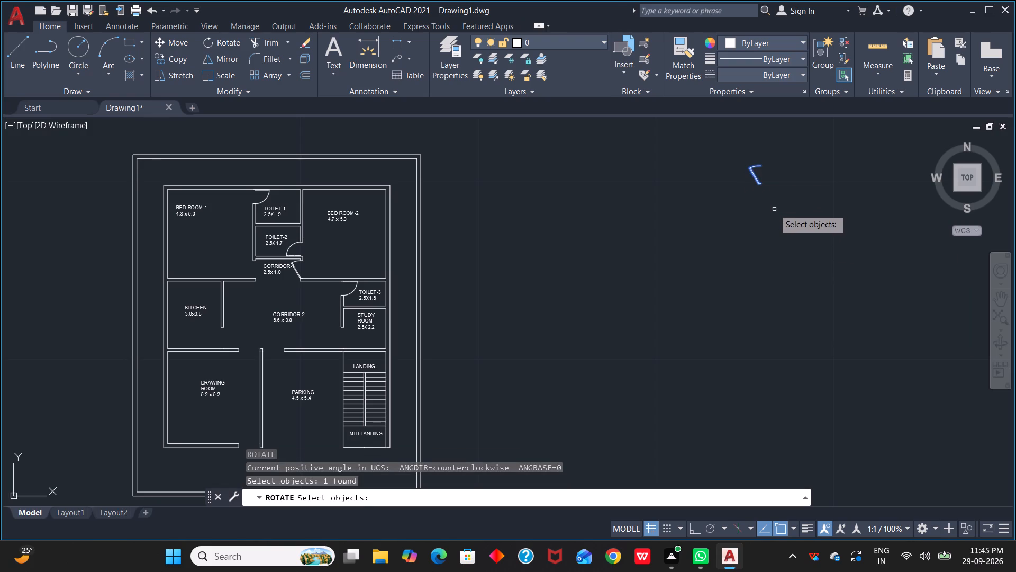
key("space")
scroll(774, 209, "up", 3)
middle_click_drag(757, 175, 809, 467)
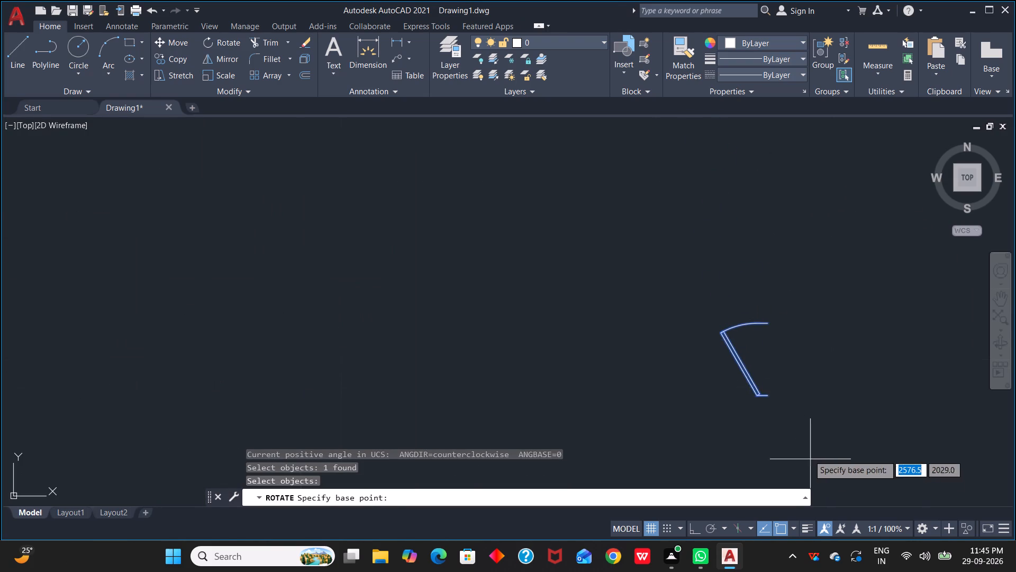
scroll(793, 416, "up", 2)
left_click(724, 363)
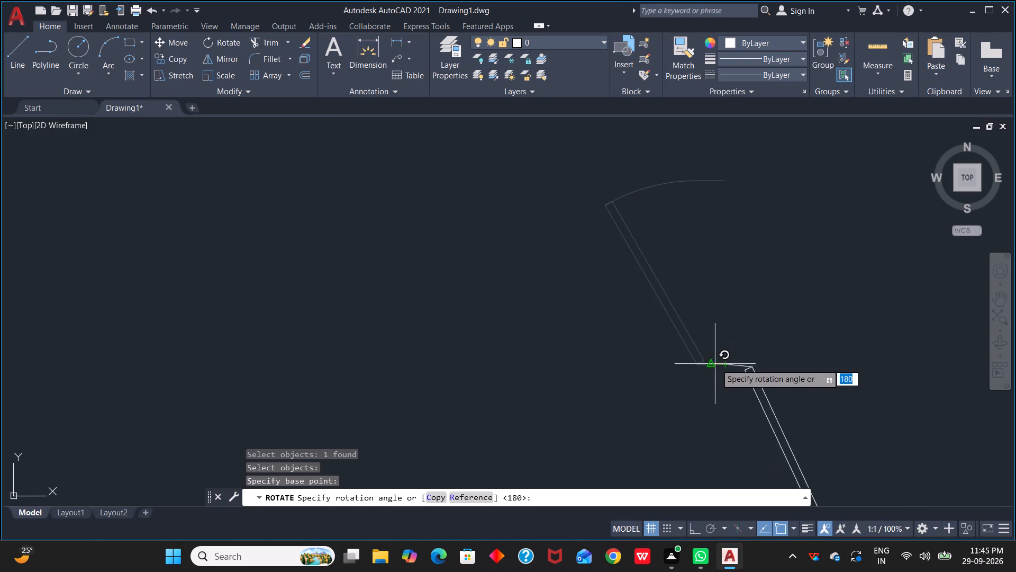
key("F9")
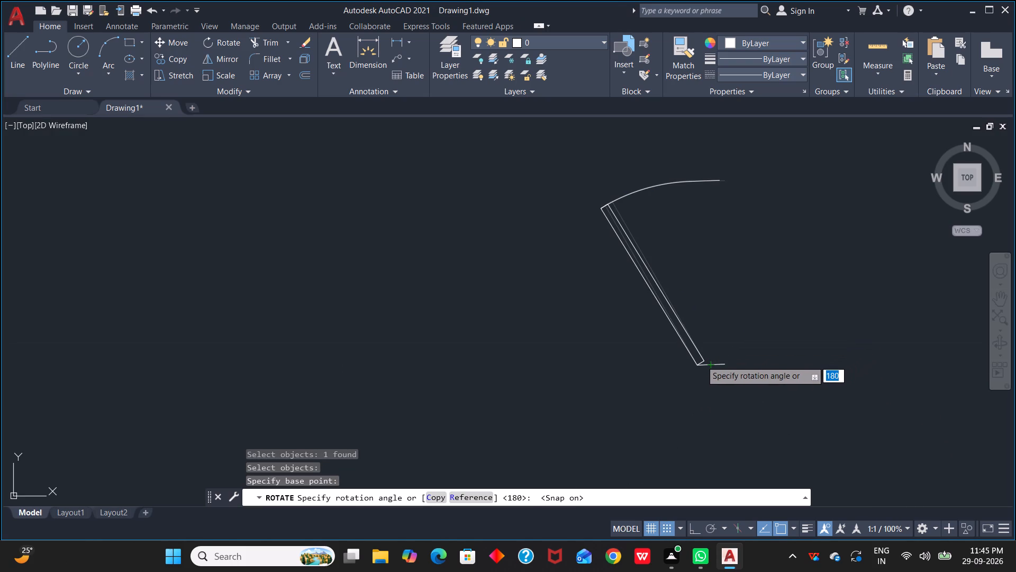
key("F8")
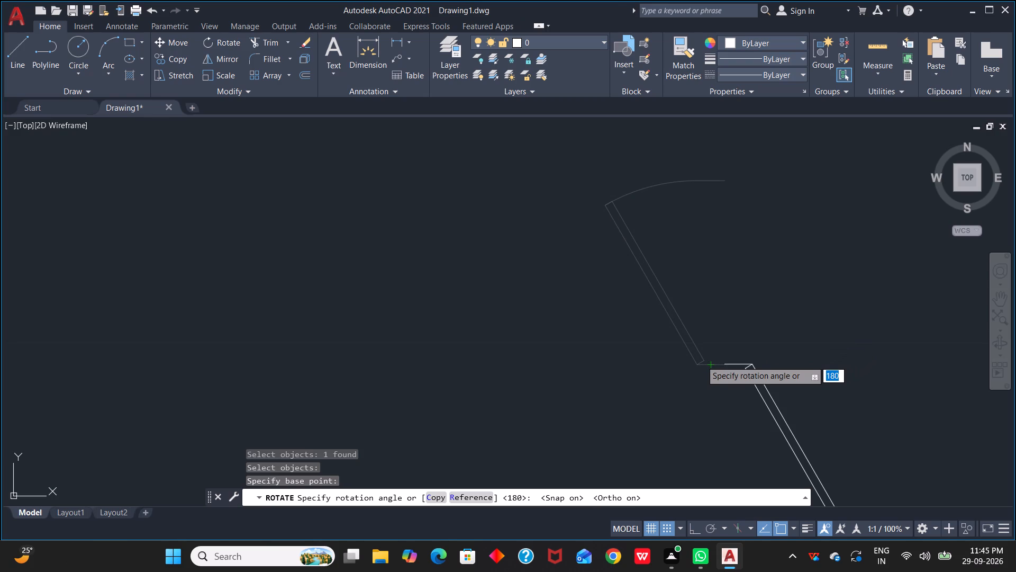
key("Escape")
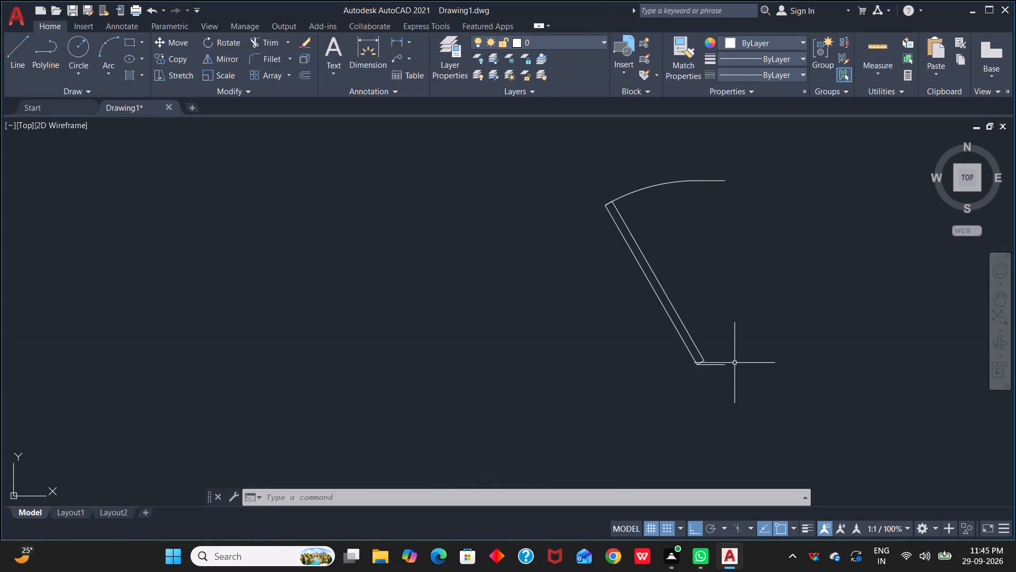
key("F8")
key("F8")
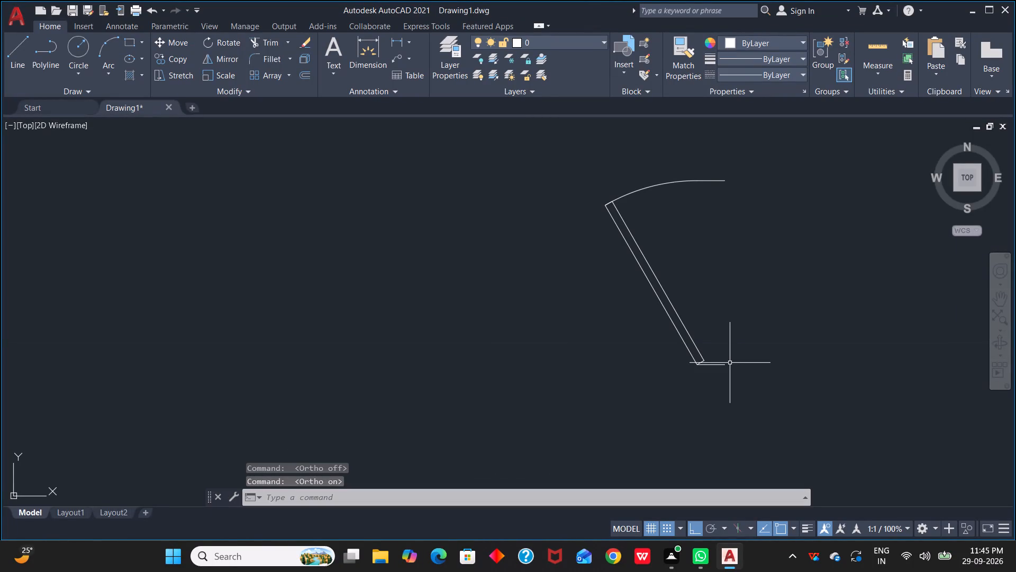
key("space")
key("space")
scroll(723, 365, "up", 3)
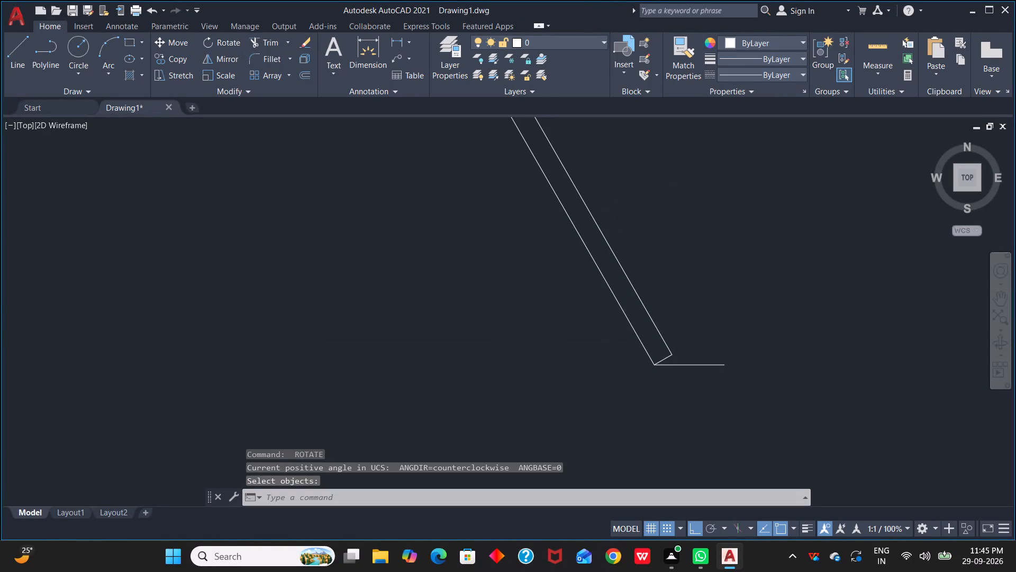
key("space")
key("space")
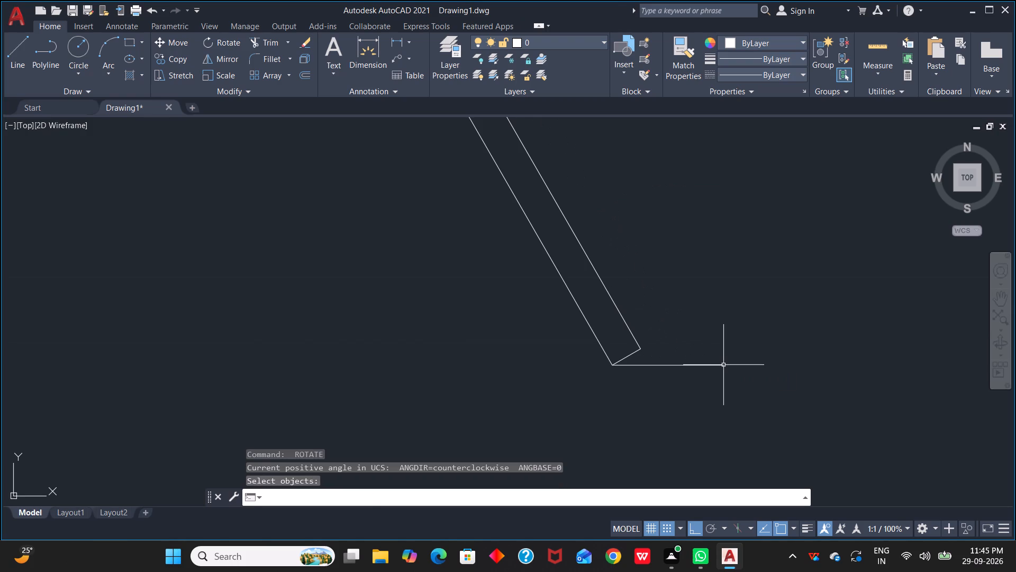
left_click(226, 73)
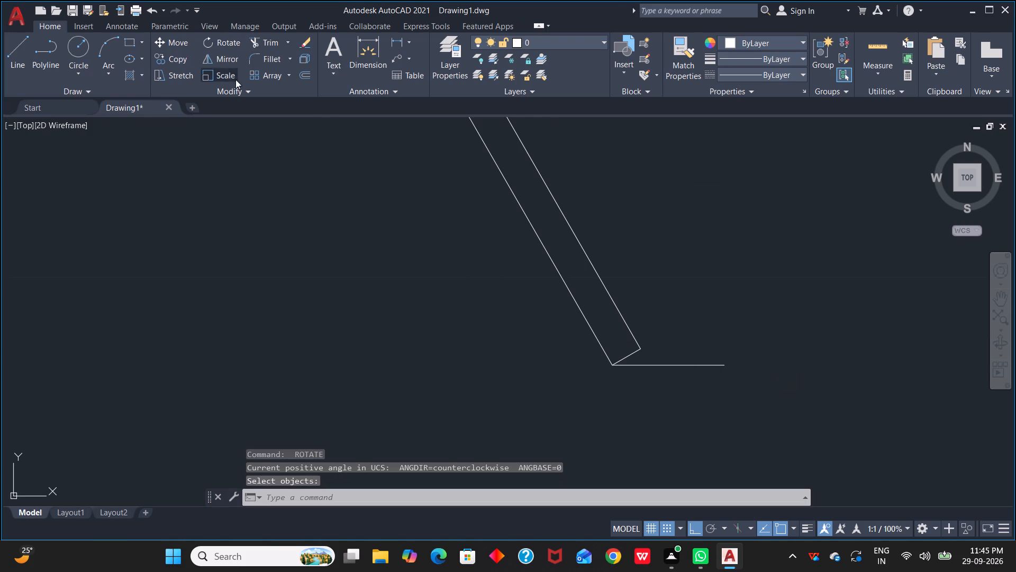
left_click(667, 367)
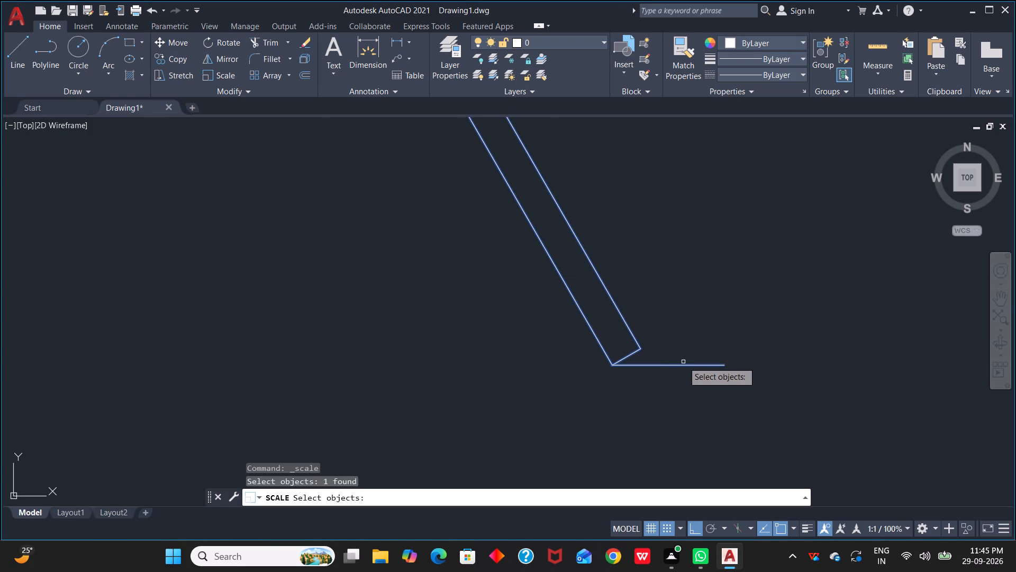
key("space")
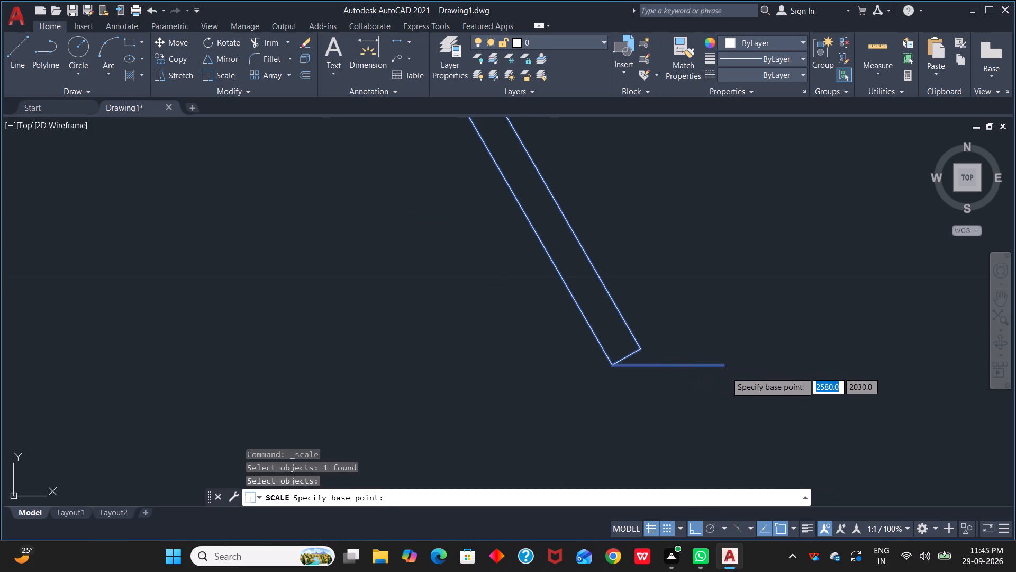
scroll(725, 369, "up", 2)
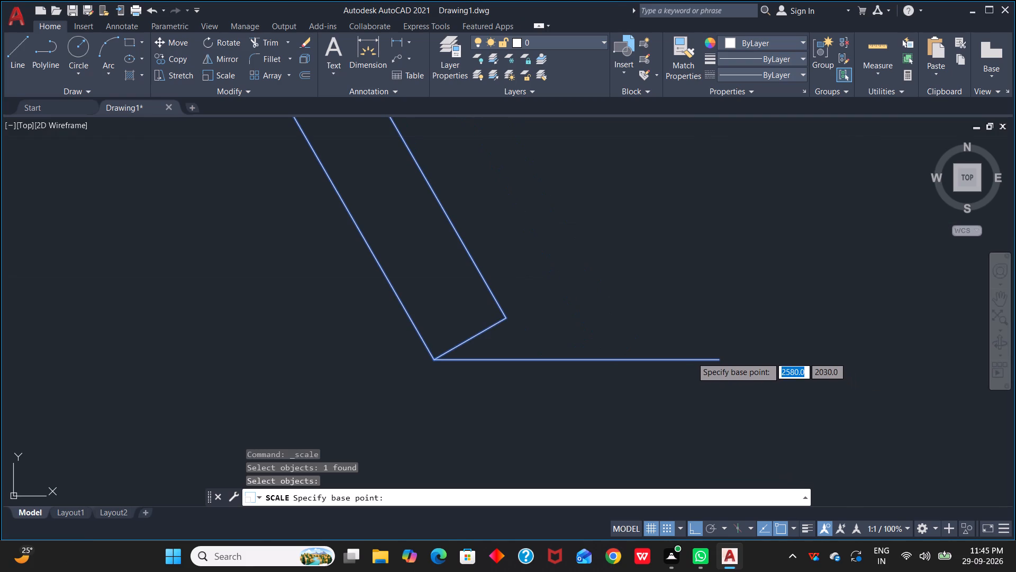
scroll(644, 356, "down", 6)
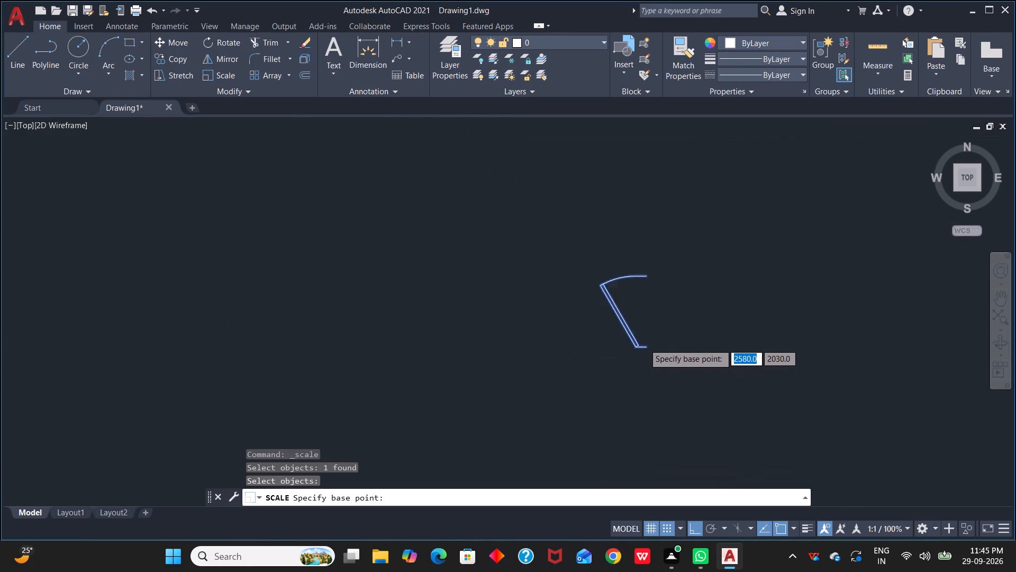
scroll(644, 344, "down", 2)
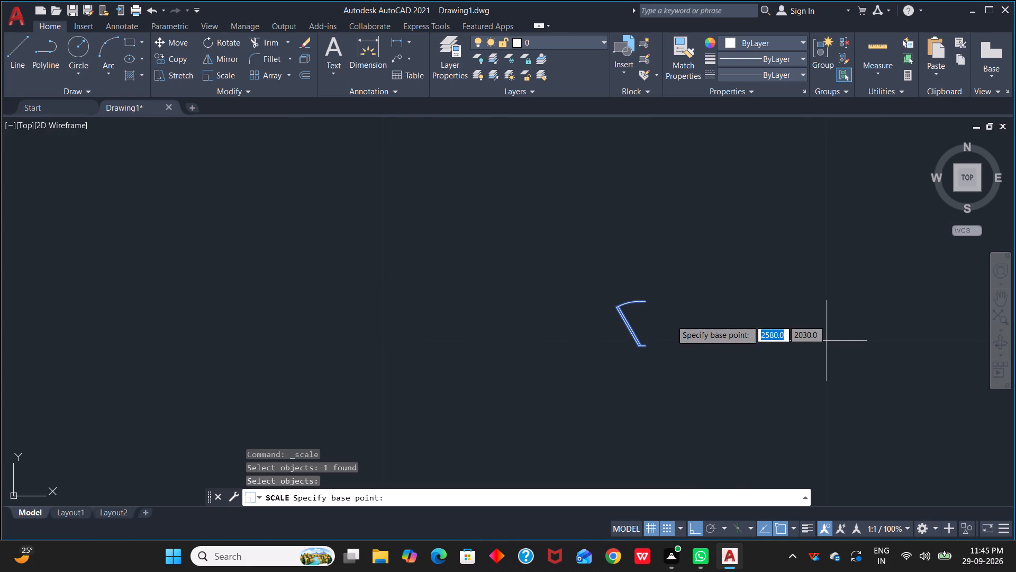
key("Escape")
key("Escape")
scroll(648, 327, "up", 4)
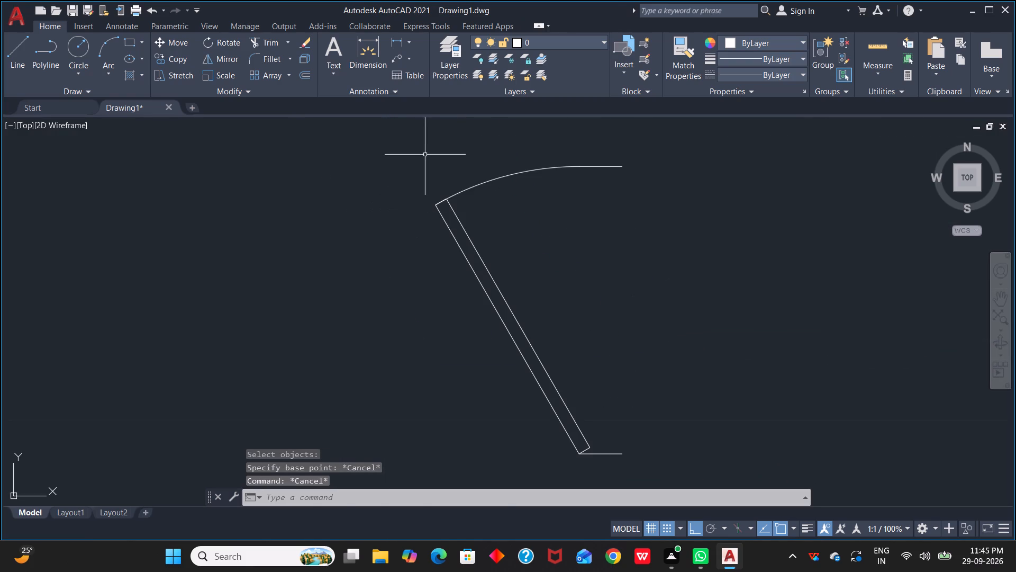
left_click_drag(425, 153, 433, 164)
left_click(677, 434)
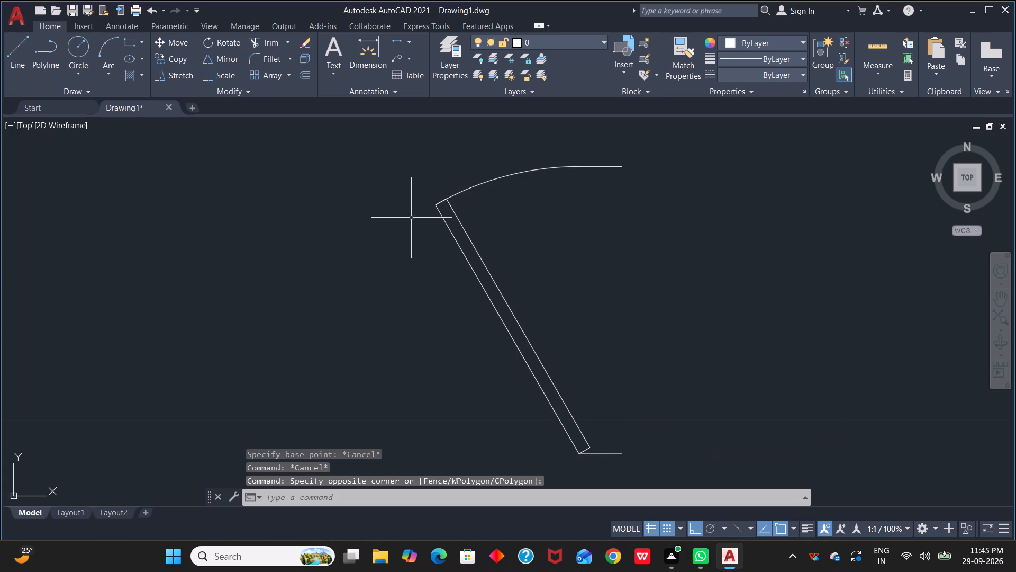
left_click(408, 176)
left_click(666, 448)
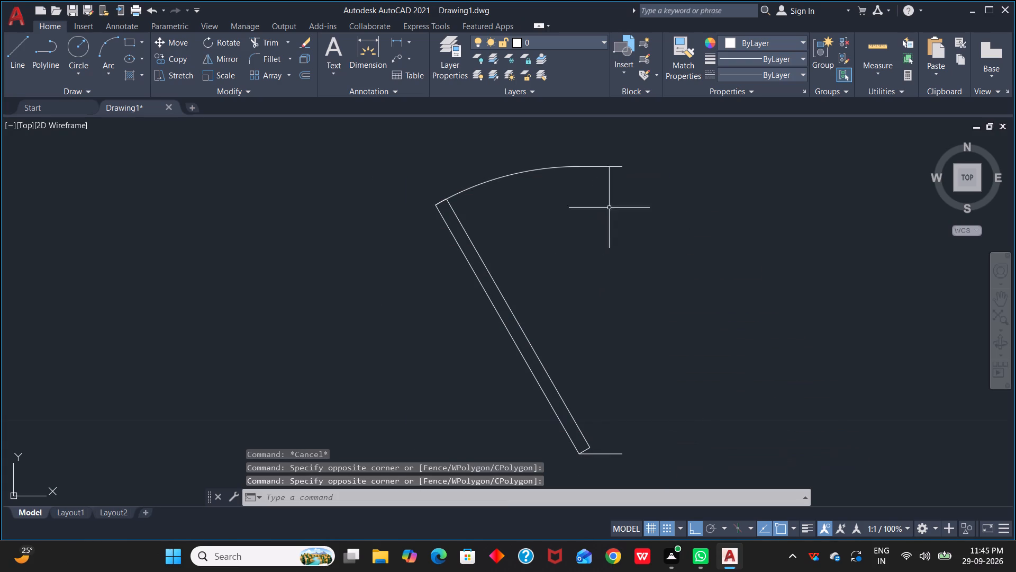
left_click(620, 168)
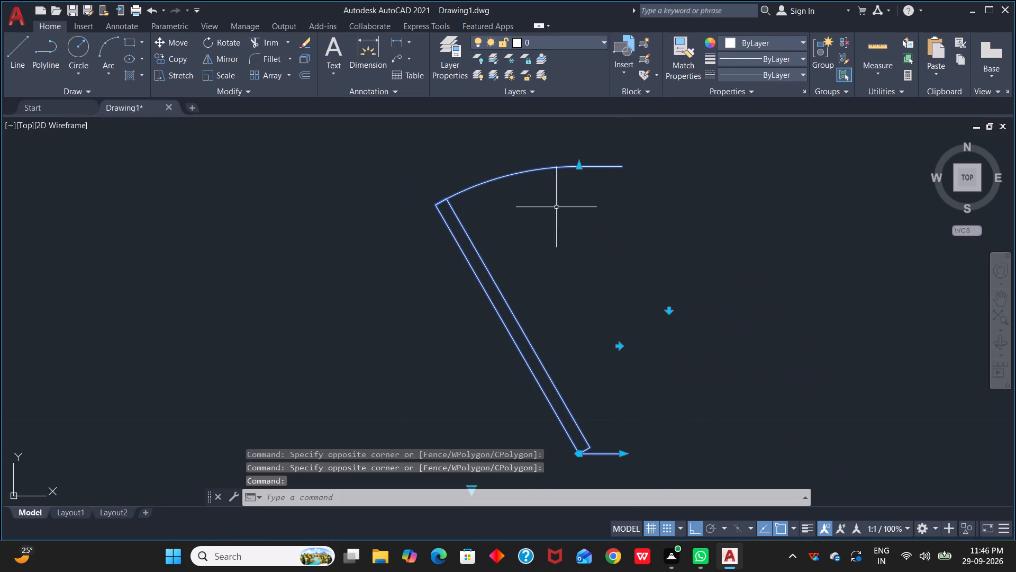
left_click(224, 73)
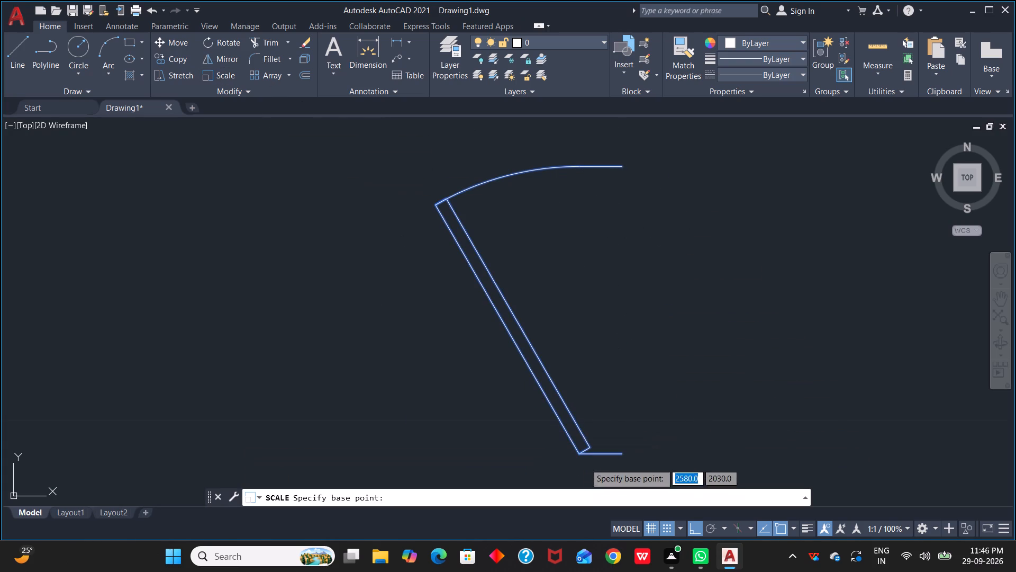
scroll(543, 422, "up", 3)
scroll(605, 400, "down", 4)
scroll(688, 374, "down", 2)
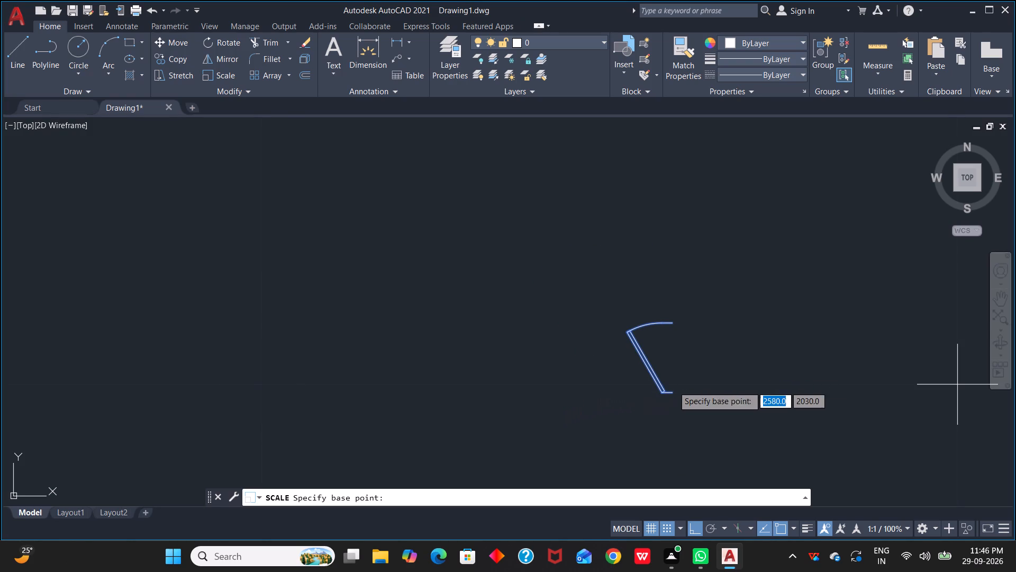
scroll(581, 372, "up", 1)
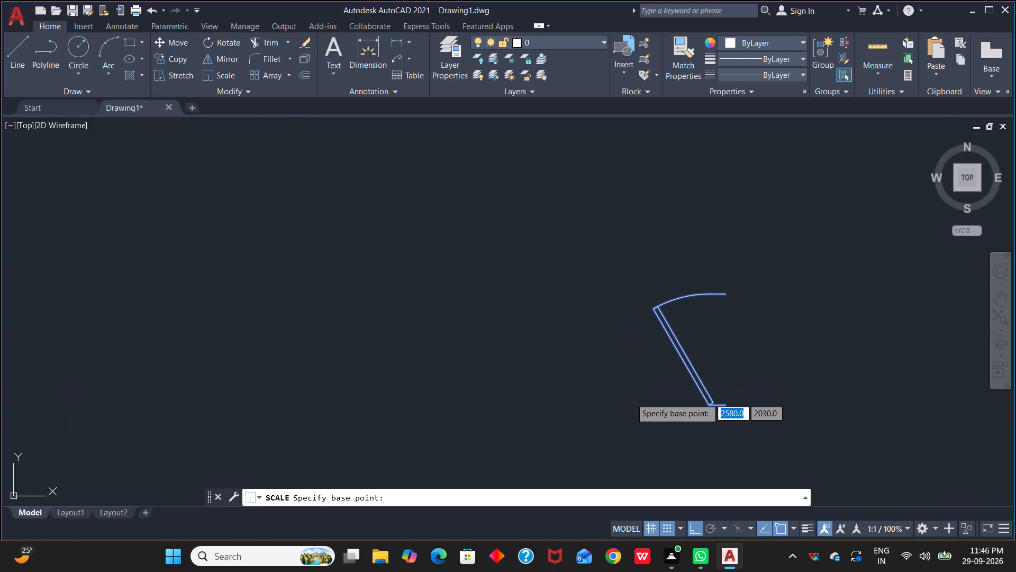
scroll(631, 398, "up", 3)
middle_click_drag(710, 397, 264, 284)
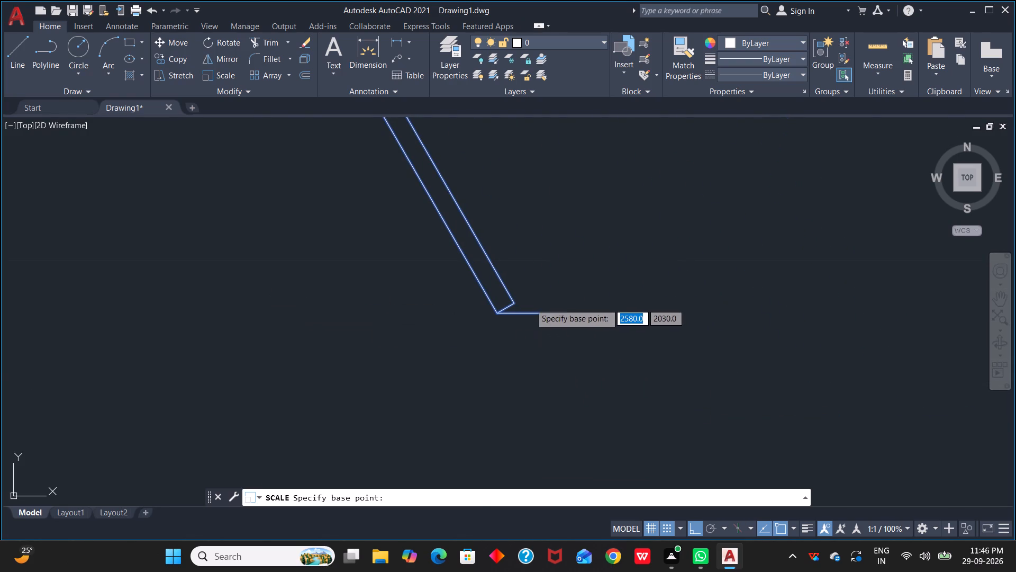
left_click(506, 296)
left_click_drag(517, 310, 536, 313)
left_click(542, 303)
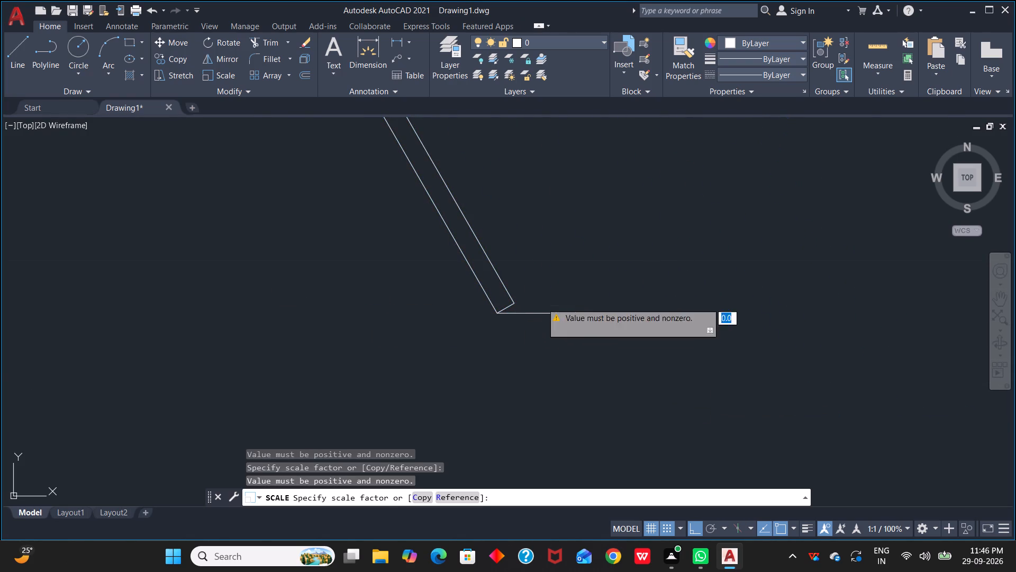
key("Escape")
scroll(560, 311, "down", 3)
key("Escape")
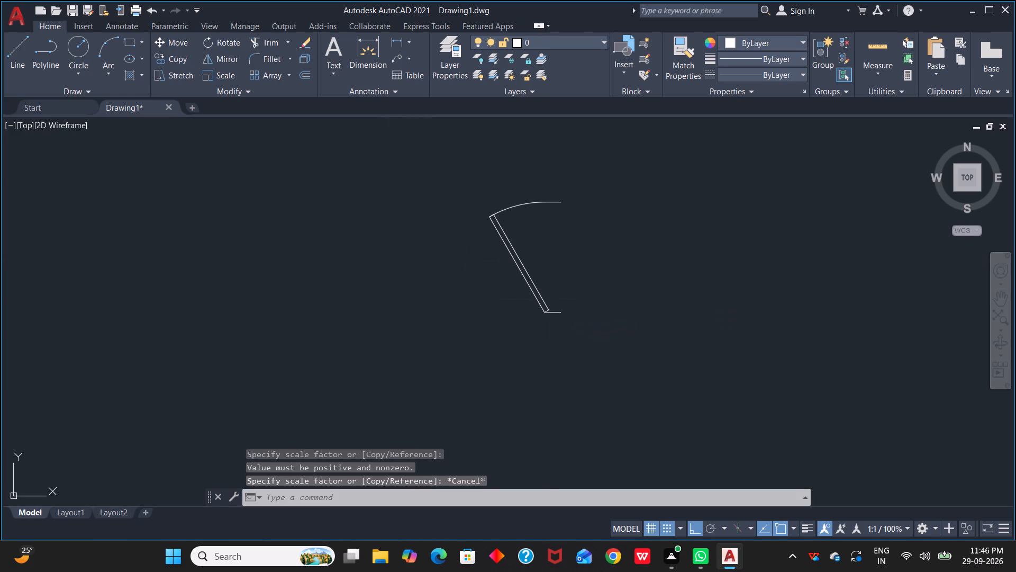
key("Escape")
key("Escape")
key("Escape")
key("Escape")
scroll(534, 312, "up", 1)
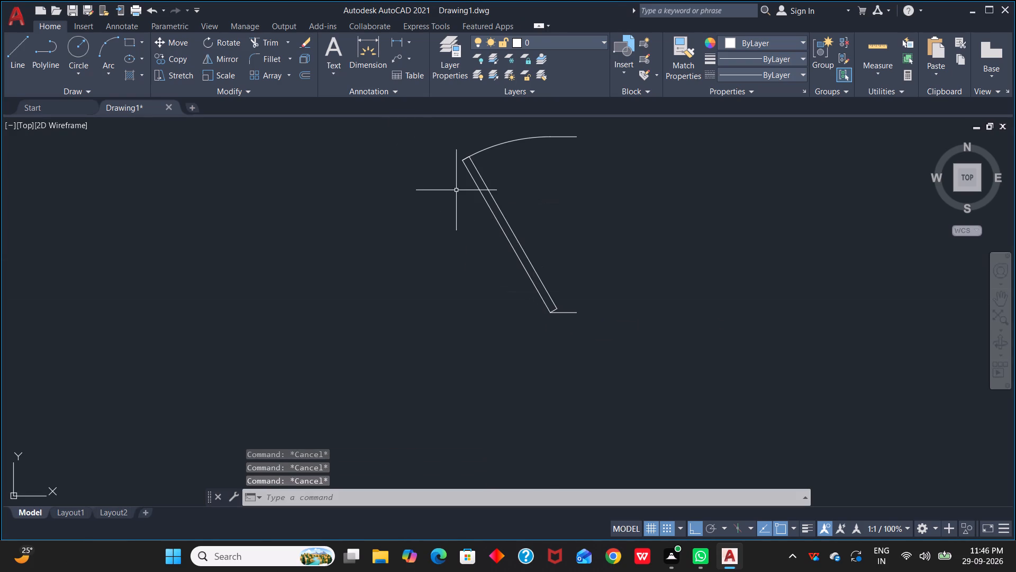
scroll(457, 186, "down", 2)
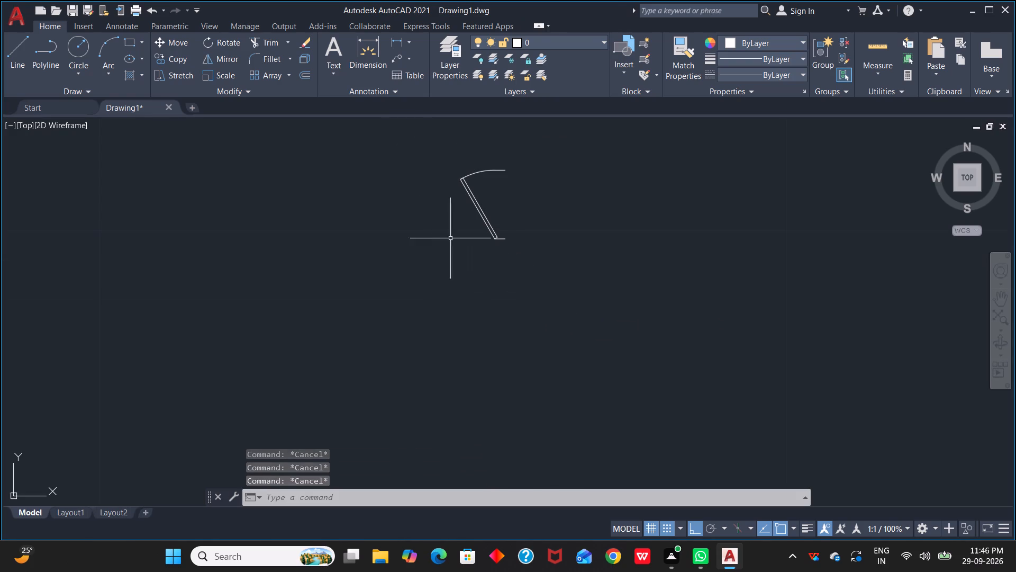
Rotate the spare door outside the plan 180° about its hinge-side line's free end, with grid snap turned off.
left_click(234, 40)
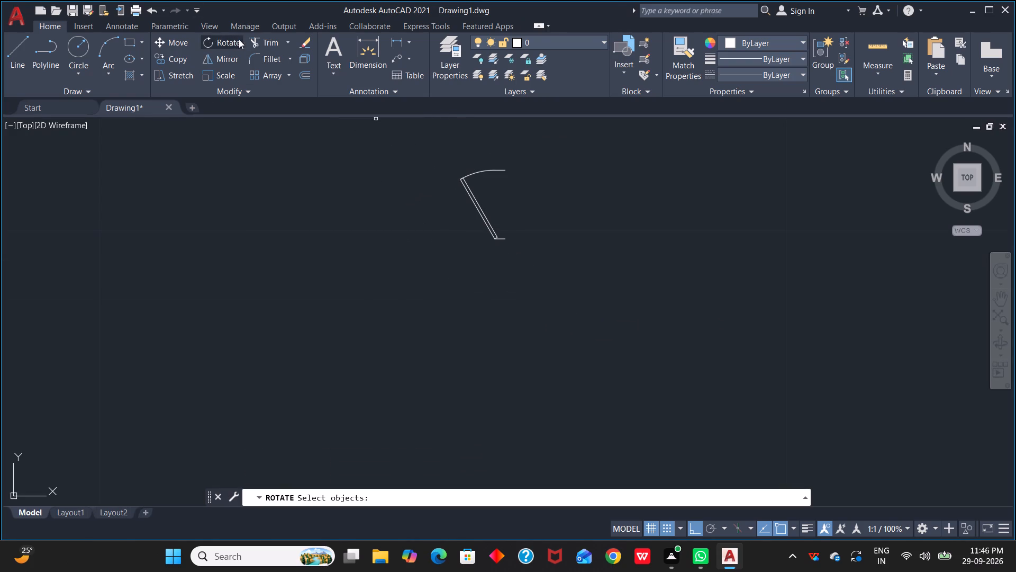
type("RO")
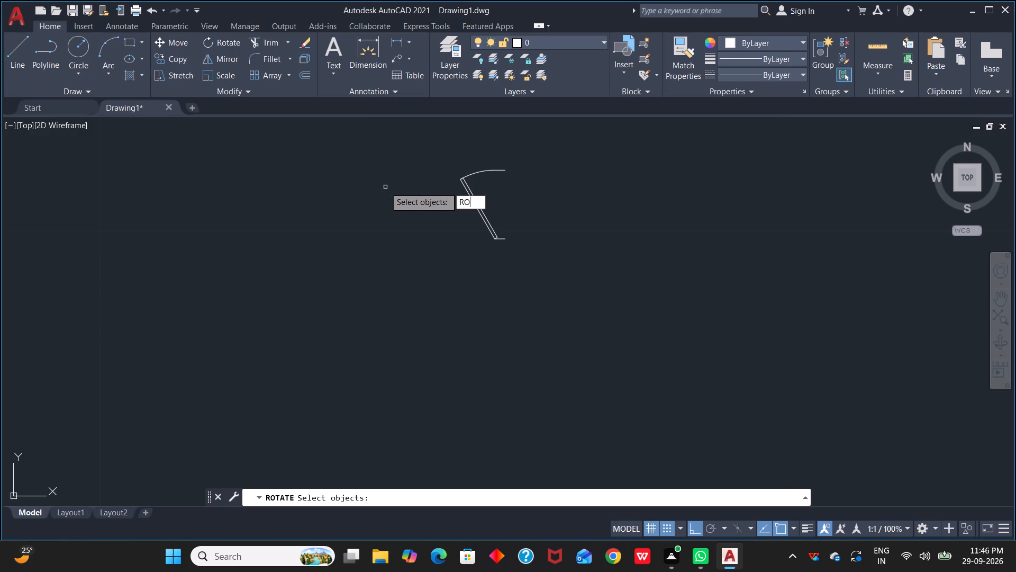
key("space")
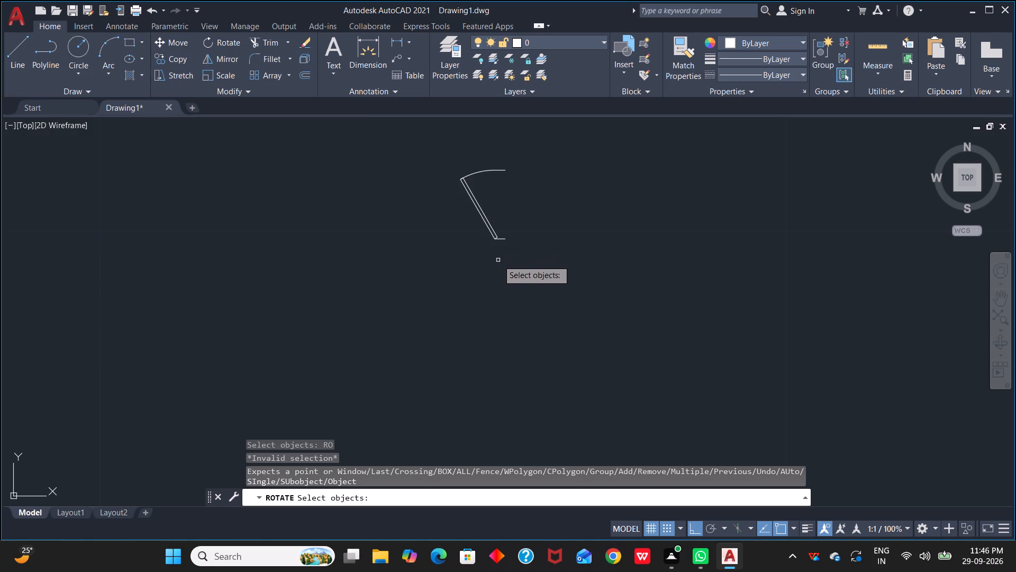
left_click(503, 238)
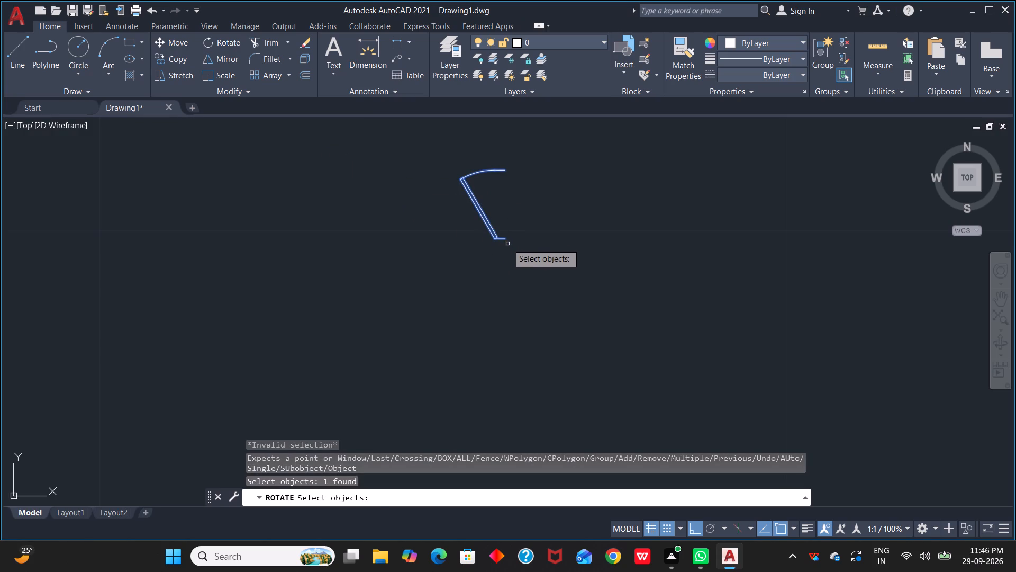
key("space")
scroll(478, 234, "up", 2)
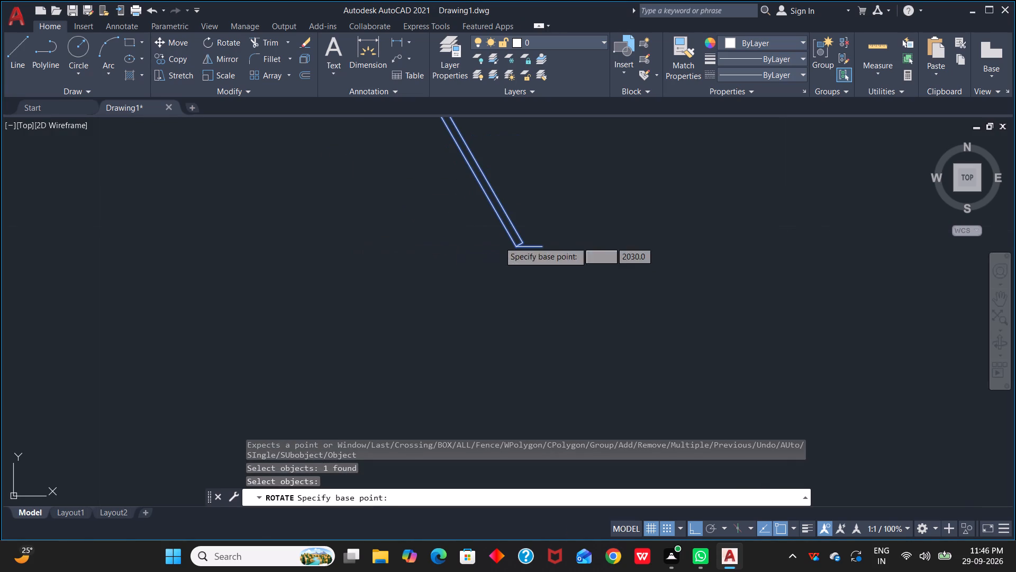
scroll(523, 238, "down", 3)
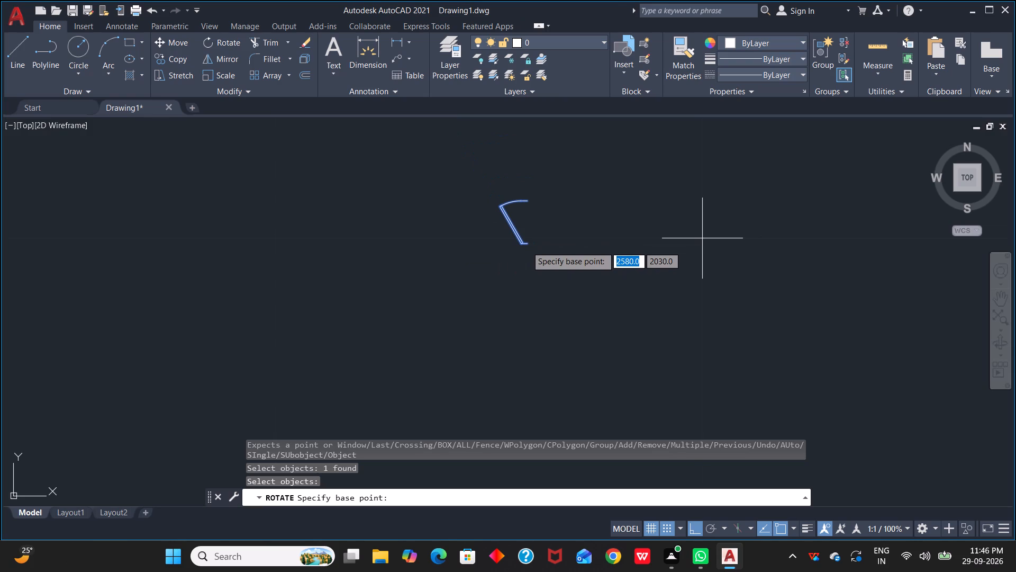
key("F9")
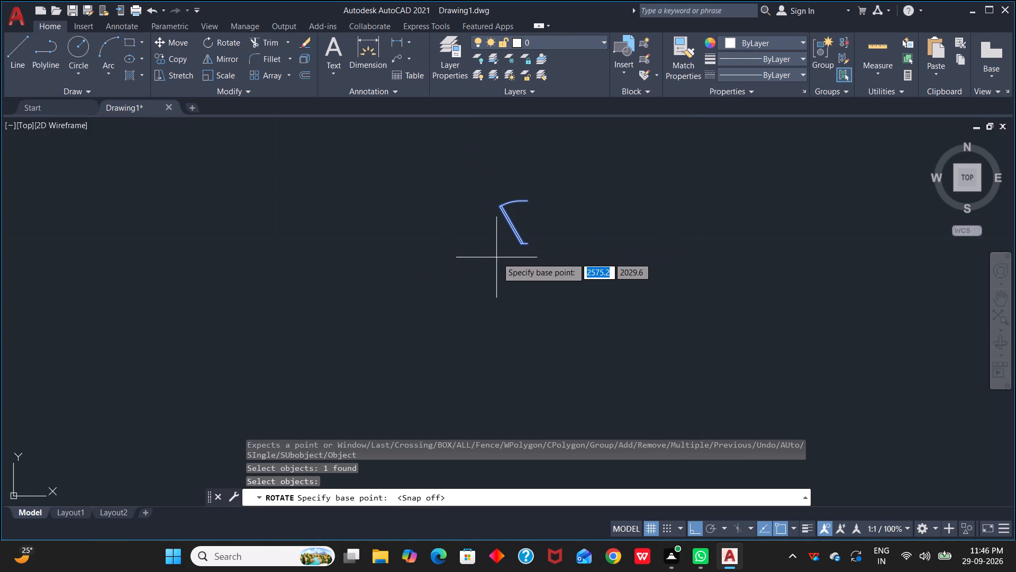
scroll(523, 248, "up", 3)
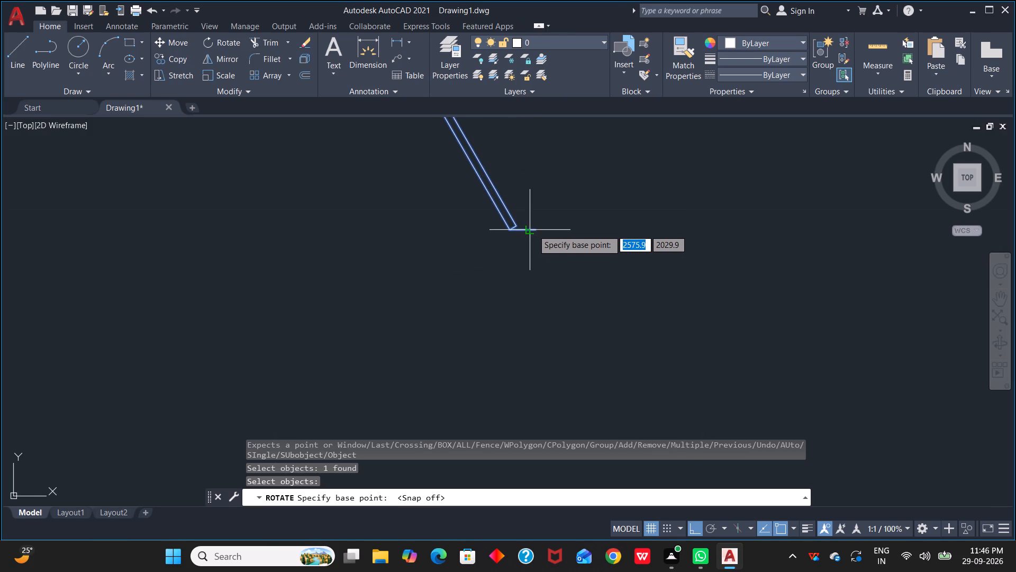
scroll(533, 230, "up", 4)
left_click(551, 230)
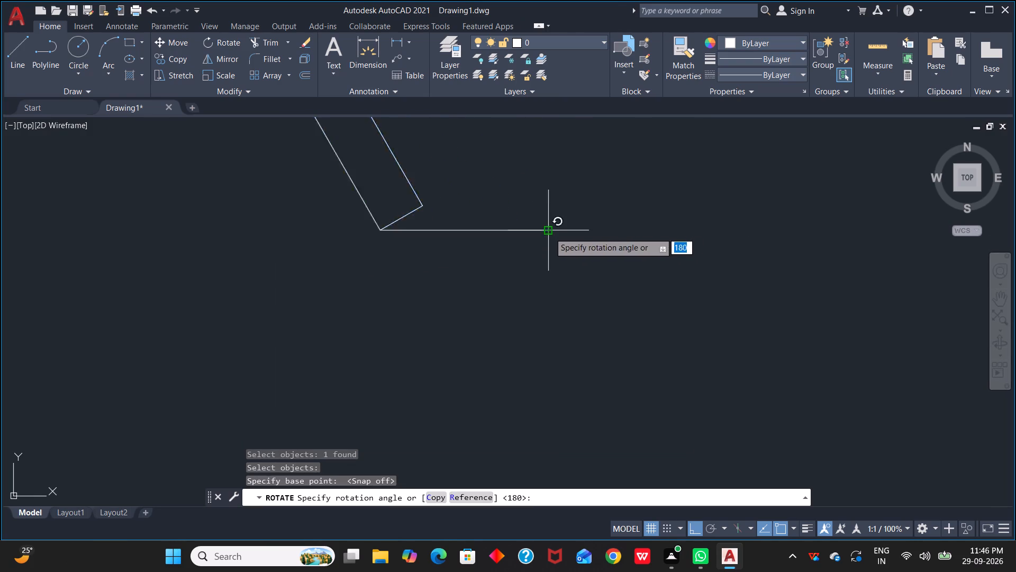
left_click(398, 253)
scroll(547, 267, "down", 3)
scroll(629, 289, "down", 3)
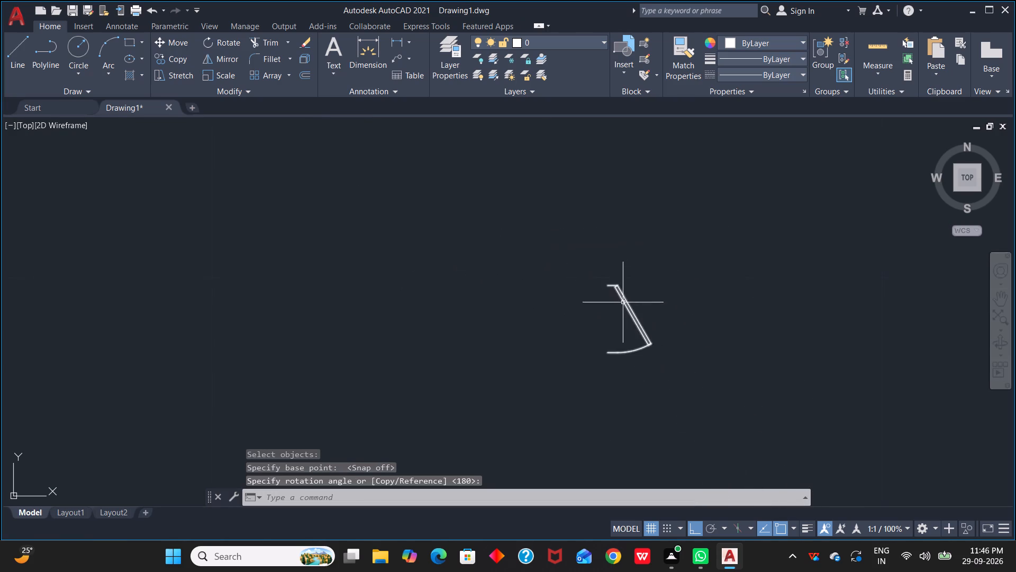
Copy the spare door from its hinge-side line's free end to the upper bedroom-side wall corner of CORRIDOR-1's opening above the kitchen, with ortho off.
scroll(613, 283, "up", 4)
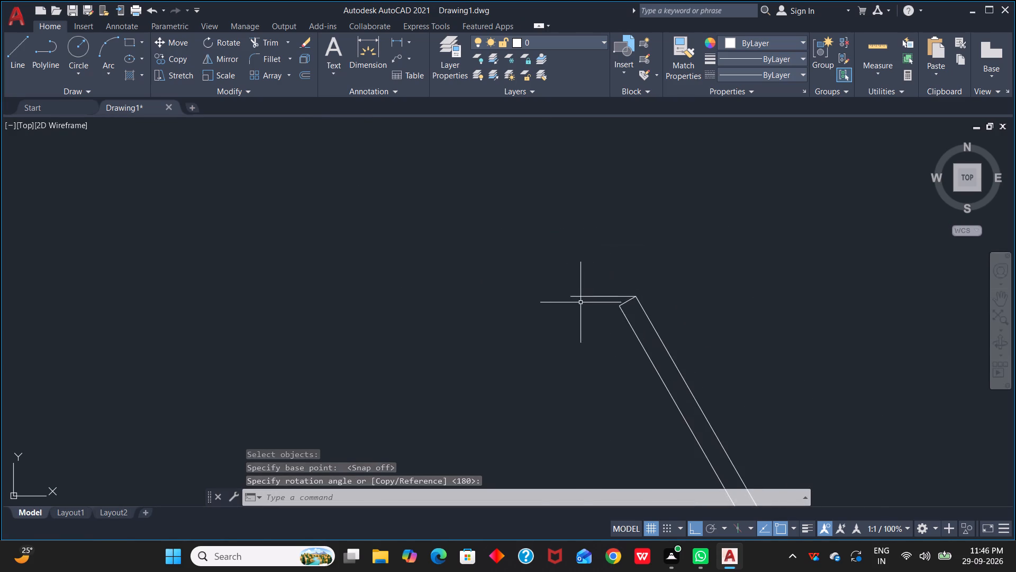
scroll(580, 296, "up", 2)
key("c")
type("O")
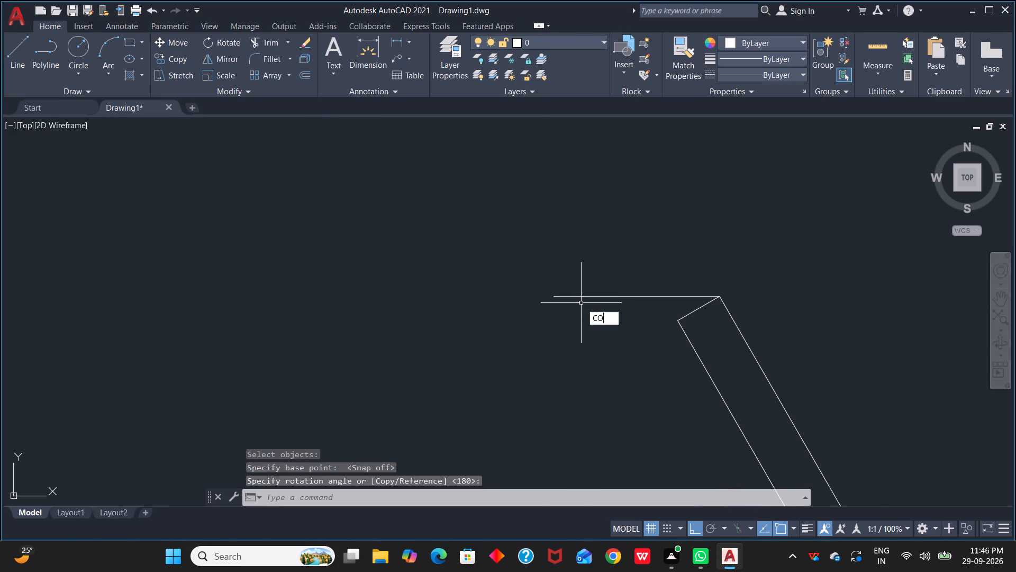
key("space")
left_click(559, 296)
key("space")
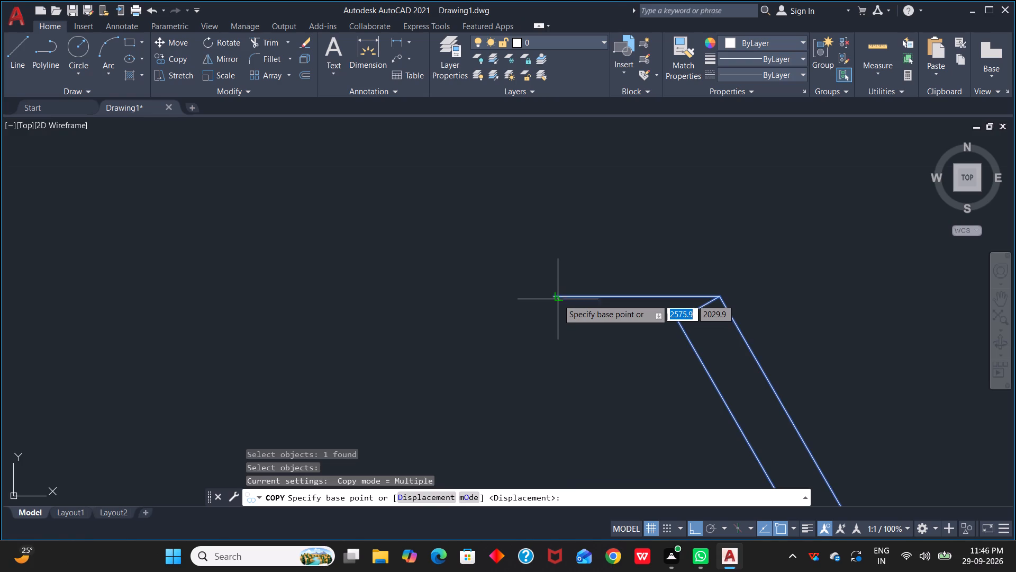
scroll(558, 297, "up", 3)
left_click(538, 297)
scroll(298, 261, "down", 3)
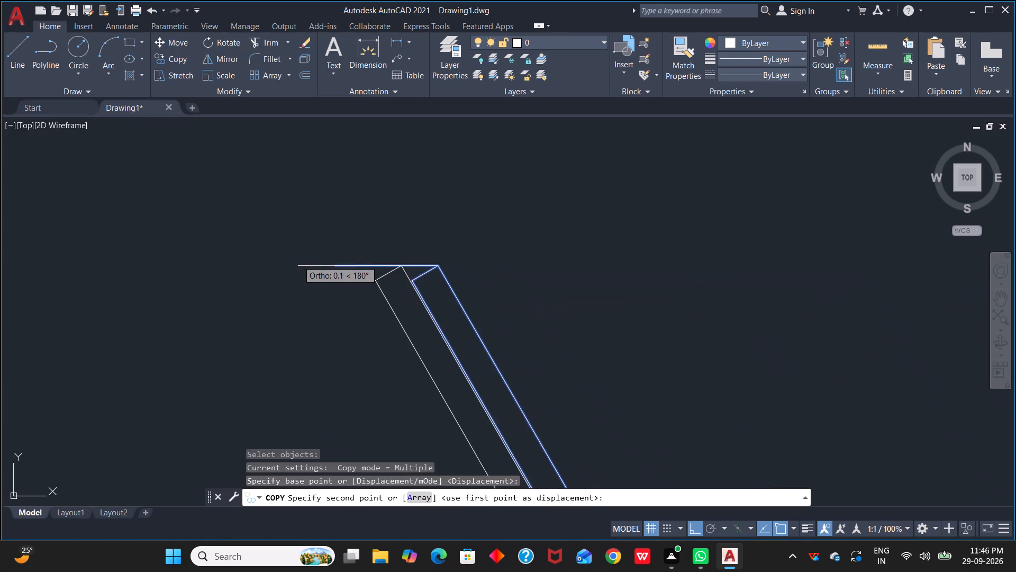
scroll(298, 261, "down", 4)
middle_click_drag(195, 265, 864, 238)
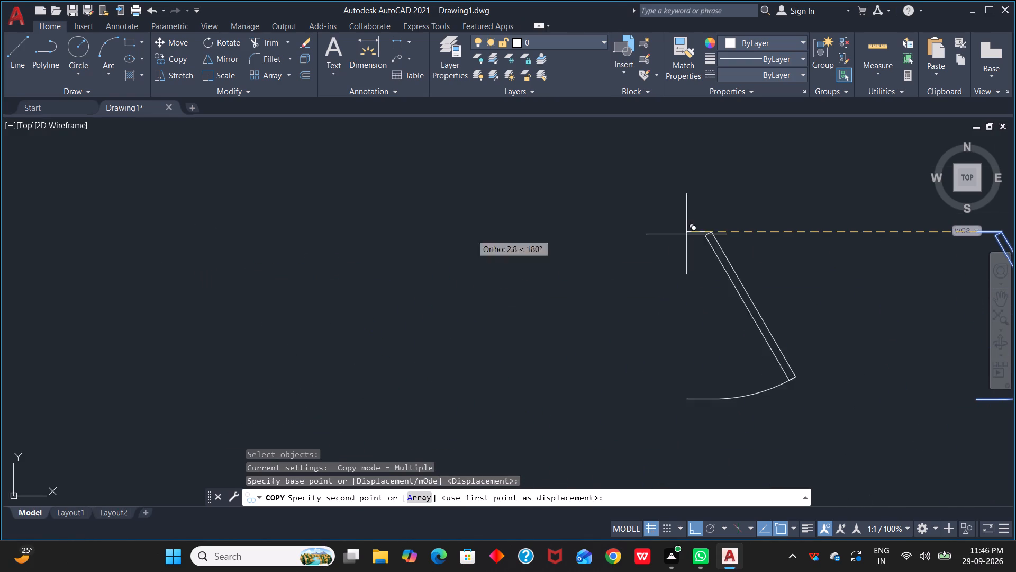
scroll(181, 234, "down", 3)
middle_click_drag(181, 234, 640, 203)
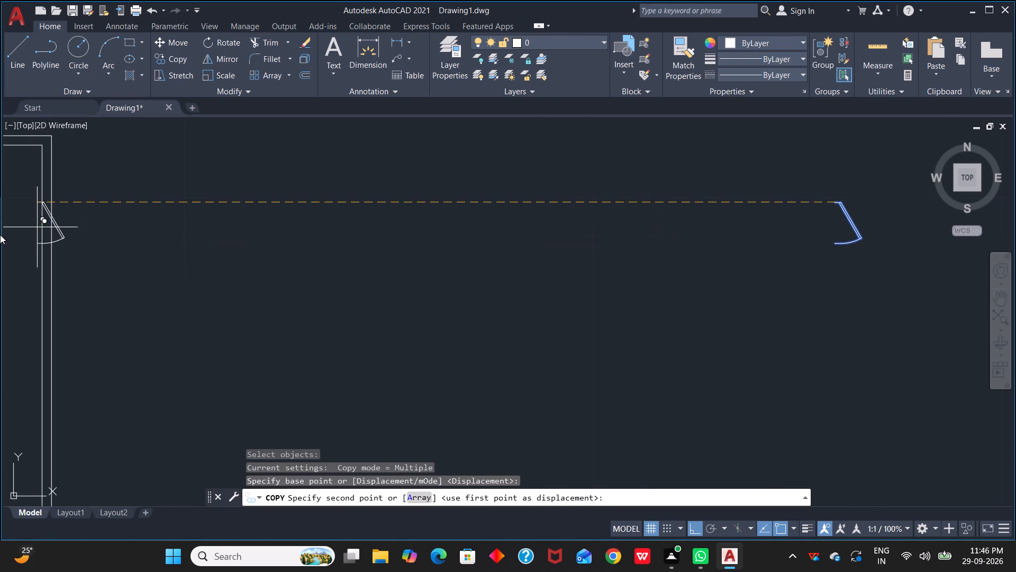
middle_click_drag(2, 235, 81, 227)
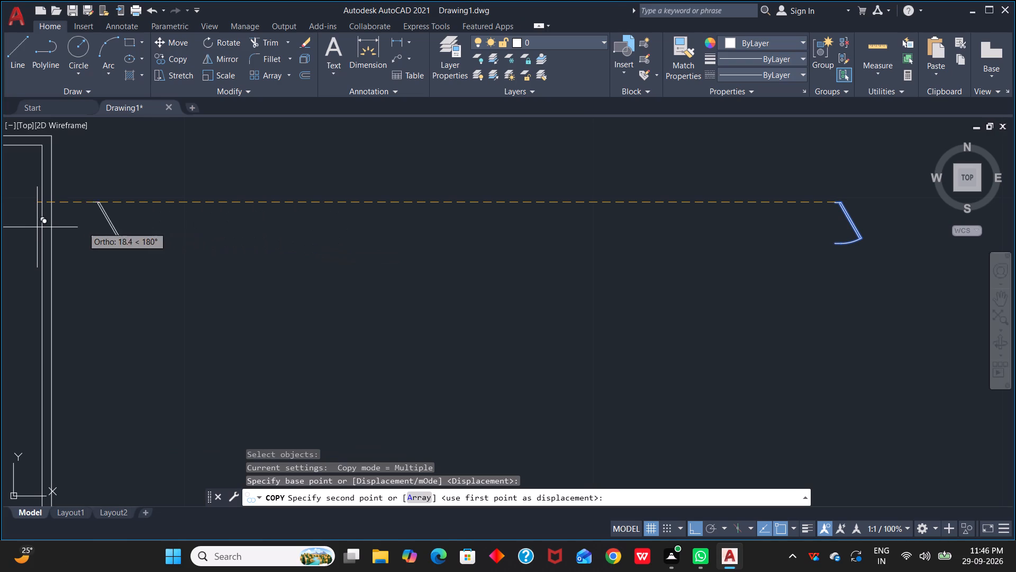
middle_click_drag(81, 227, 17, 227)
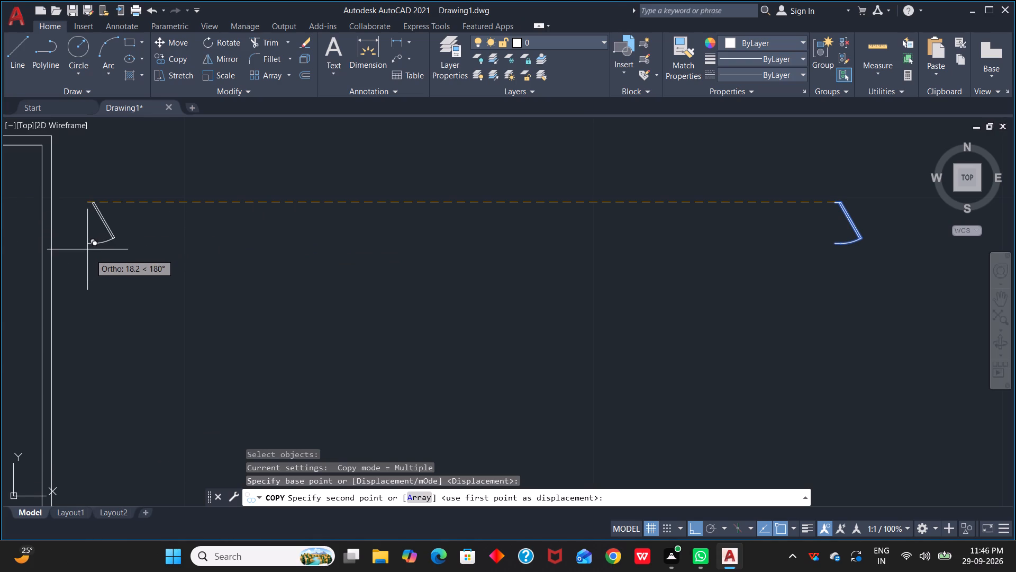
scroll(92, 257, "down", 3)
middle_click_drag(95, 274, 722, 259)
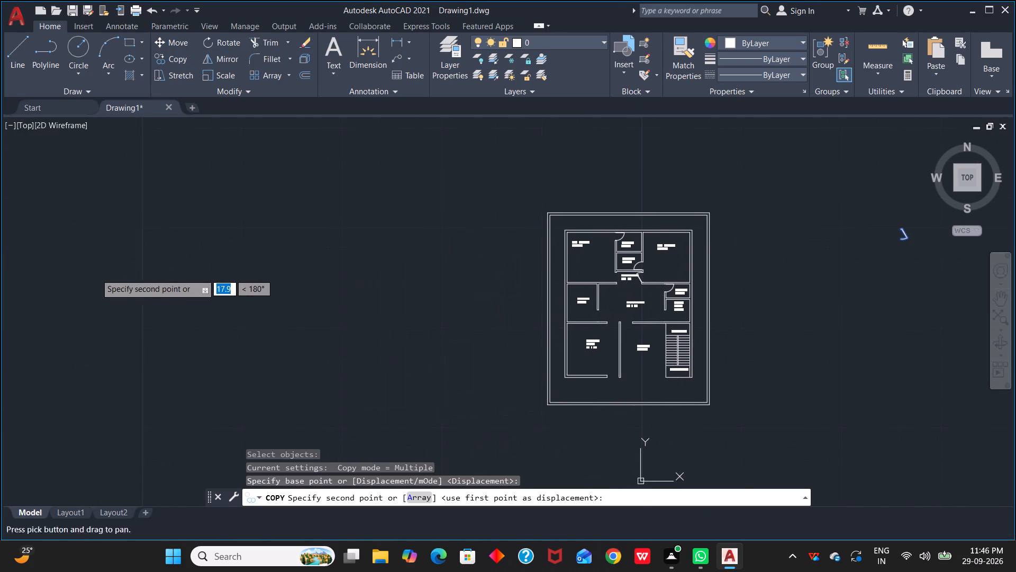
scroll(613, 294, "up", 3)
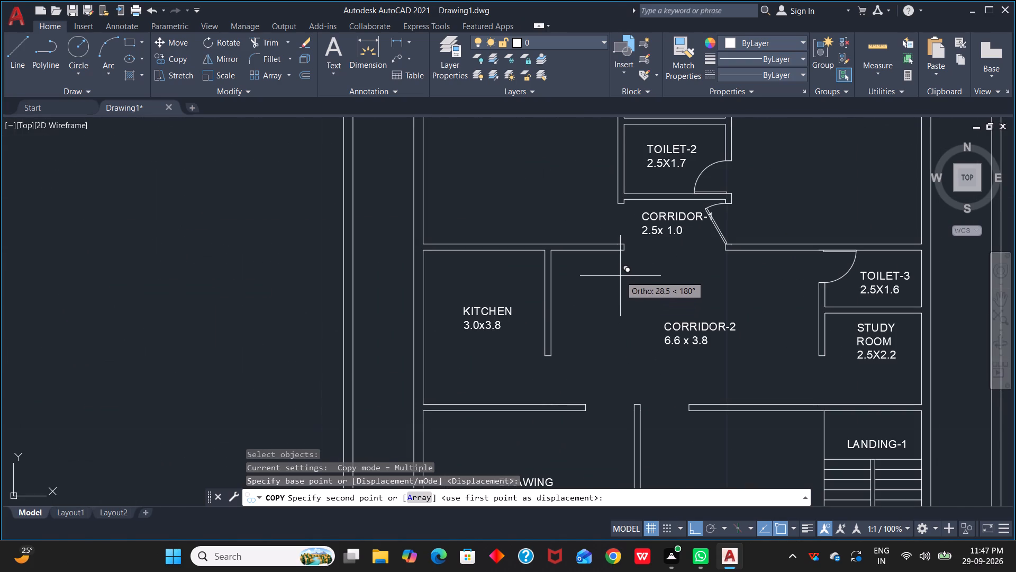
key("F8")
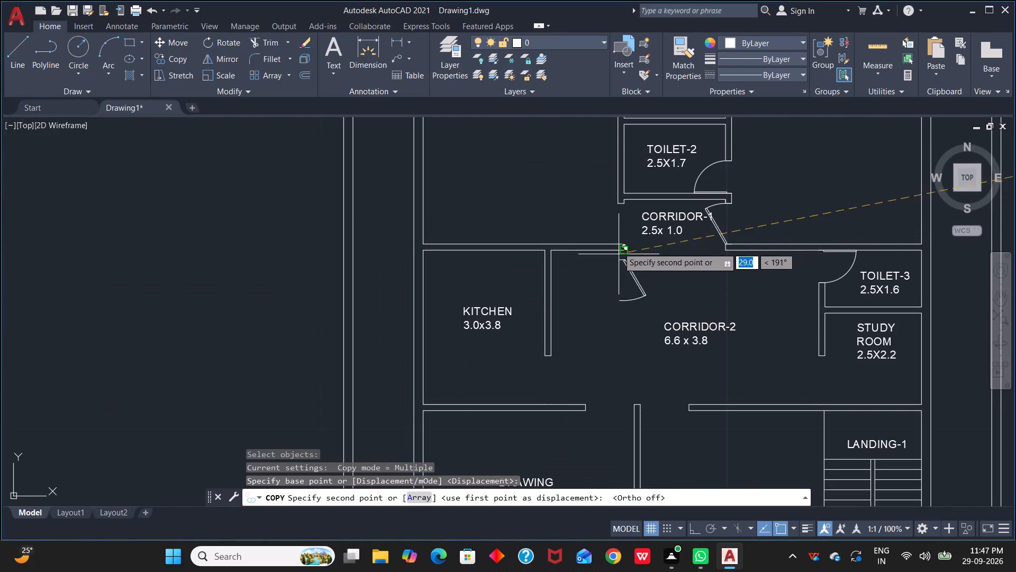
scroll(618, 212, "up", 2)
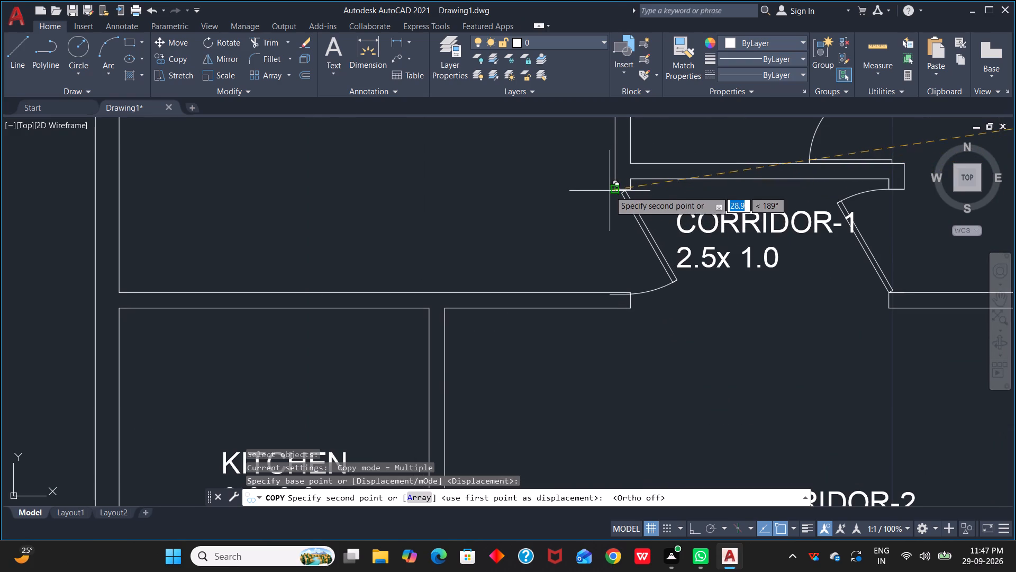
scroll(610, 191, "up", 4)
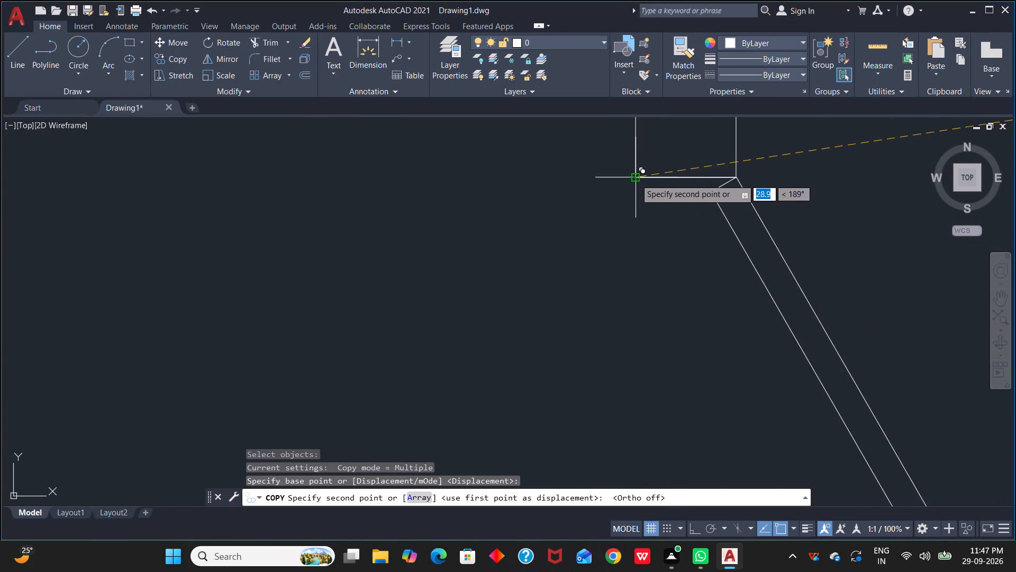
left_click(636, 179)
key("Escape")
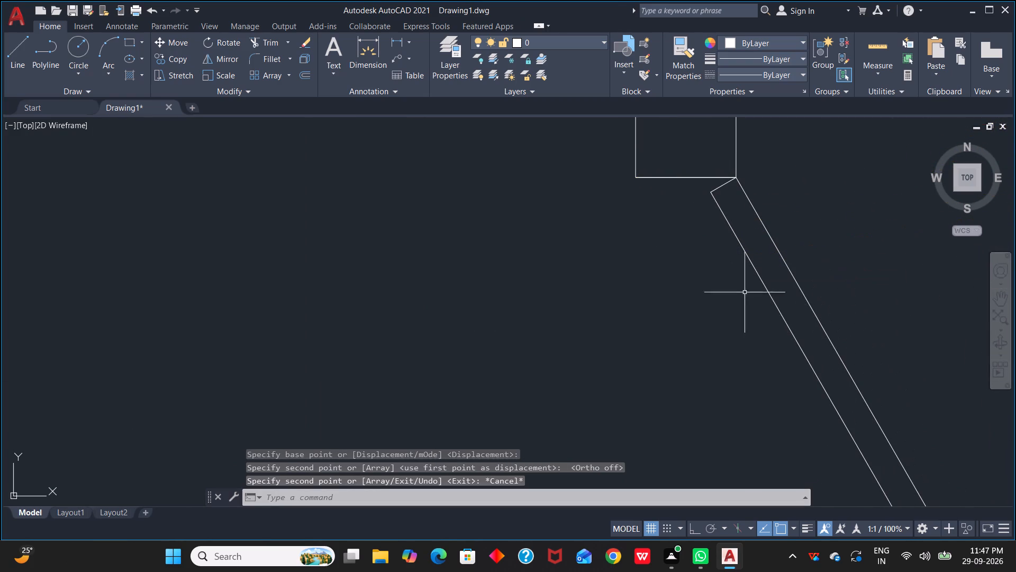
Flip the door between BED ROOM-1 and CORRIDOR-1 to swing into the bedroom from the lower wall corner, opened 90°.
scroll(754, 285, "down", 4)
left_click(770, 305)
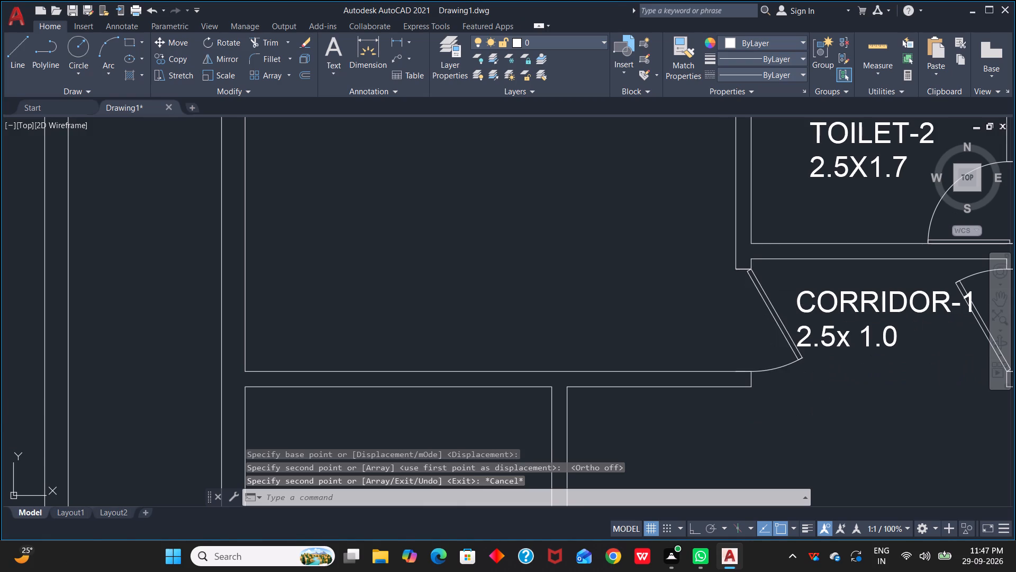
left_click(737, 308)
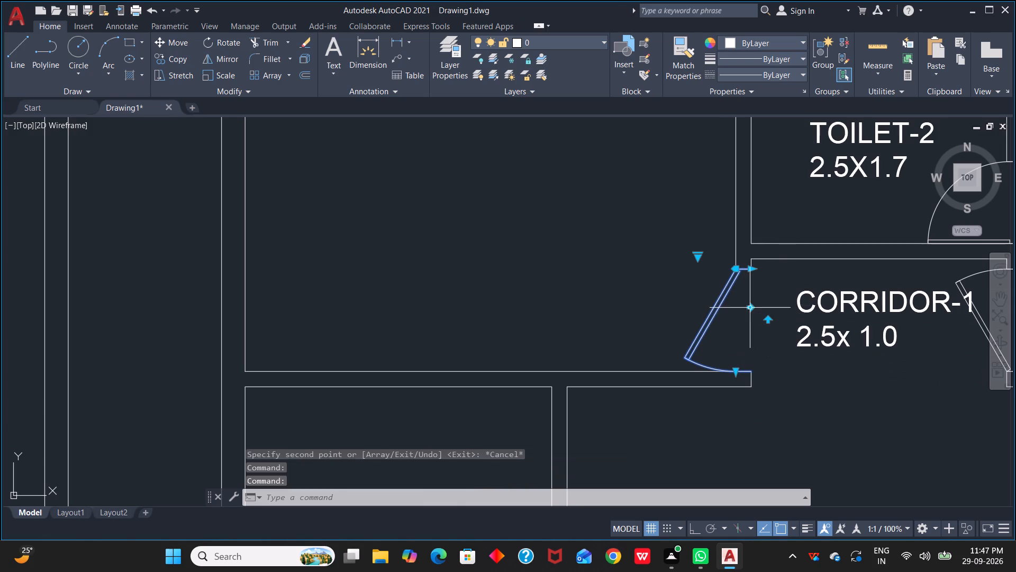
left_click(738, 374)
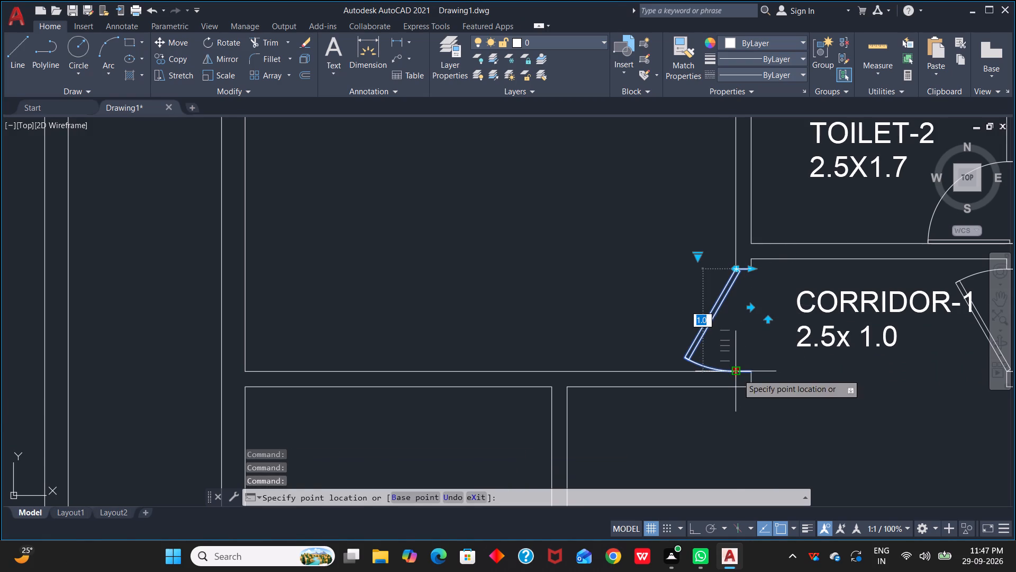
key("Escape")
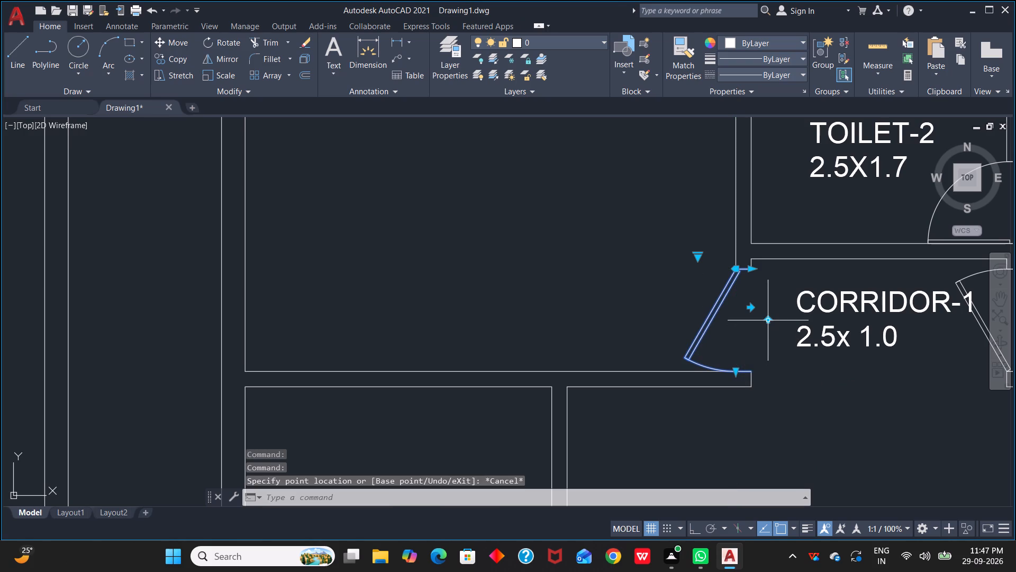
left_click(767, 321)
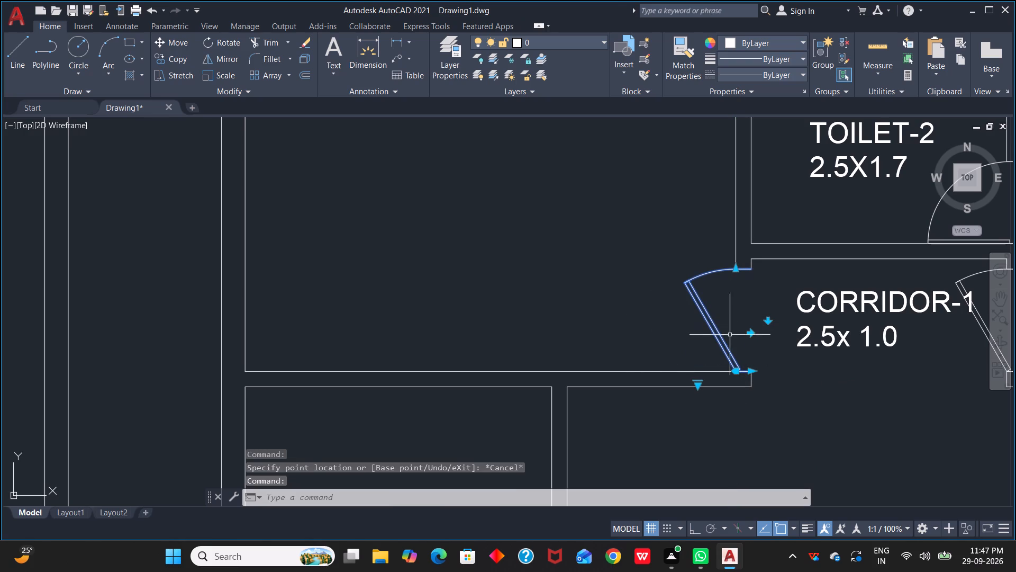
left_click(699, 381)
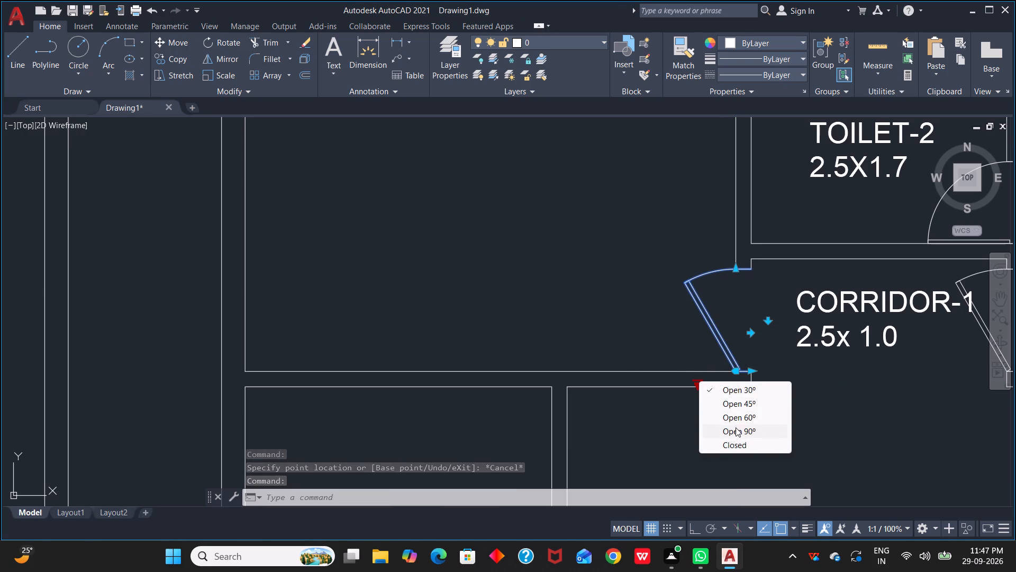
left_click(736, 427)
key("Escape")
Flip the door between CORRIDOR-1 and BED ROOM-2 to swing into the bedroom, and set it to Open 90°.
scroll(817, 373, "down", 1)
middle_click_drag(901, 418, 713, 406)
left_click(740, 343)
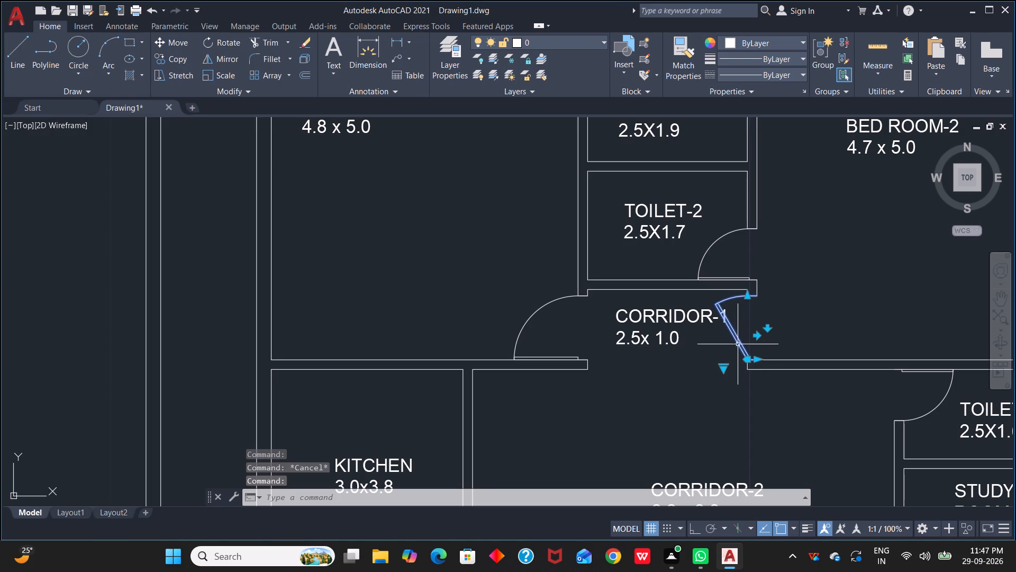
left_click(758, 335)
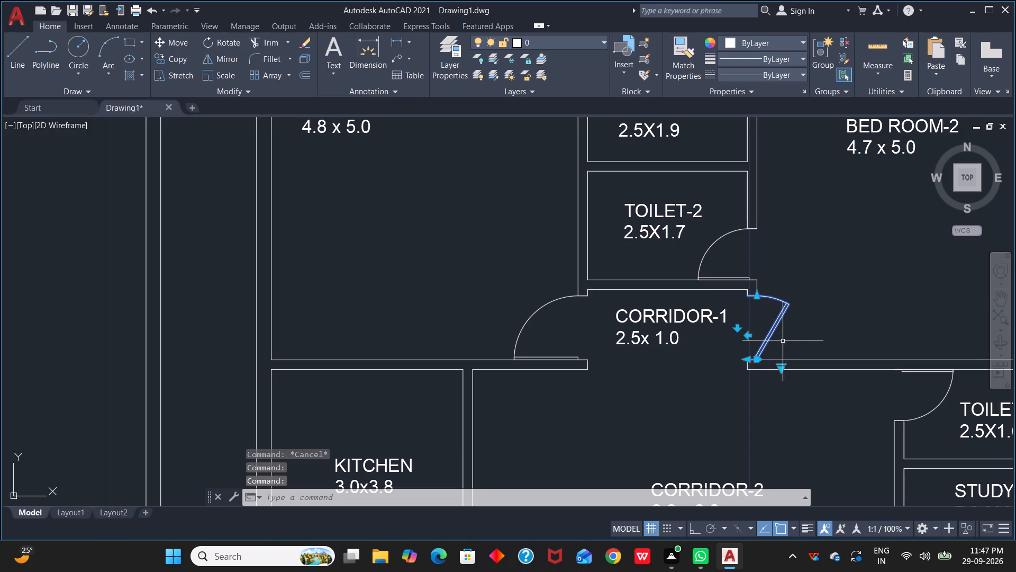
left_click(782, 369)
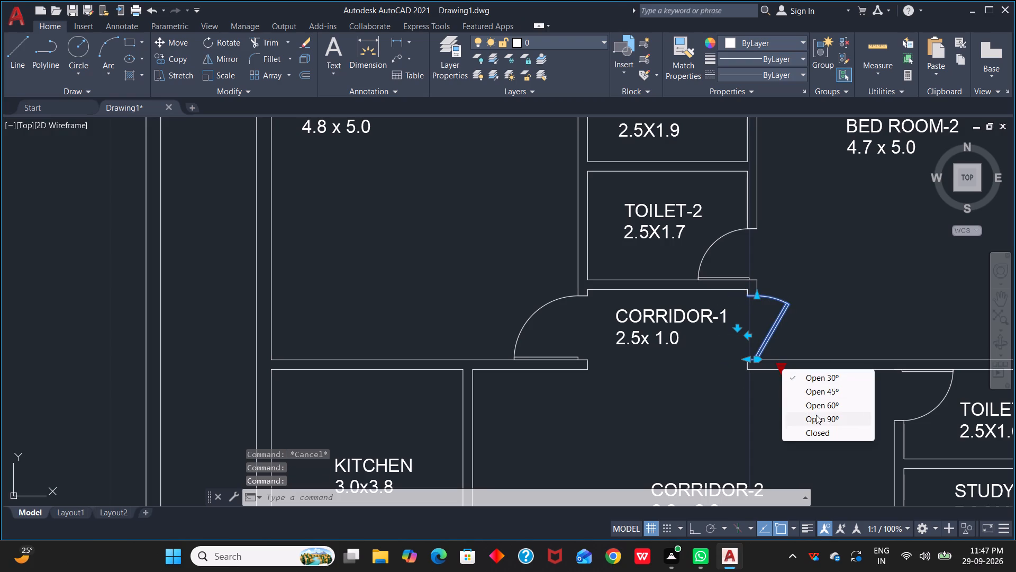
left_click(816, 415)
key("Escape")
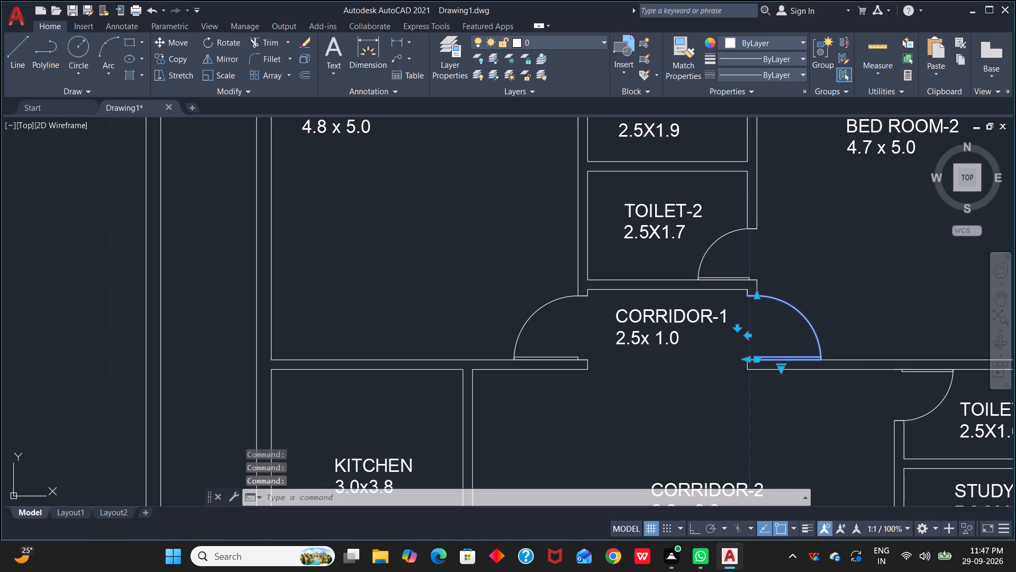
Examine the whole plan for openings still without doors, from the bedrooms down to the drawing room and parking.
scroll(800, 370, "down", 2)
middle_click(858, 327)
scroll(858, 327, "down", 1)
scroll(856, 328, "up", 1)
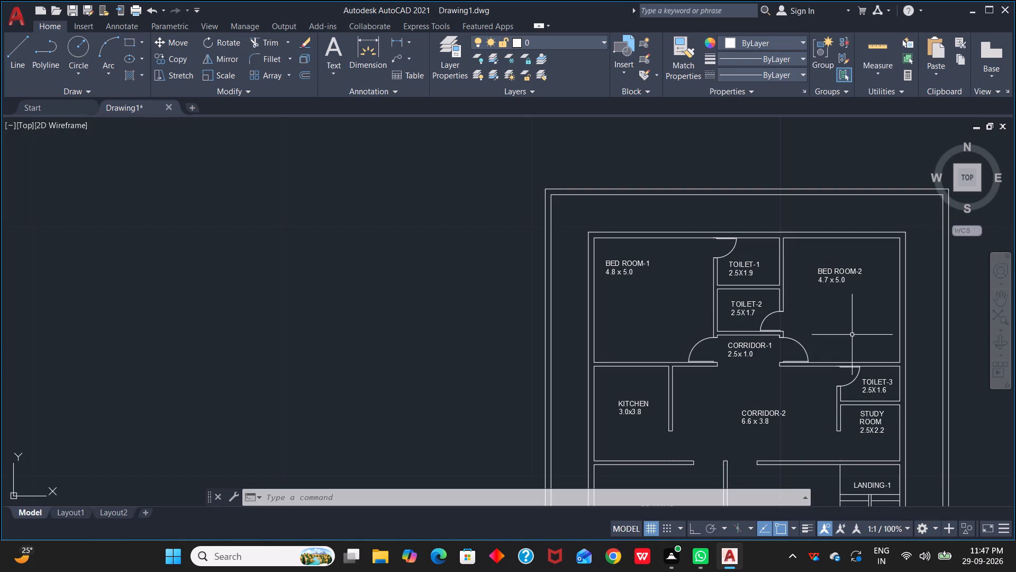
scroll(828, 298, "down", 2)
middle_click_drag(836, 301, 720, 254)
scroll(714, 257, "up", 3)
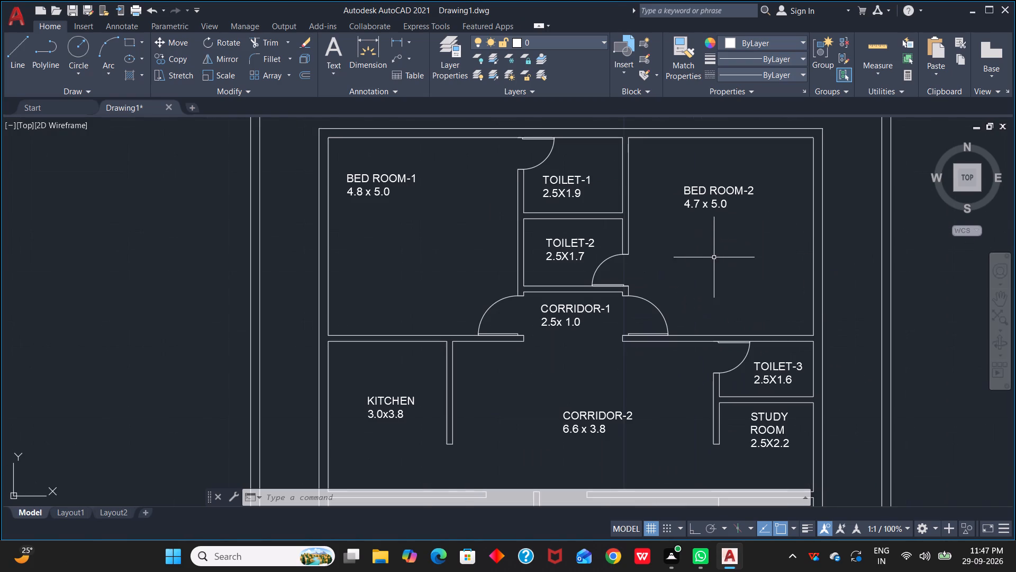
middle_click_drag(716, 297, 783, 110)
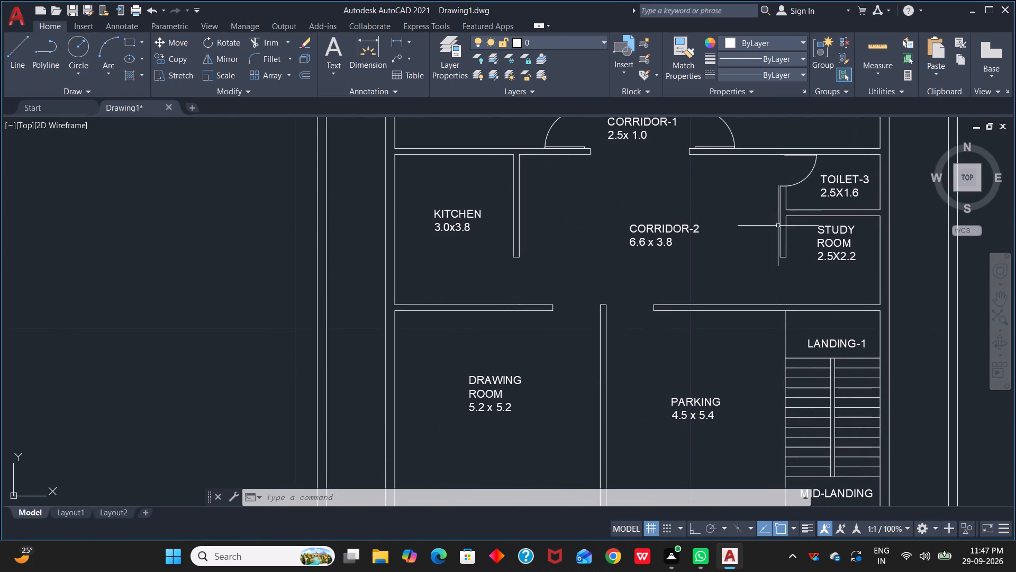
scroll(756, 327, "down", 2)
middle_click_drag(753, 314, 724, 337)
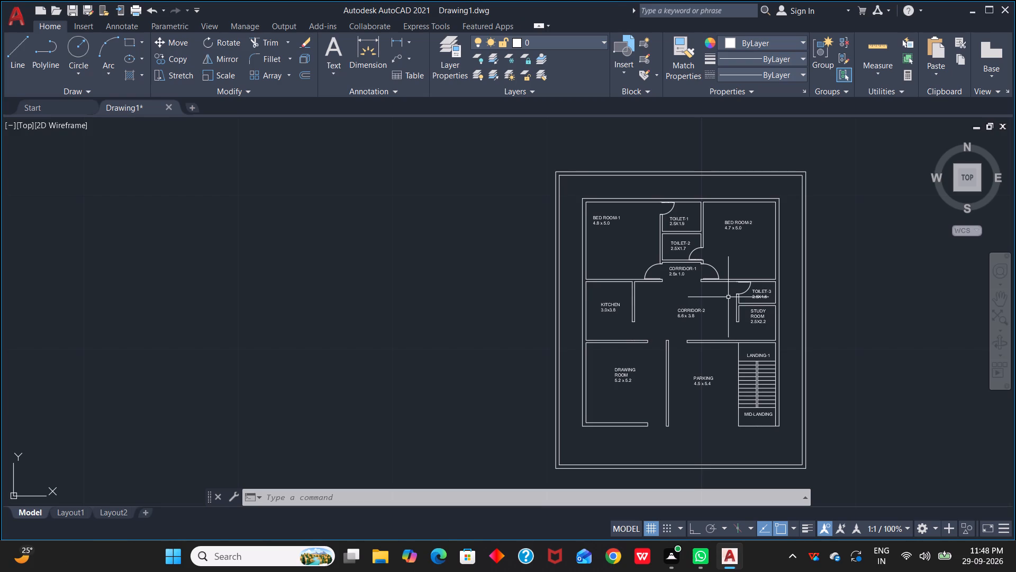
scroll(734, 312, "up", 2)
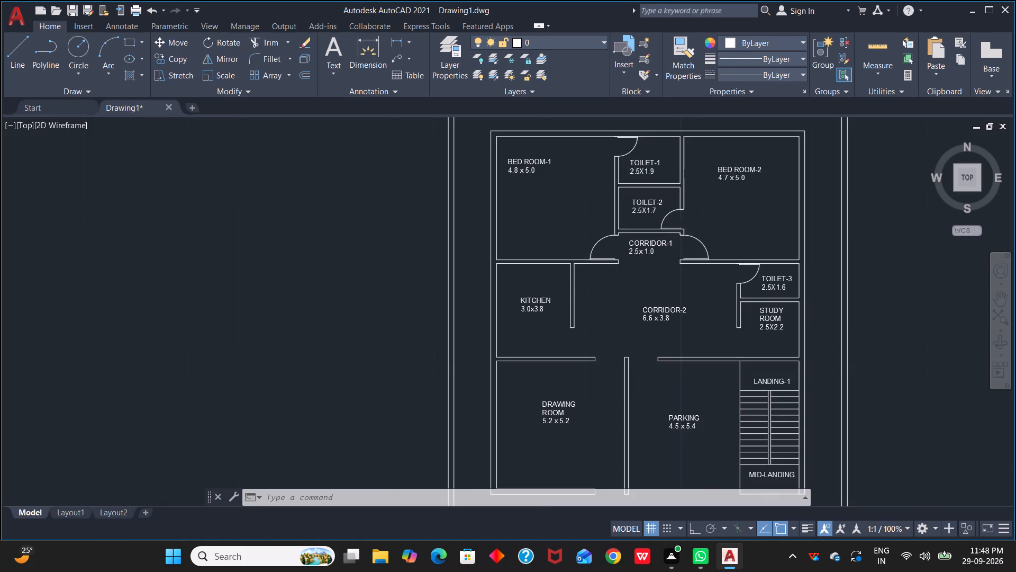
scroll(734, 312, "down", 1)
Set the spare door outside the plan to Open 90°.
middle_click_drag(943, 316, 468, 328)
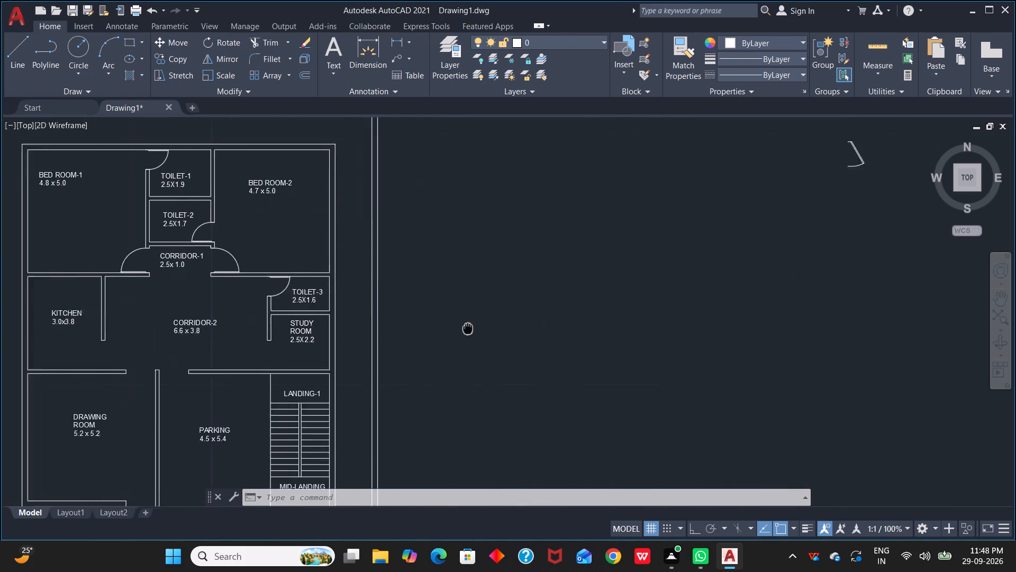
middle_click_drag(468, 328, 400, 335)
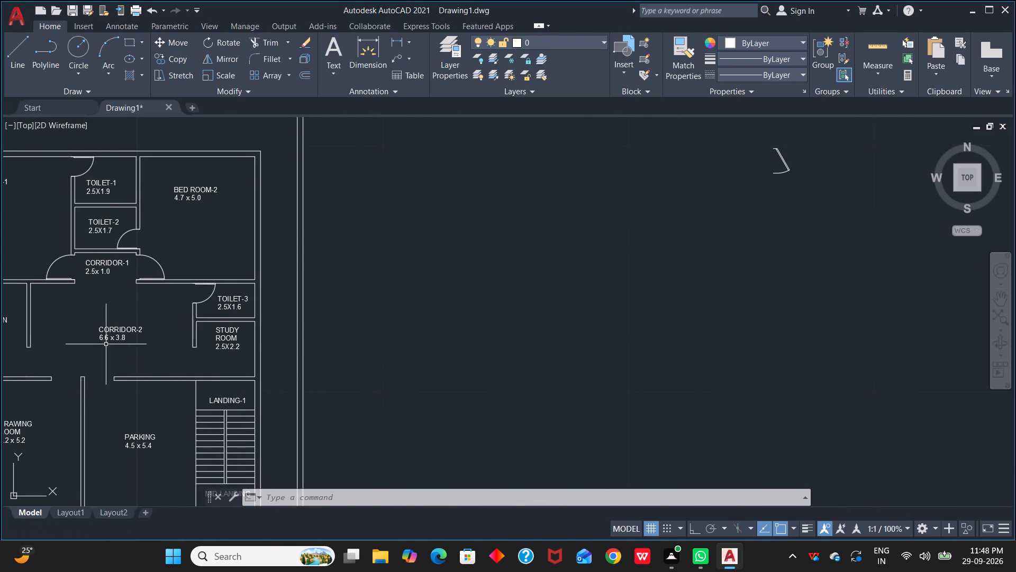
left_click(787, 161)
scroll(802, 147, "up", 2)
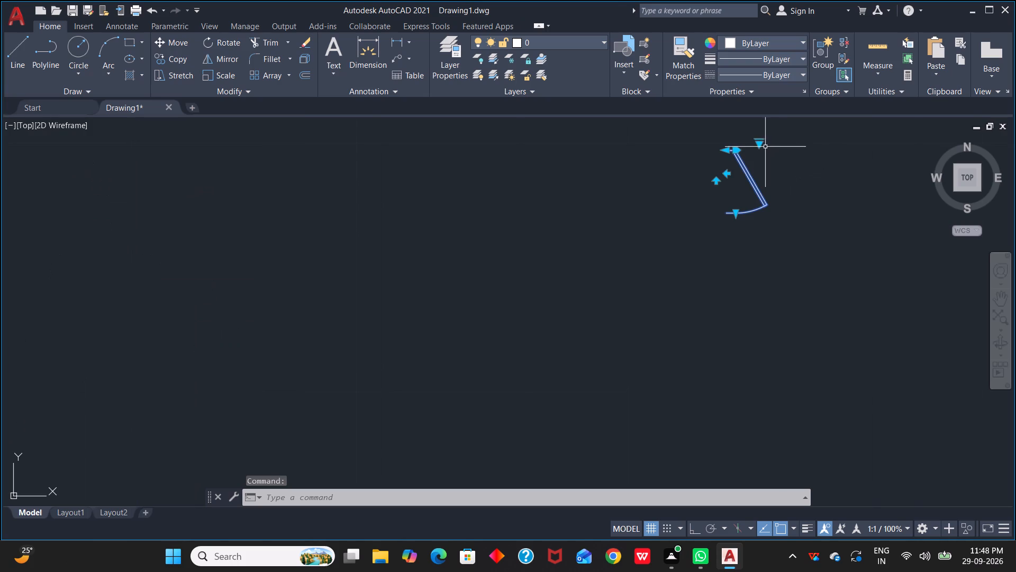
left_click(761, 145)
left_click(804, 189)
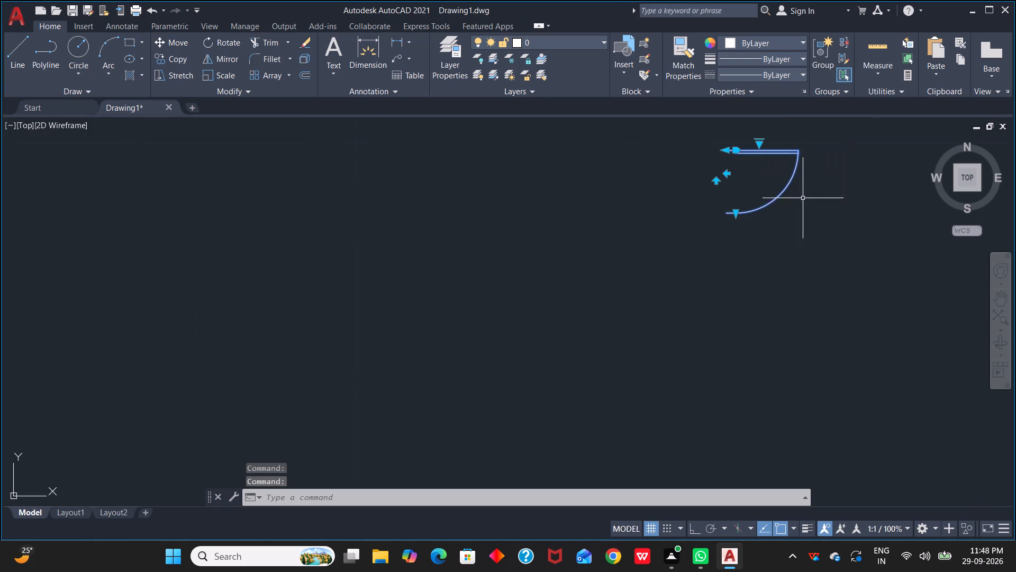
key("Escape")
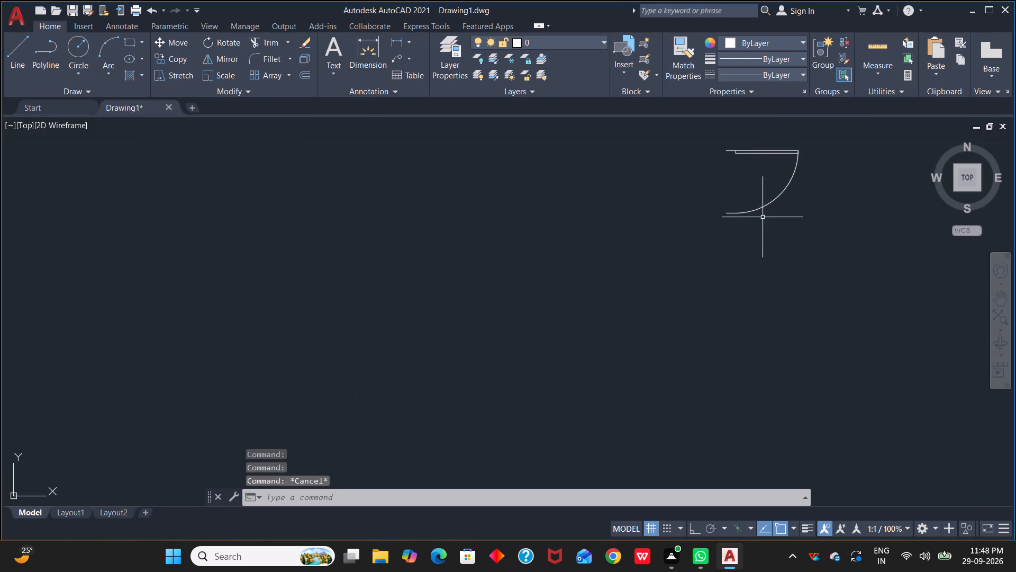
Rotate the spare door 270° about the free end of its hinge-side line.
type("RO")
key("space")
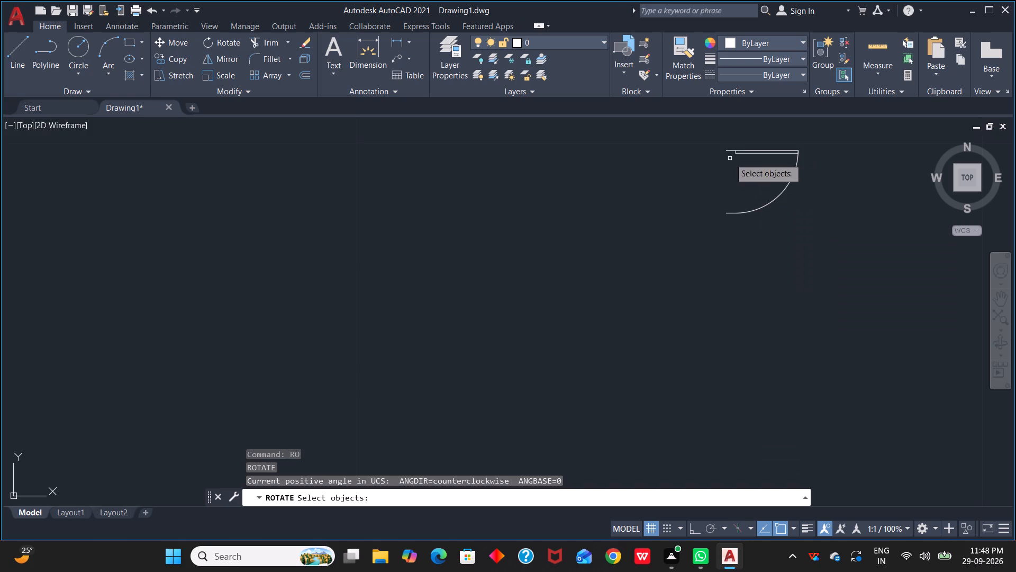
scroll(727, 155, "up", 2)
left_click(731, 144)
key("space")
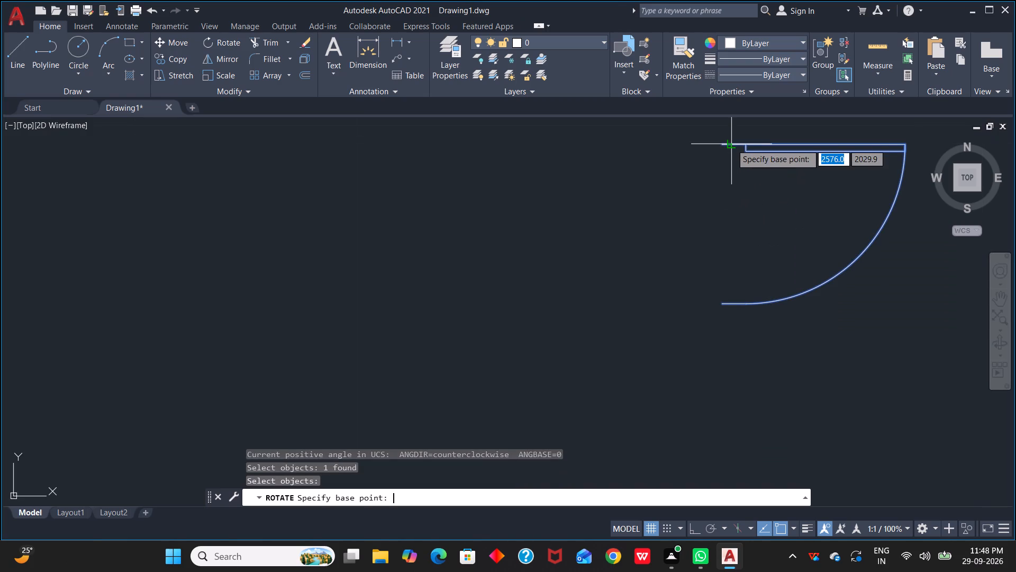
left_click(721, 145)
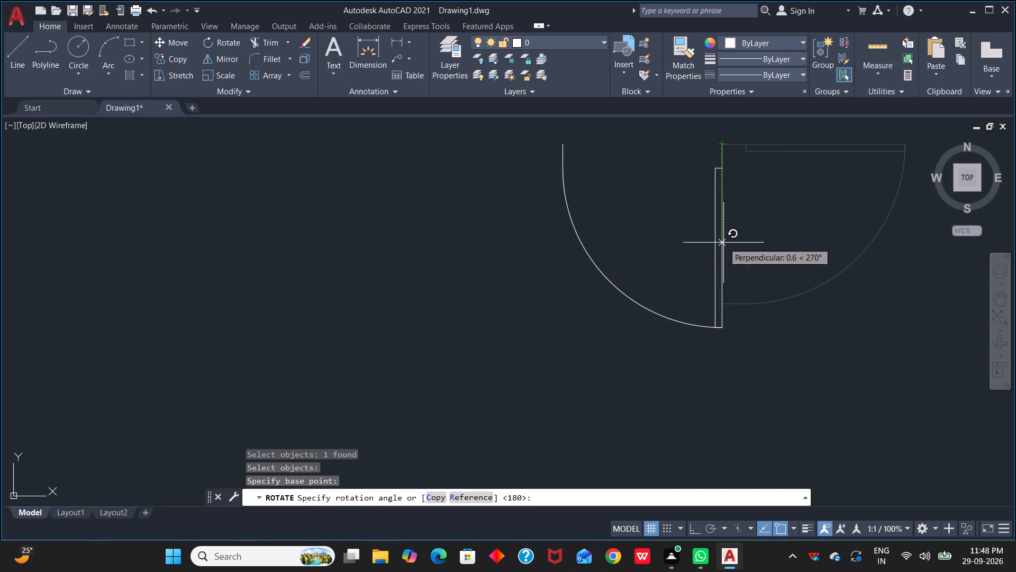
left_click(723, 243)
key("Escape")
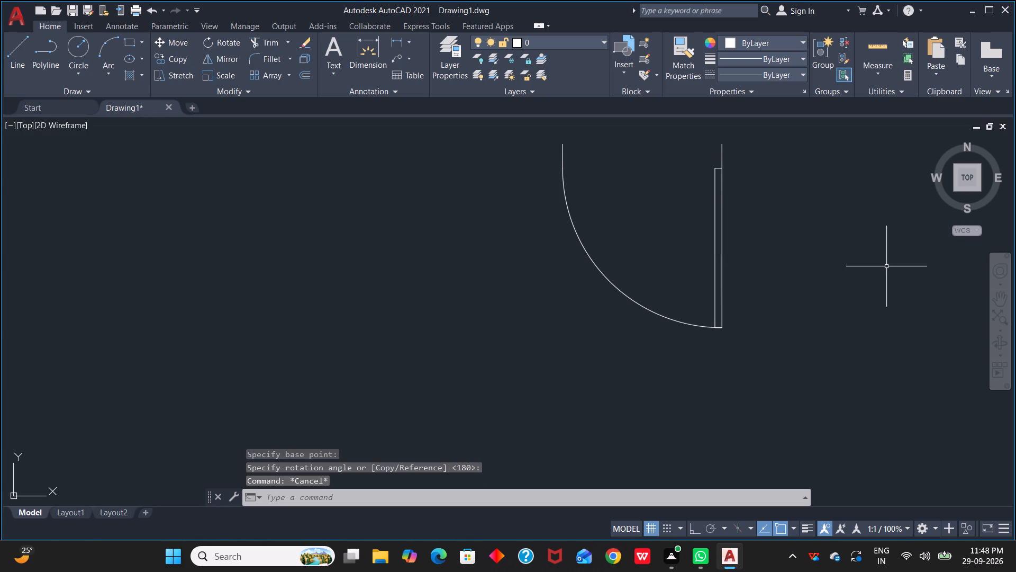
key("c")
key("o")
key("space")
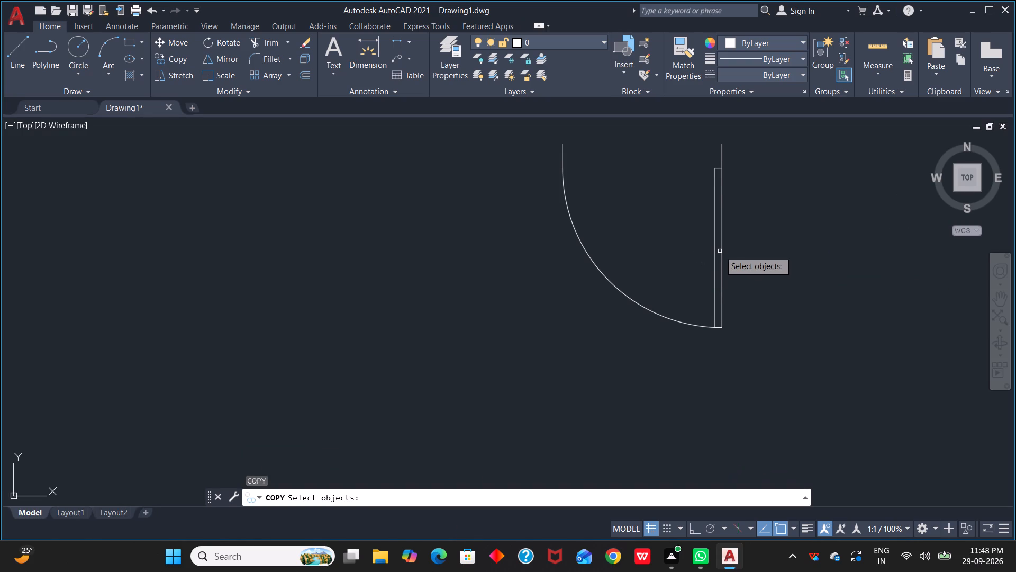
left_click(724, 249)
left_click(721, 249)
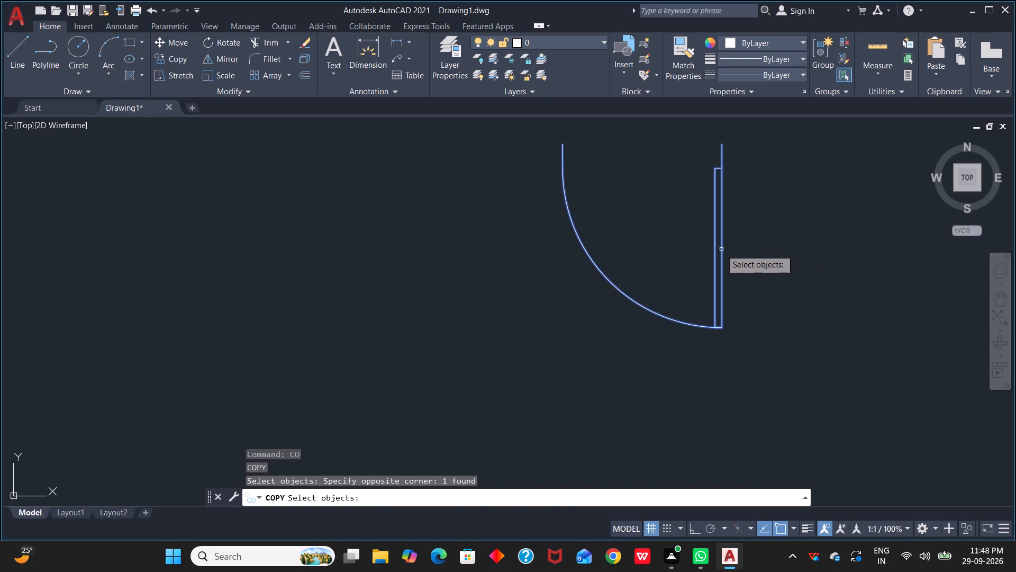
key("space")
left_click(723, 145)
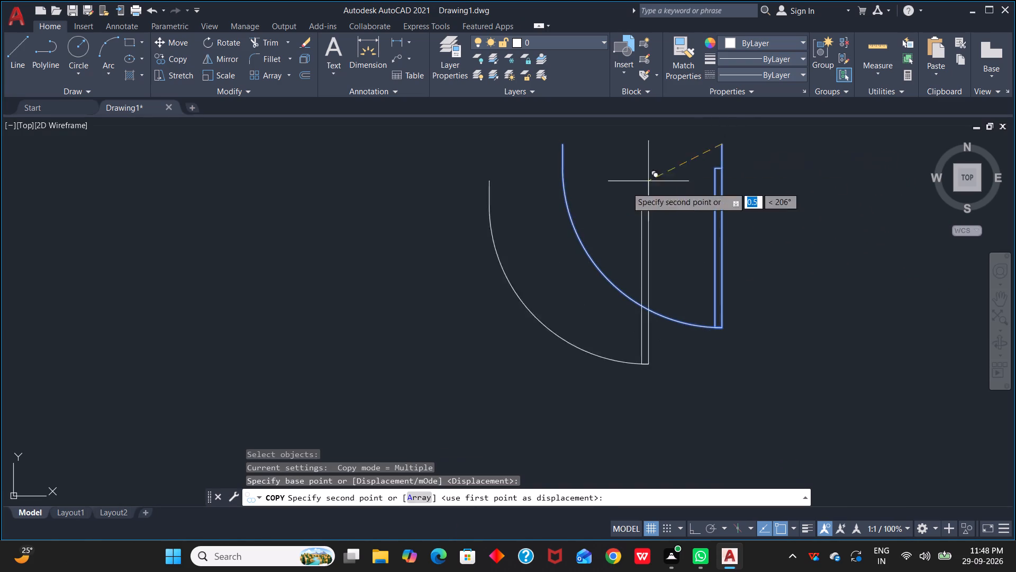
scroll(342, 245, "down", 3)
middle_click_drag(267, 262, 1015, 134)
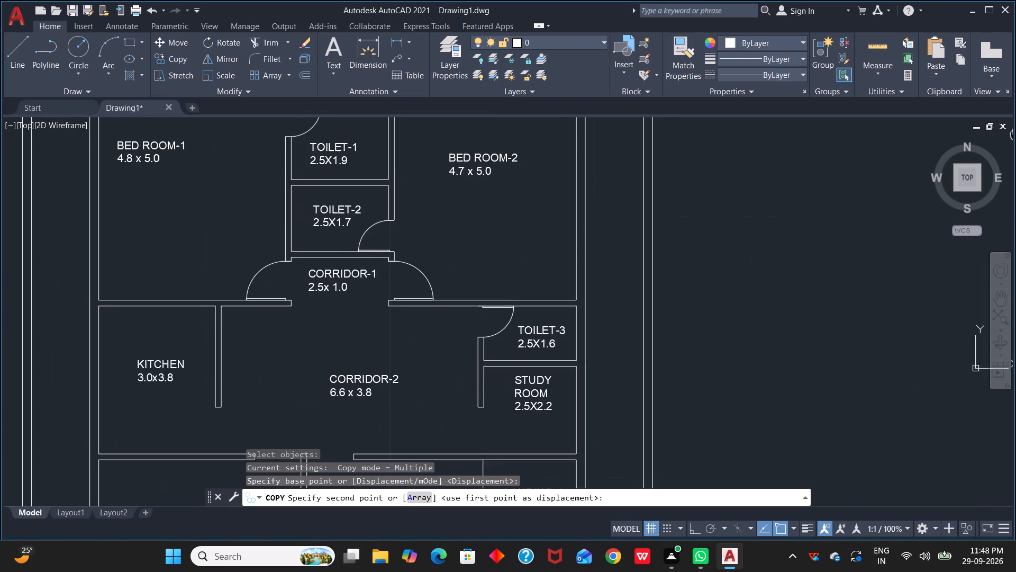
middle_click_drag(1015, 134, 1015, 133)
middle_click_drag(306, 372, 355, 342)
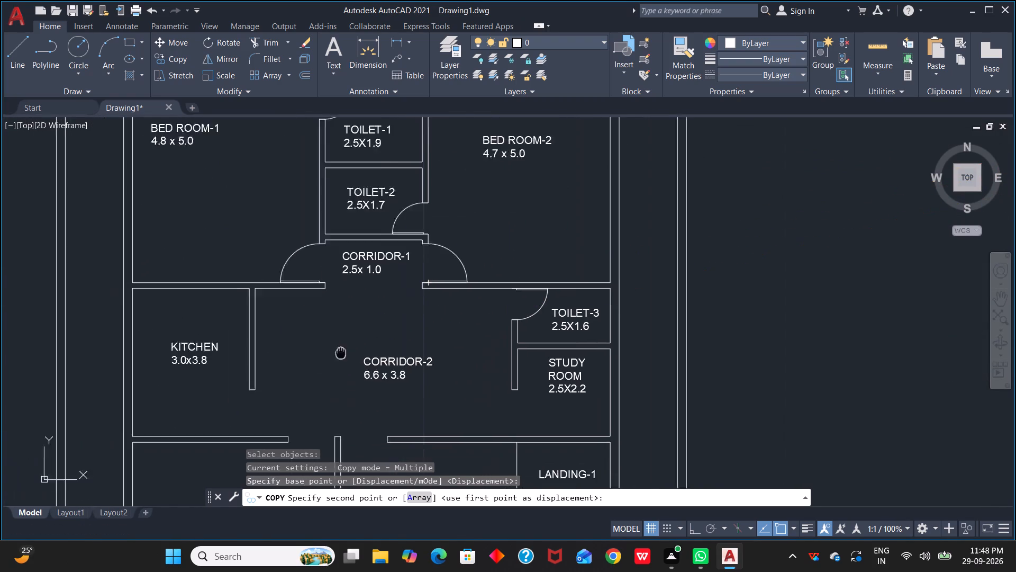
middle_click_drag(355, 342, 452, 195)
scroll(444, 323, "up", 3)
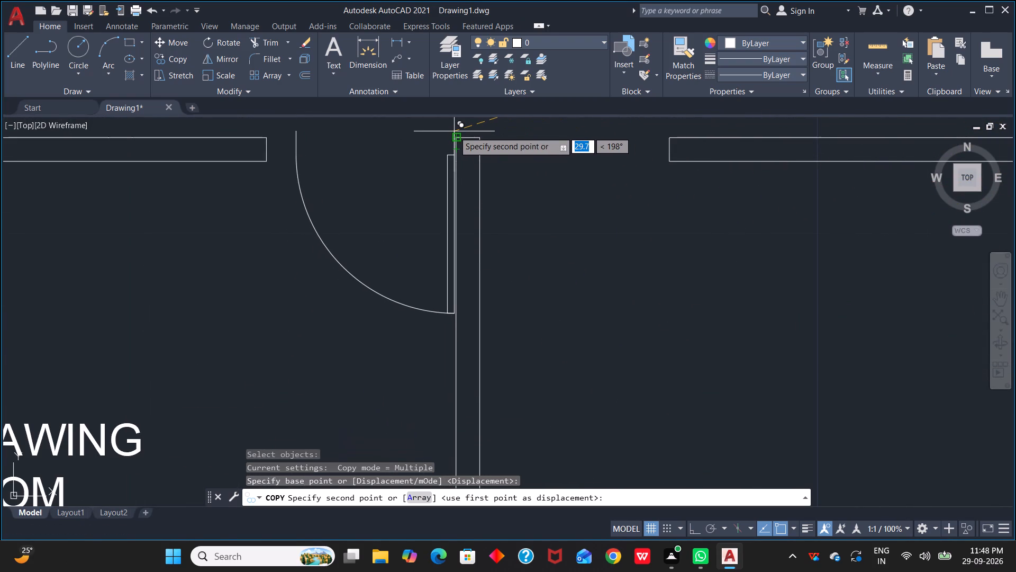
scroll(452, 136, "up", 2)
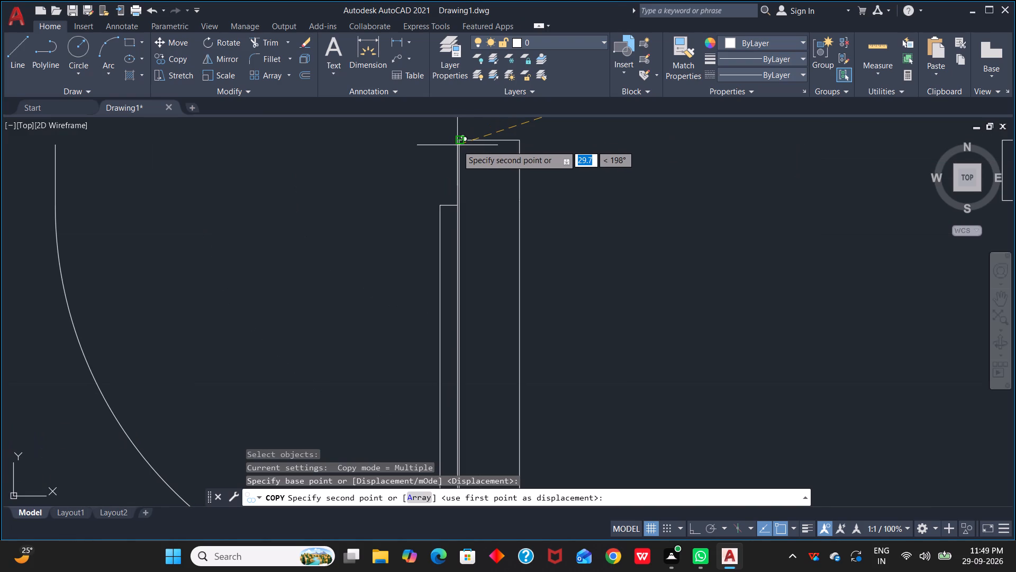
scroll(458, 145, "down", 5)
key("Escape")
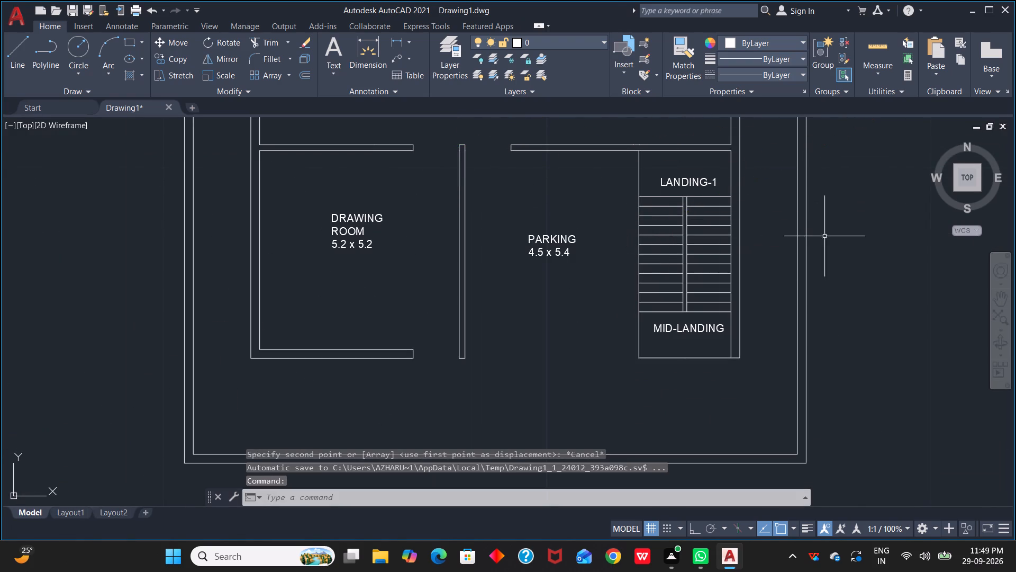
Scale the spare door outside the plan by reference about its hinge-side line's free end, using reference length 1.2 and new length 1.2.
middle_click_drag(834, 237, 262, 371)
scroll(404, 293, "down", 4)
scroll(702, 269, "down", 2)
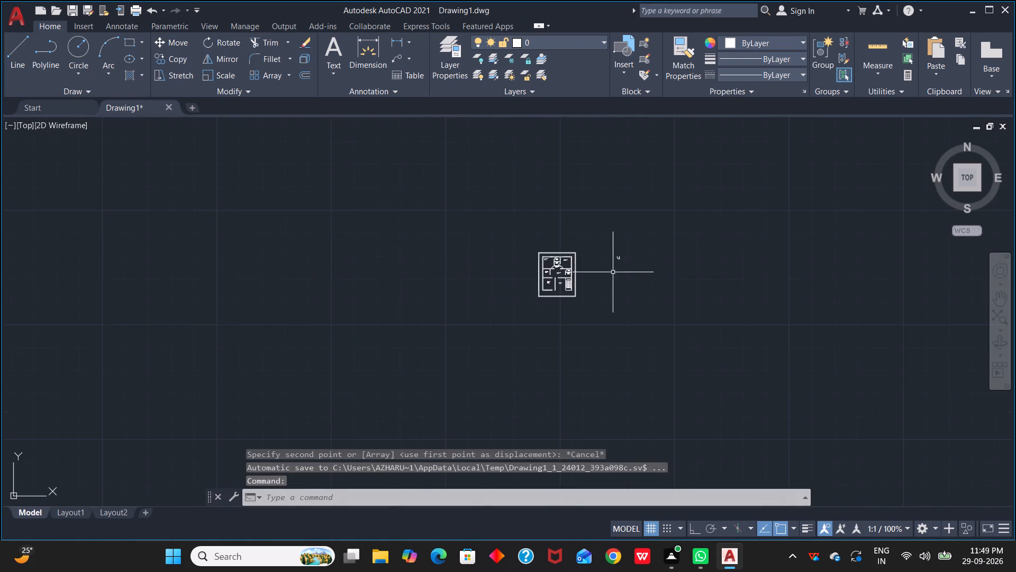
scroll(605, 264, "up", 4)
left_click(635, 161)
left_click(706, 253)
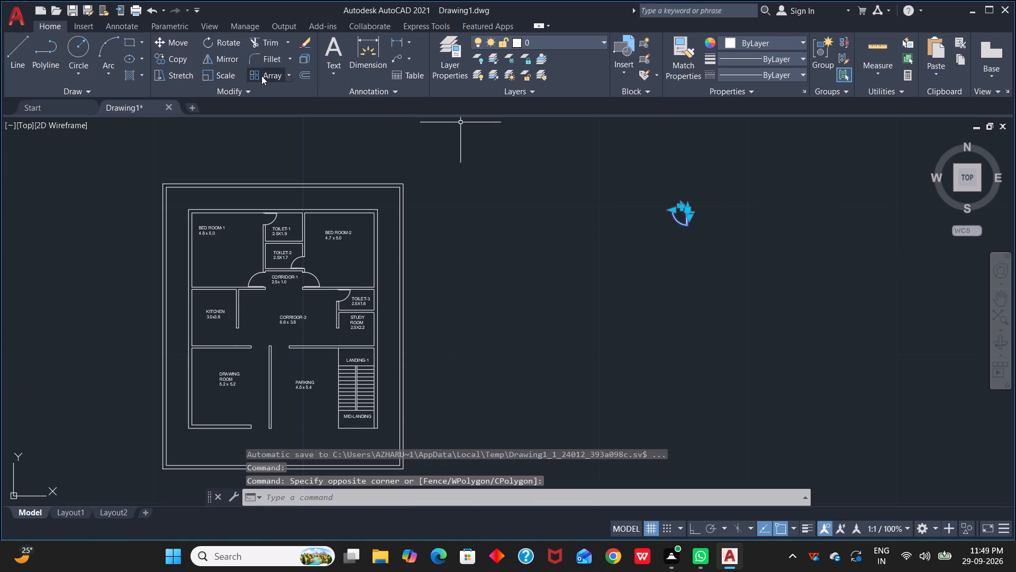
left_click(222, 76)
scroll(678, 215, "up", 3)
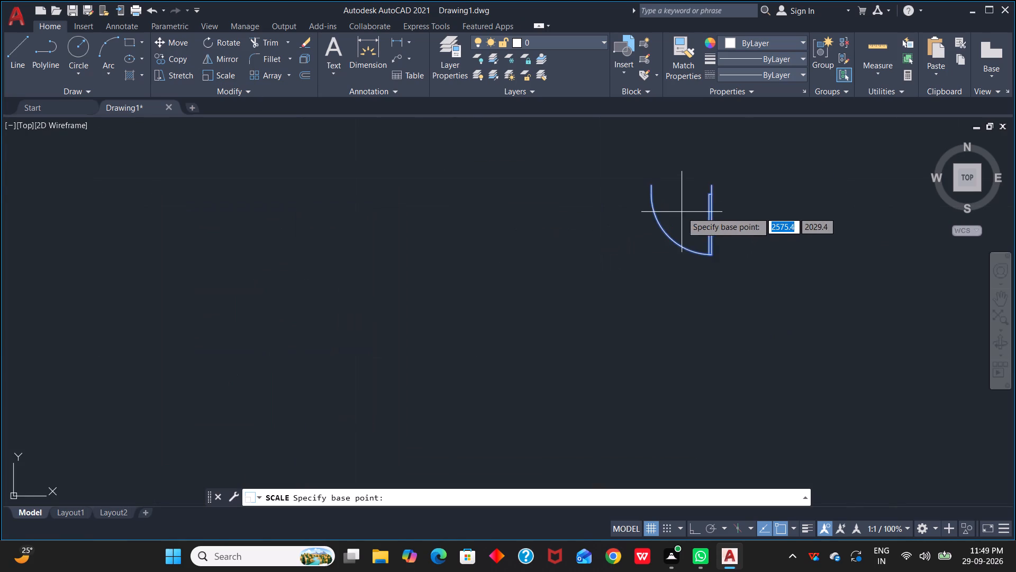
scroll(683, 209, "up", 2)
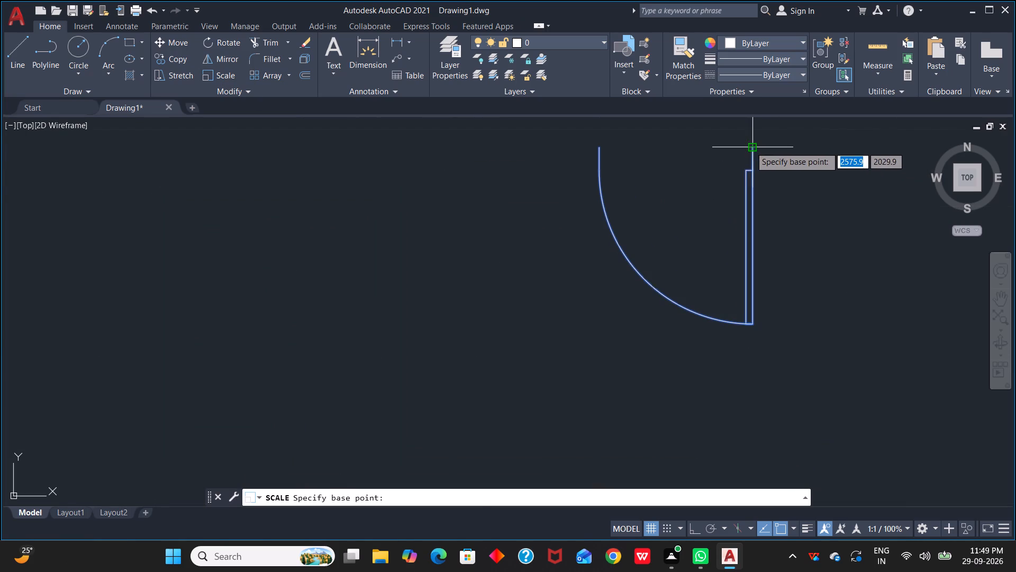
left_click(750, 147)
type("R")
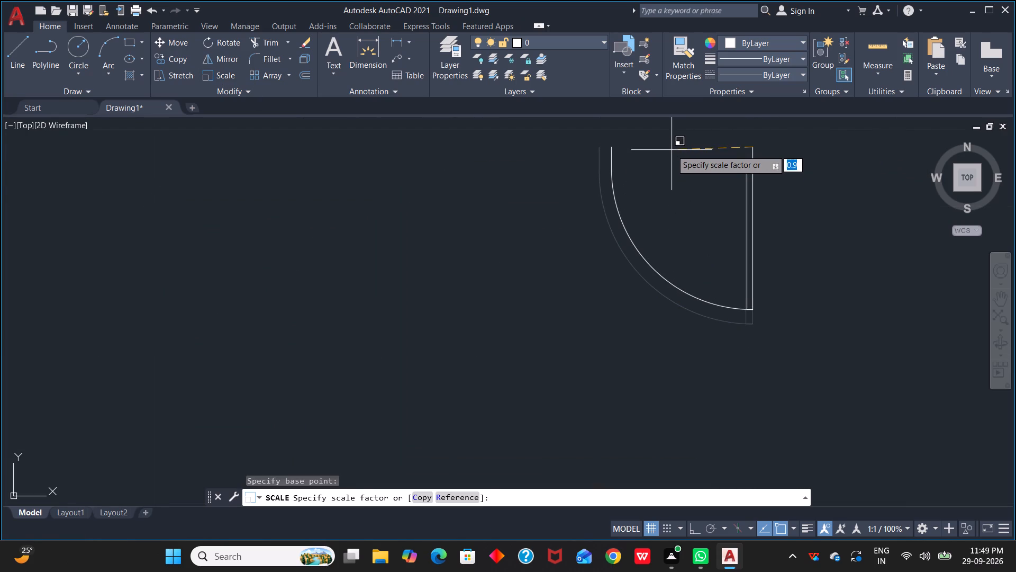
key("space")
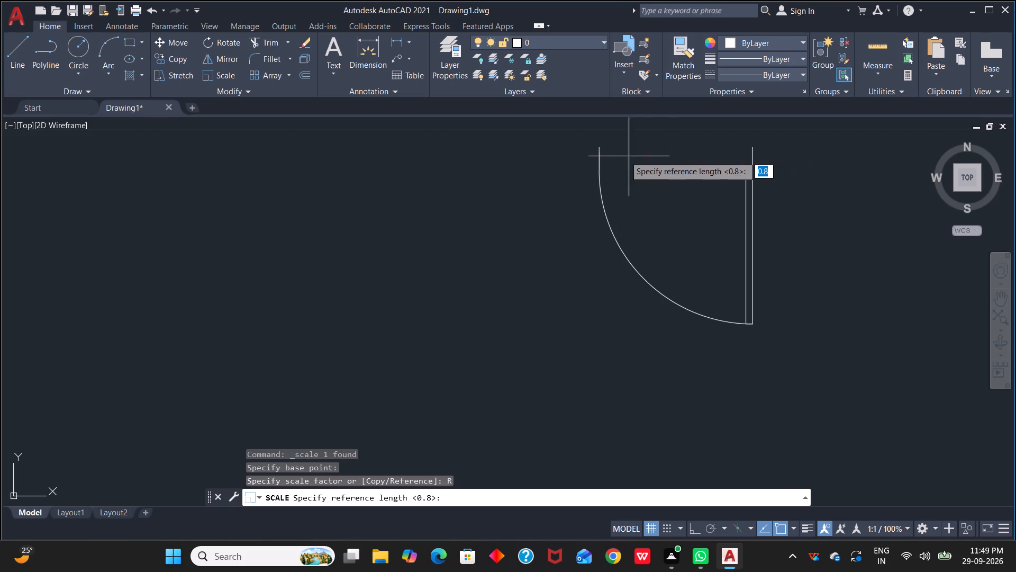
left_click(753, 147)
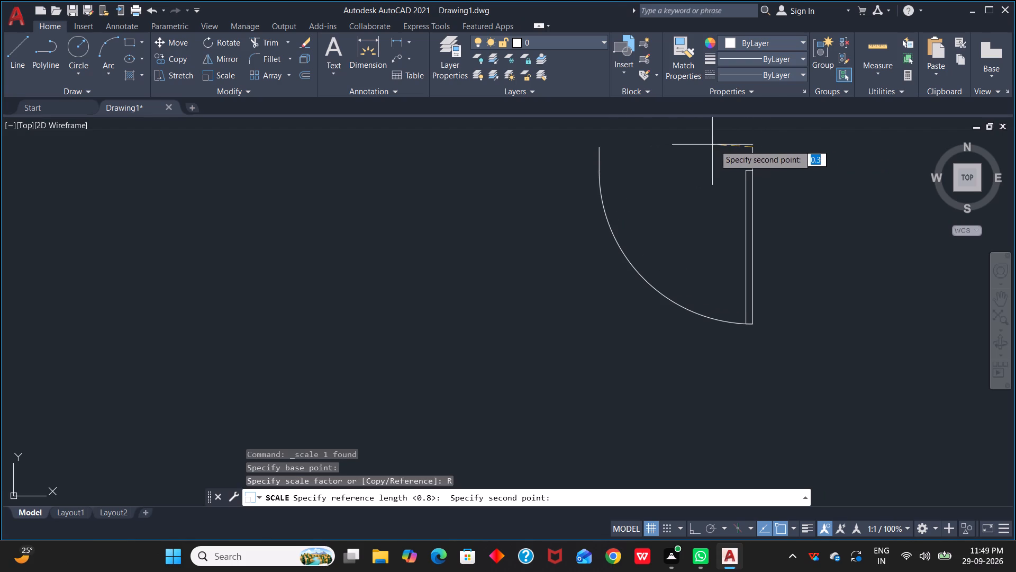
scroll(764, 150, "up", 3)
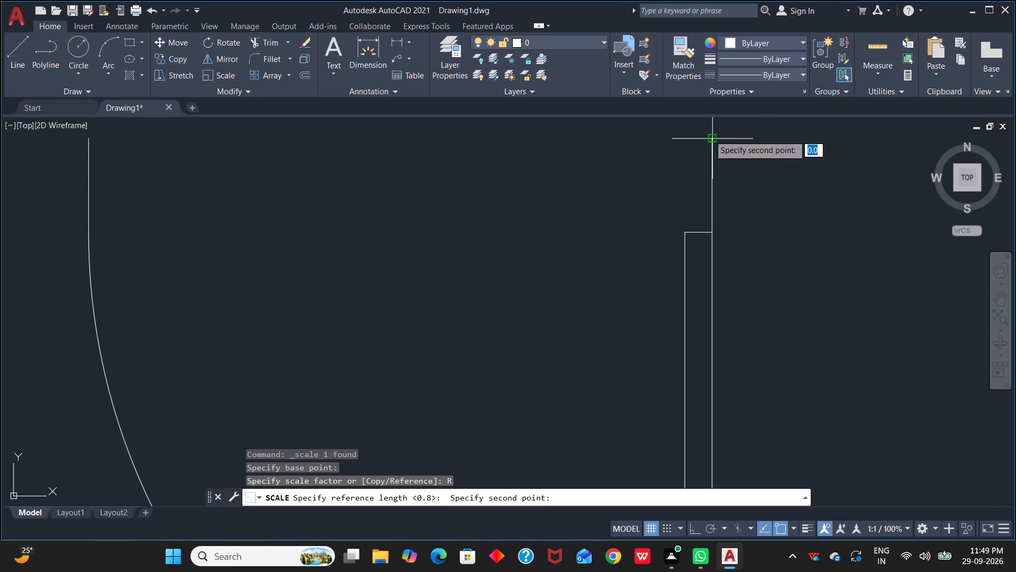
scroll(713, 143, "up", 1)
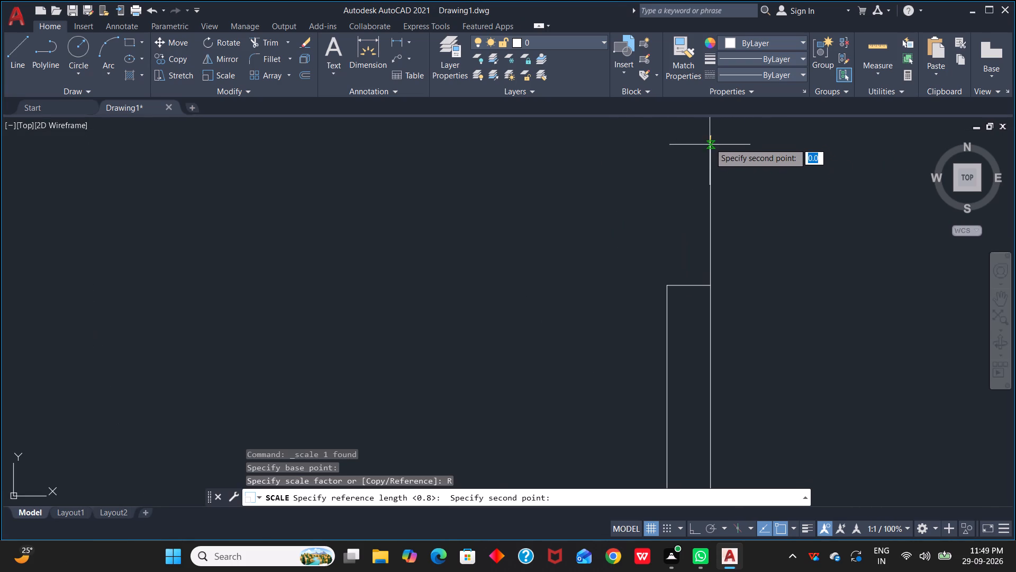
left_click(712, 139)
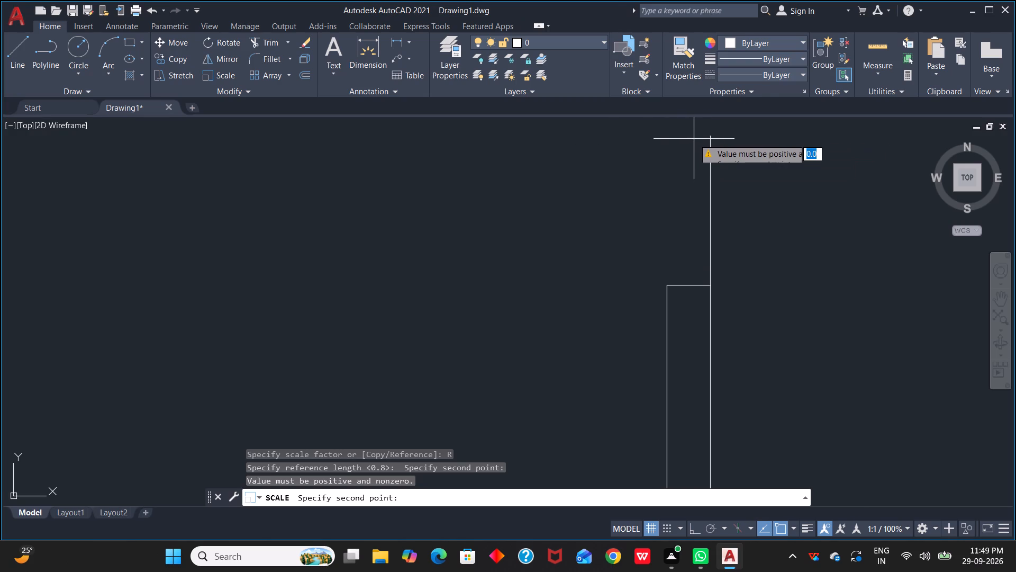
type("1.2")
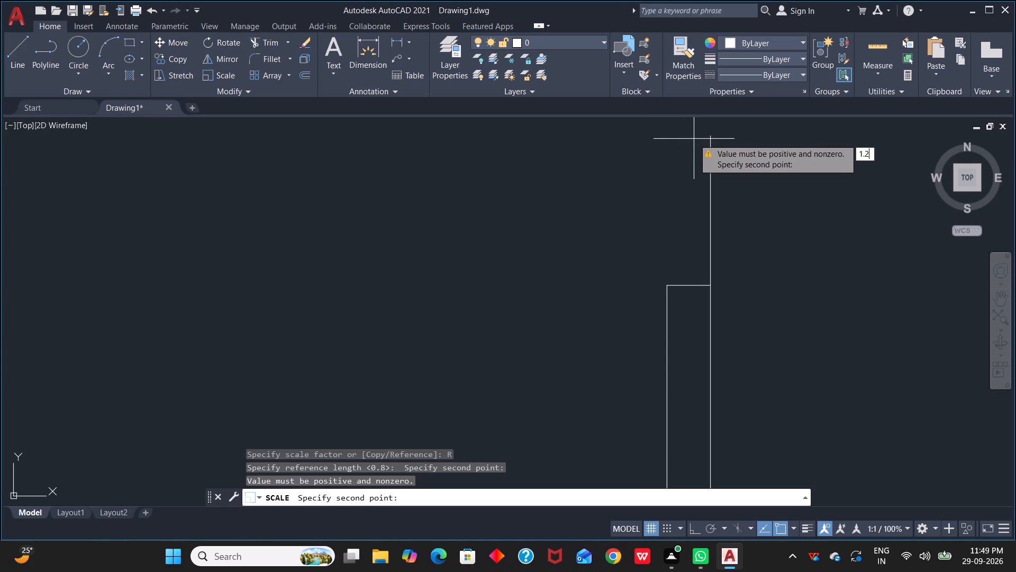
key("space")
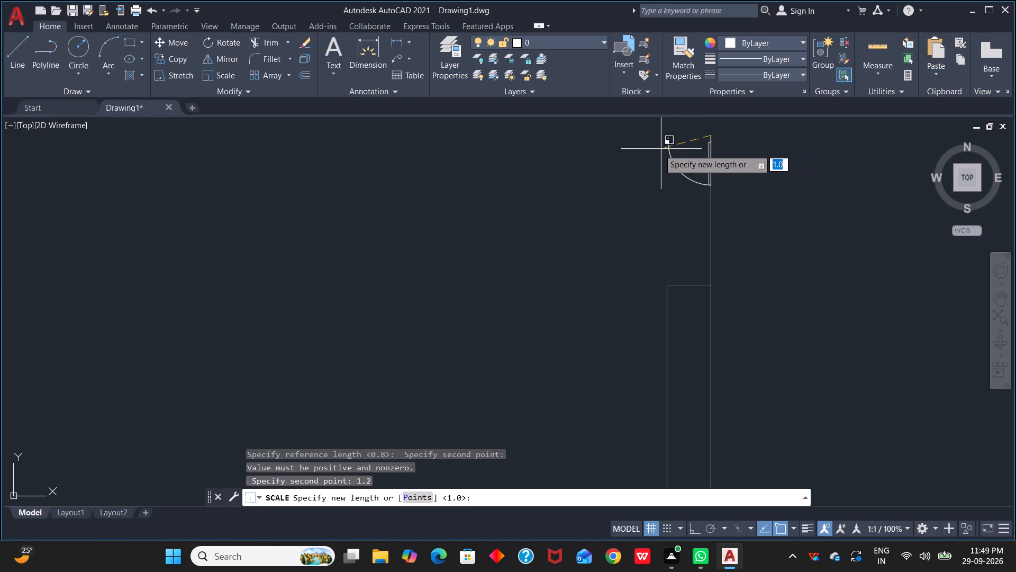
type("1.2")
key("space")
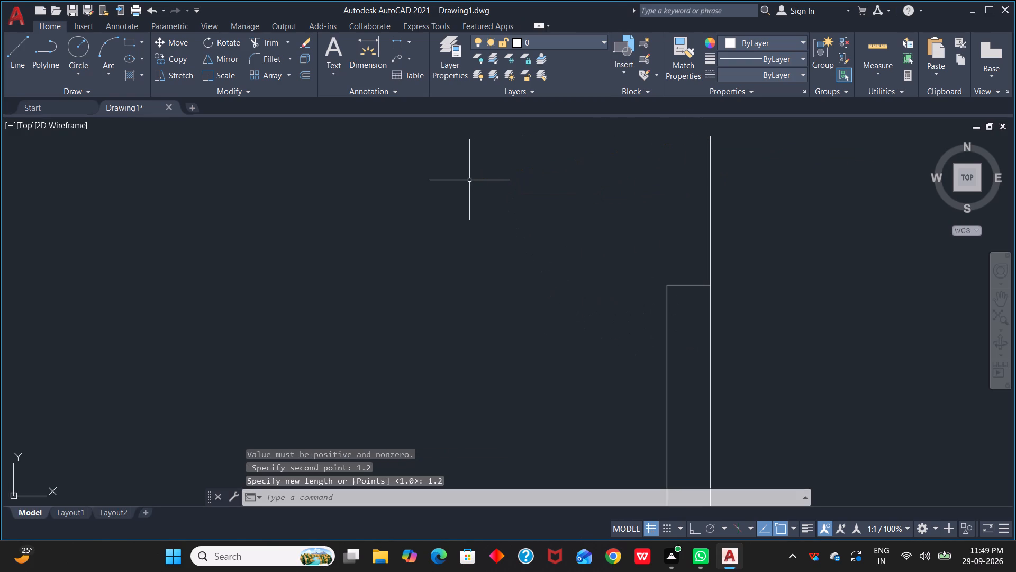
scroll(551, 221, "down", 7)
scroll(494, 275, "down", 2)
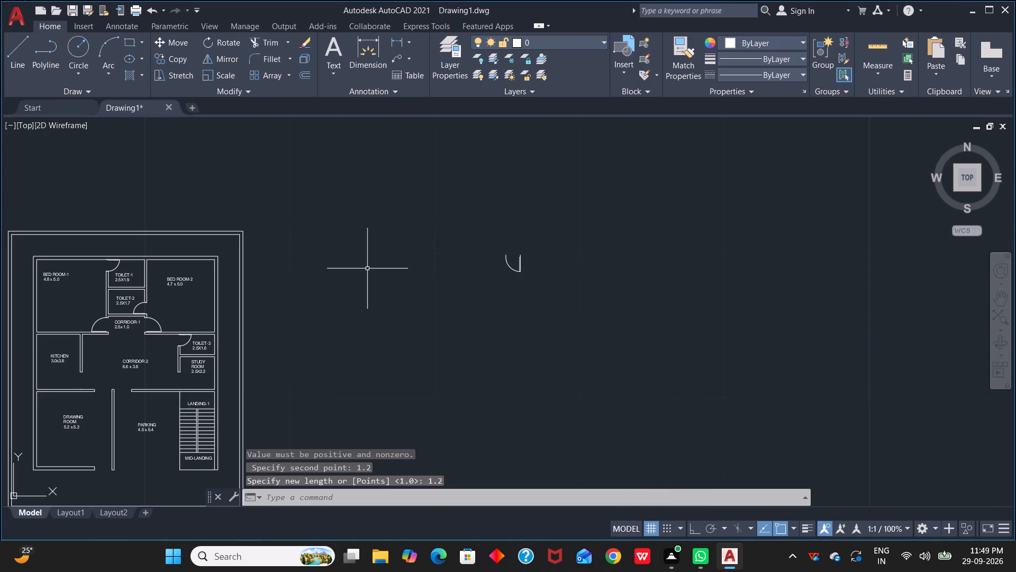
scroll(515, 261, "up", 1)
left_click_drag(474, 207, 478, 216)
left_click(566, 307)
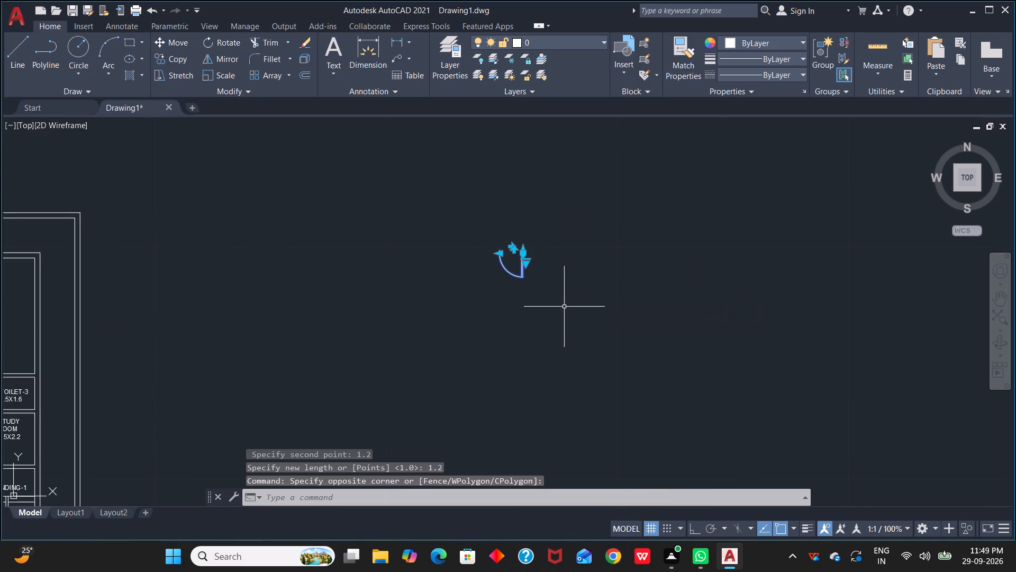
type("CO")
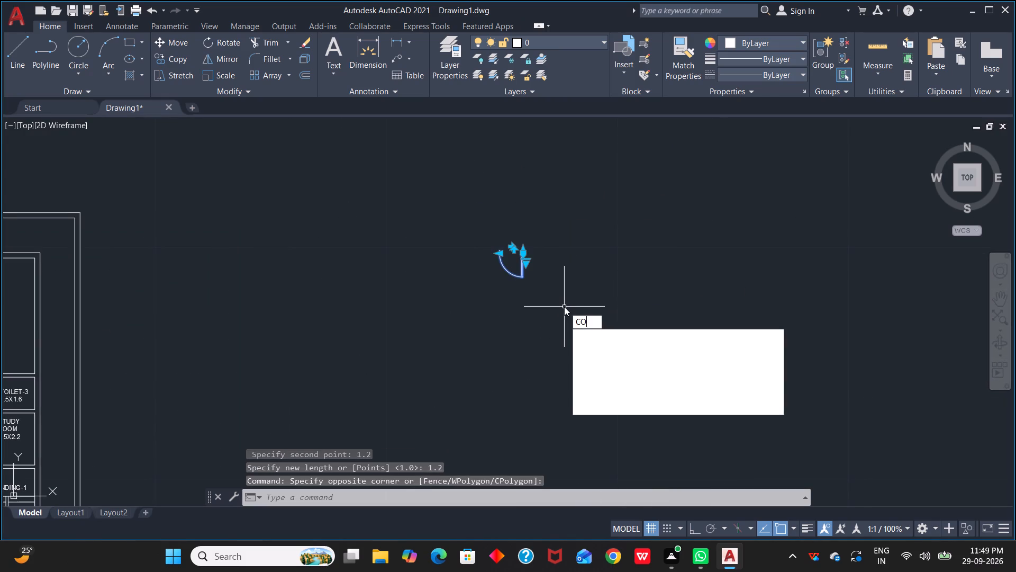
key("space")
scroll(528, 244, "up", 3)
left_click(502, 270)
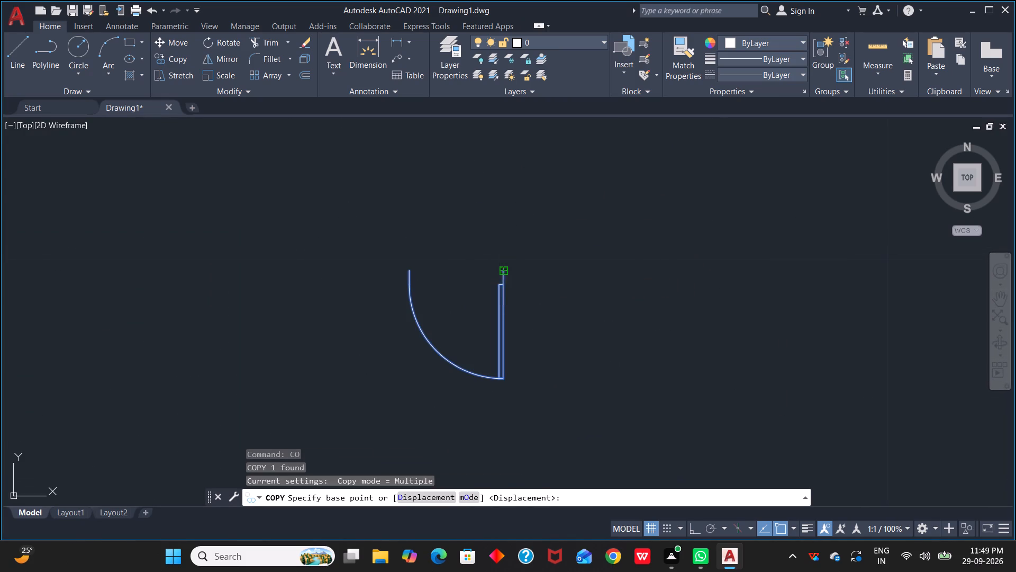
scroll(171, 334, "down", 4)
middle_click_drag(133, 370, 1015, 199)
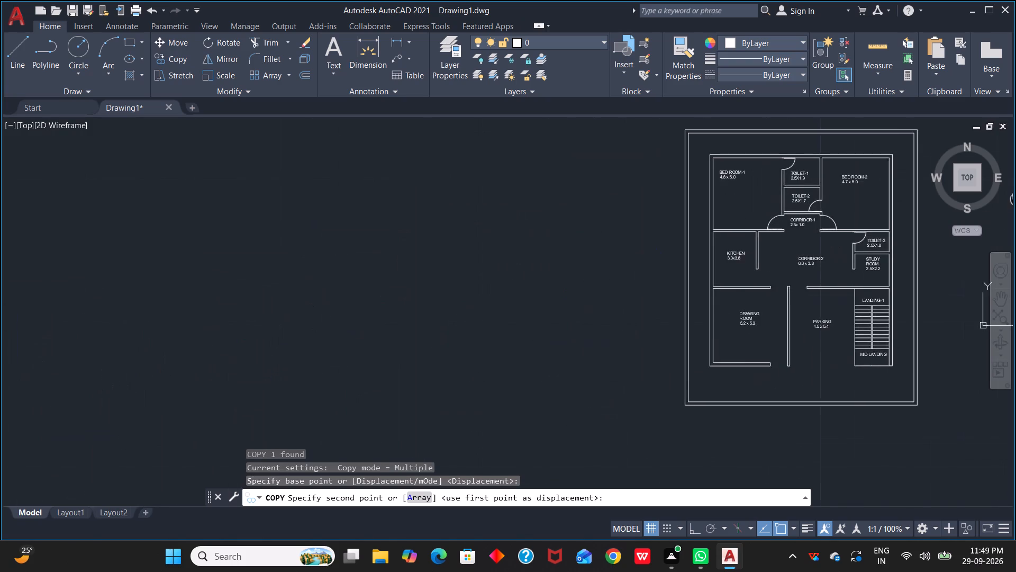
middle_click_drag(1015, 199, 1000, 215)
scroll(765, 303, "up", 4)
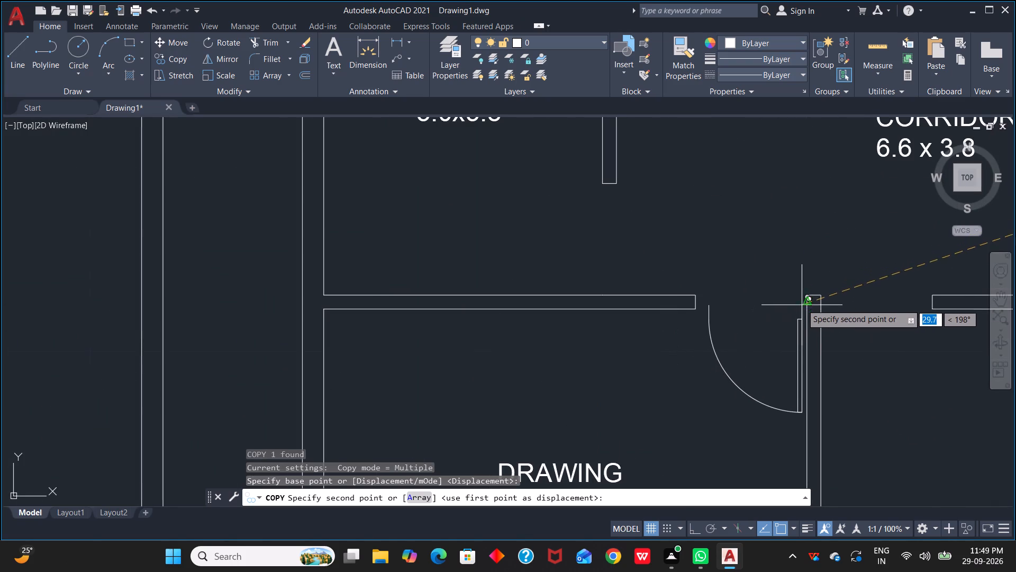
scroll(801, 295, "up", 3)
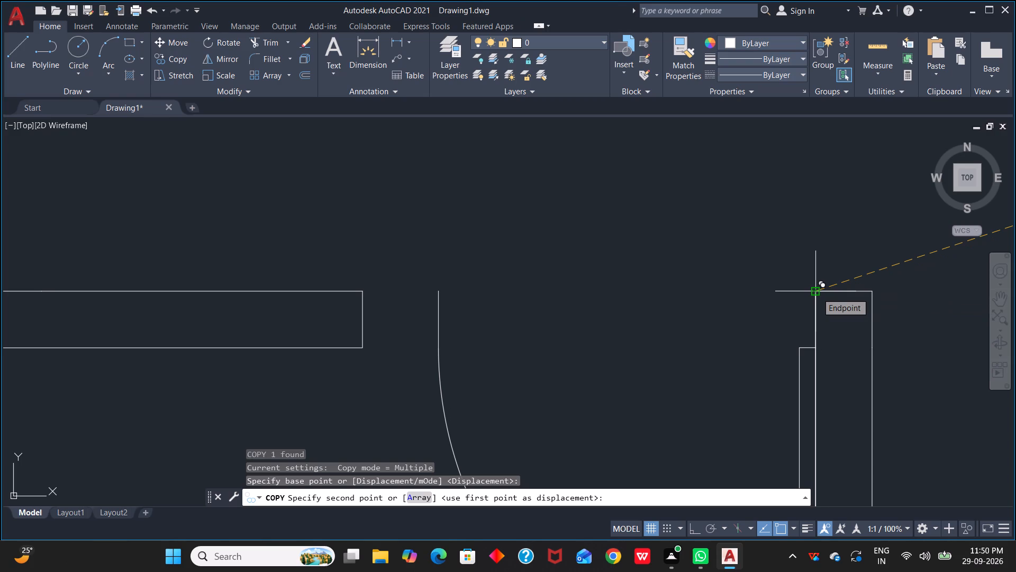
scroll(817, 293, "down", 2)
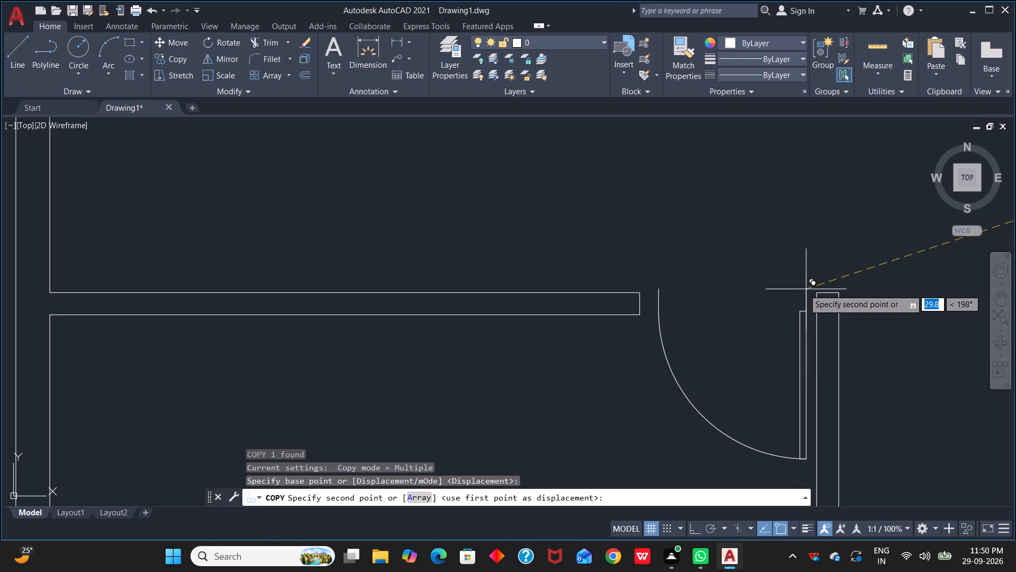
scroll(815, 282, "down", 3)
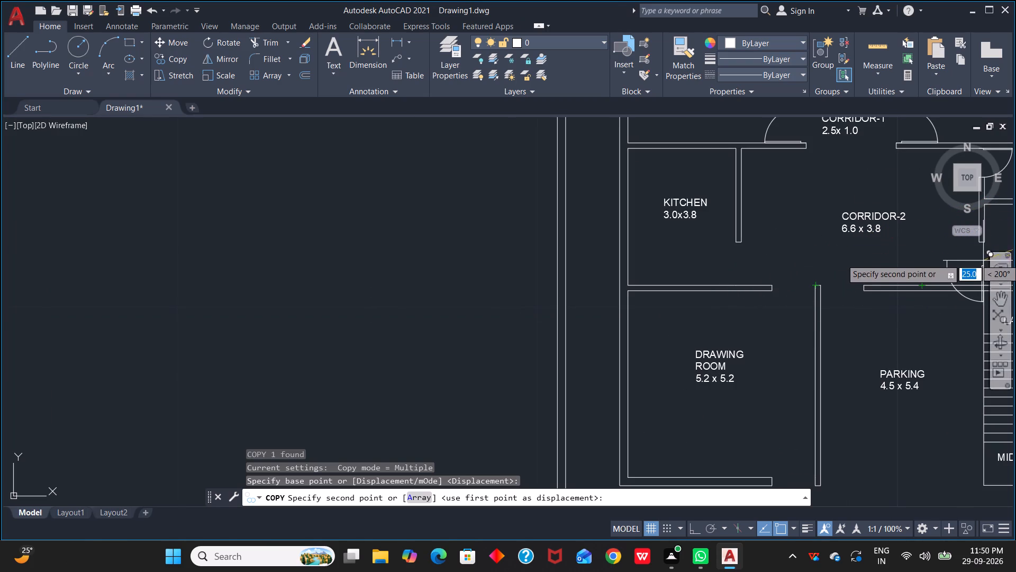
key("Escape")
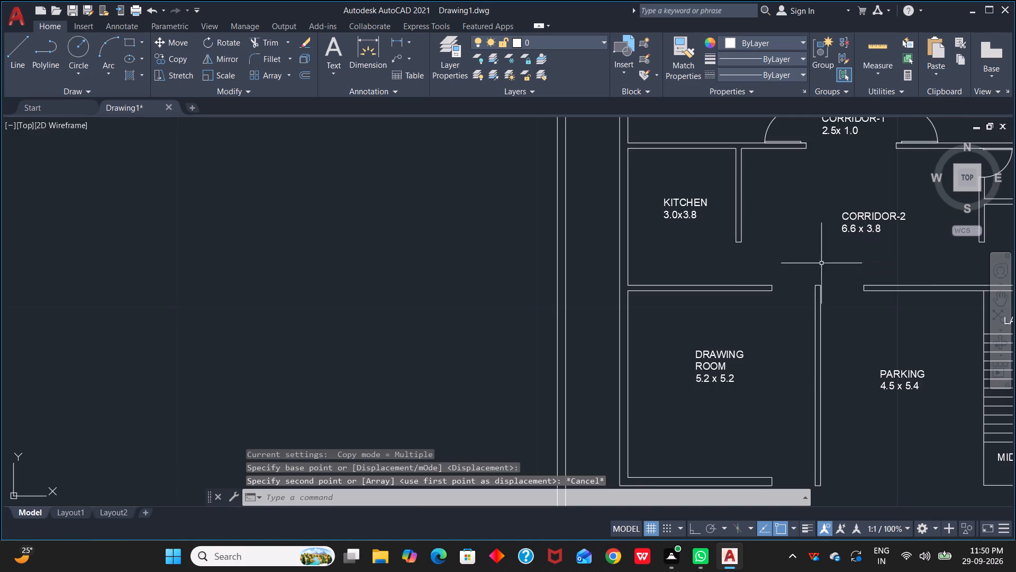
Measure the width of the door opening between the drawing room and CORRIDOR-2 with a temporary dimension.
scroll(809, 290, "up", 3)
left_click(367, 44)
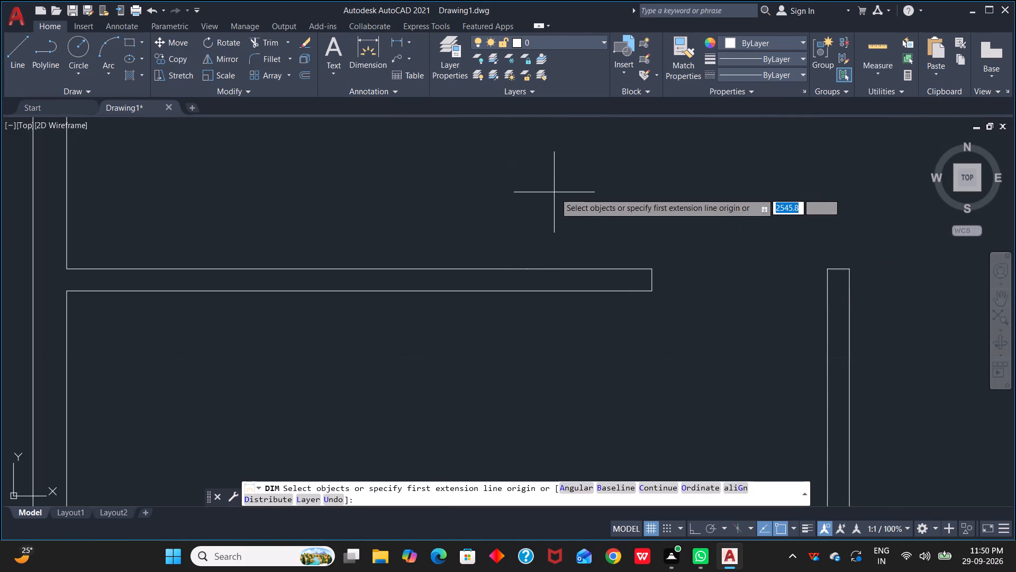
left_click(651, 266)
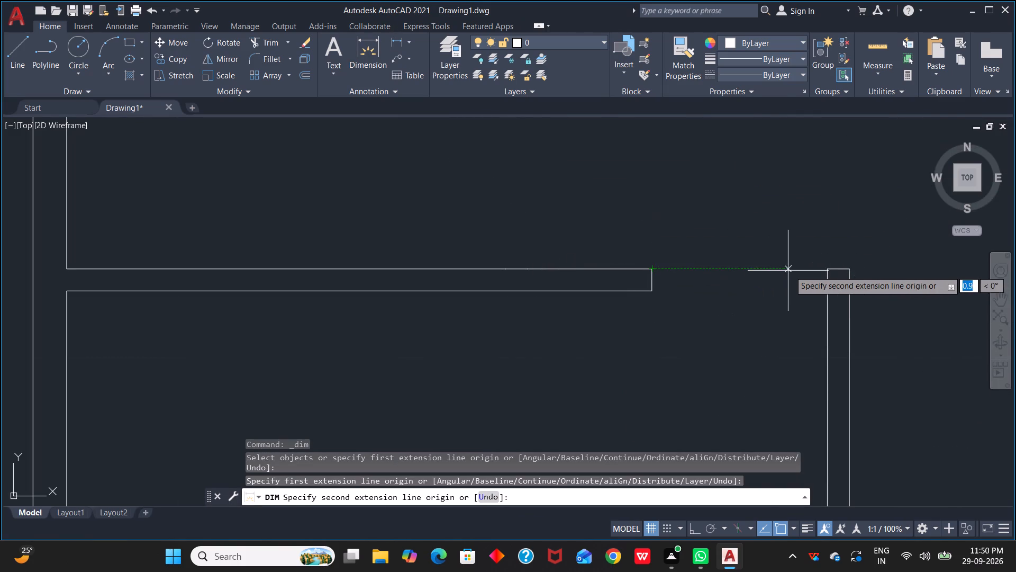
scroll(832, 270, "up", 3)
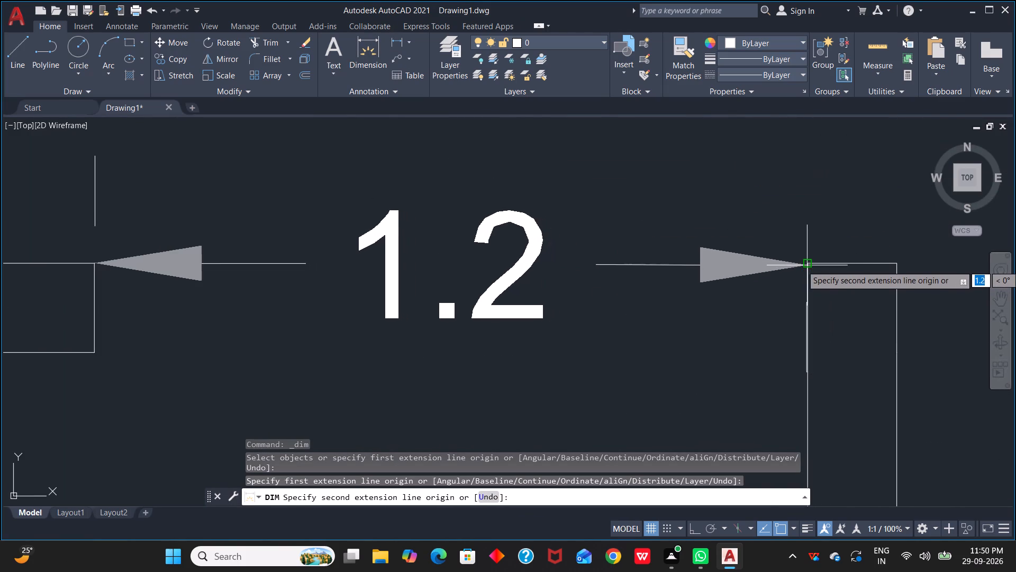
key("Escape")
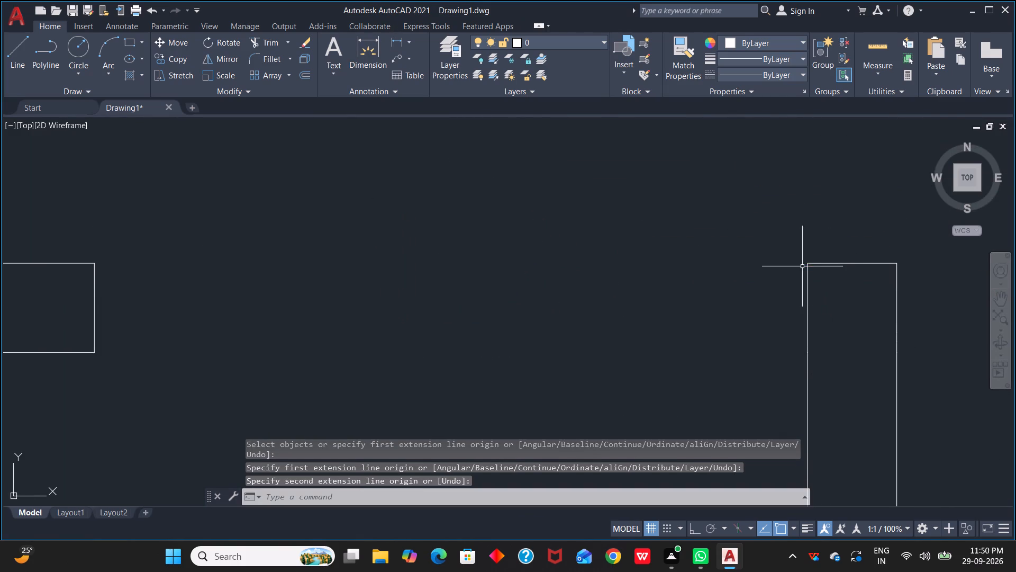
Measure the spare door's width between the free ends of its two side lines with a temporary line.
scroll(897, 268, "down", 7)
middle_click_drag(930, 301, 334, 275)
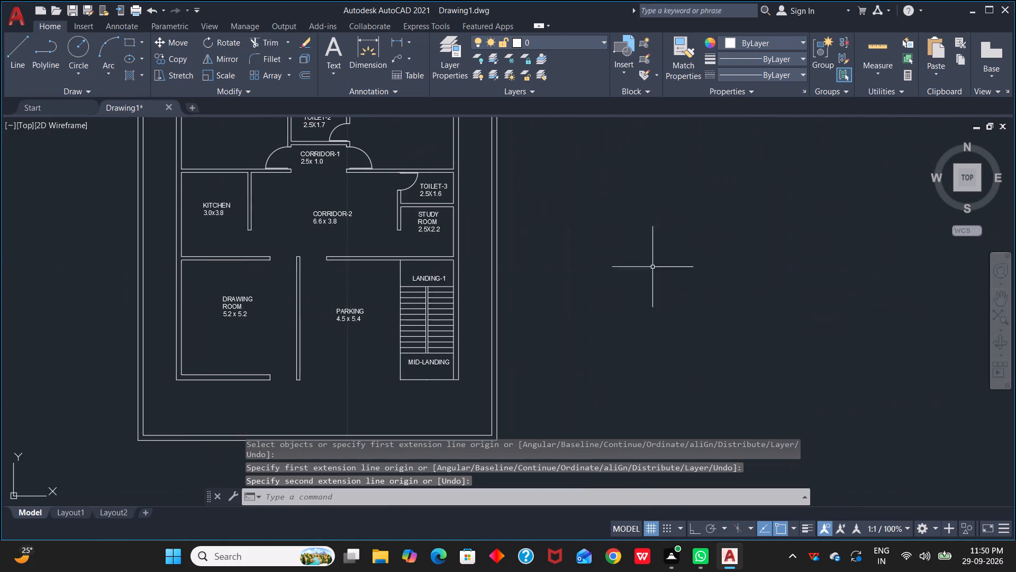
scroll(670, 254, "down", 1)
middle_click_drag(663, 299, 656, 321)
scroll(802, 235, "up", 2)
middle_click_drag(803, 233, 734, 433)
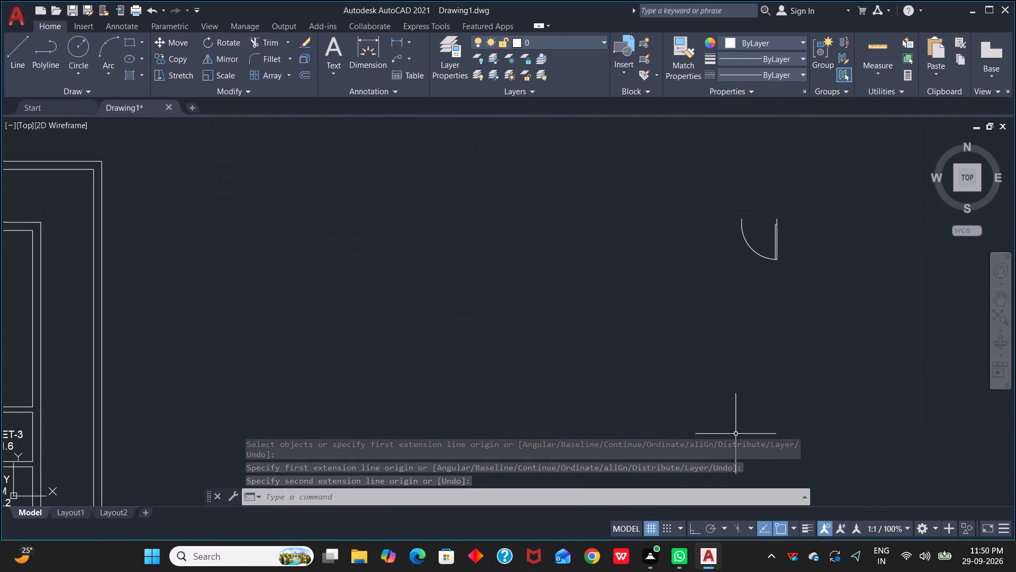
scroll(810, 230, "up", 3)
middle_click_drag(734, 231, 805, 280)
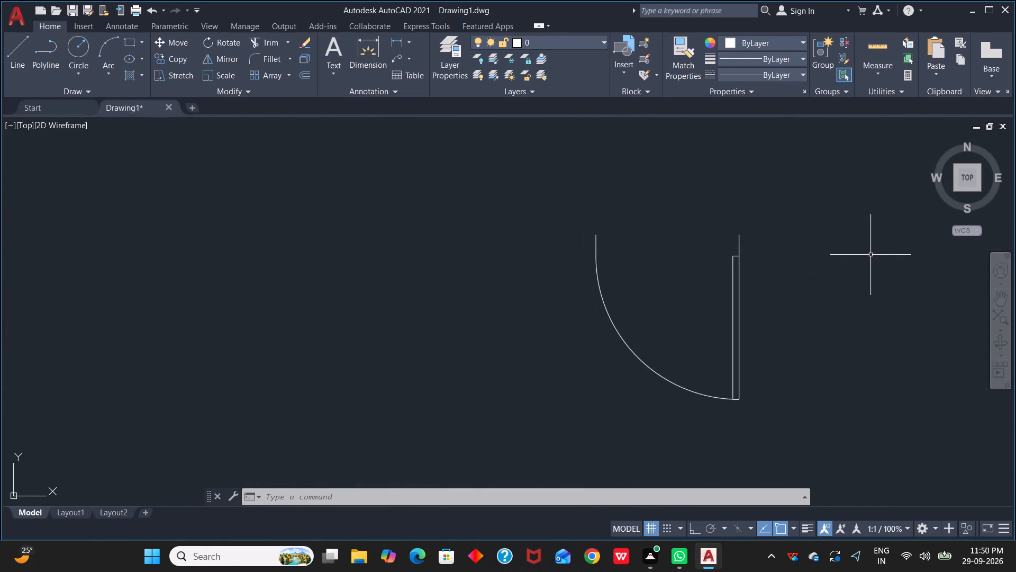
type("L")
key("space")
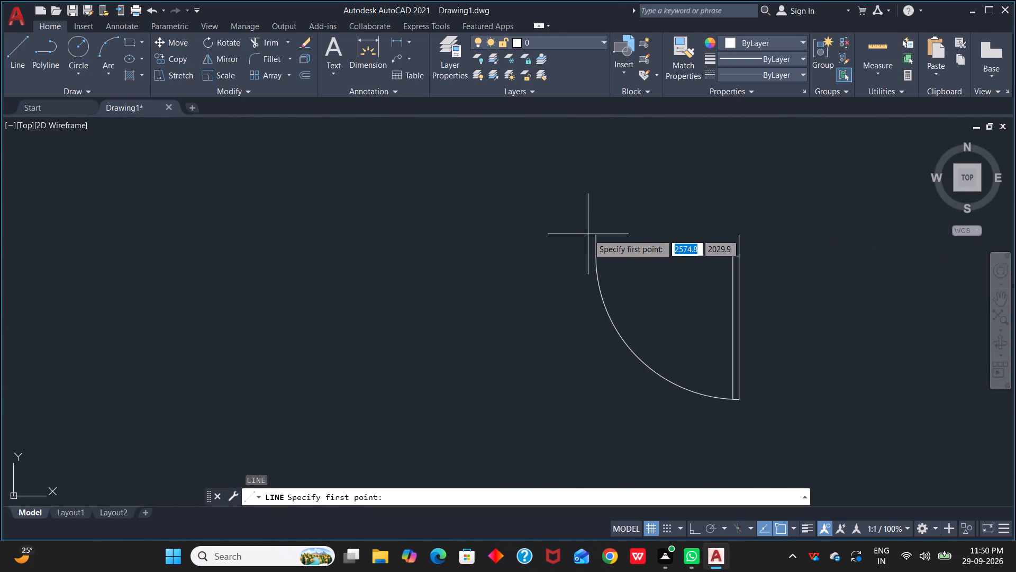
left_click(594, 234)
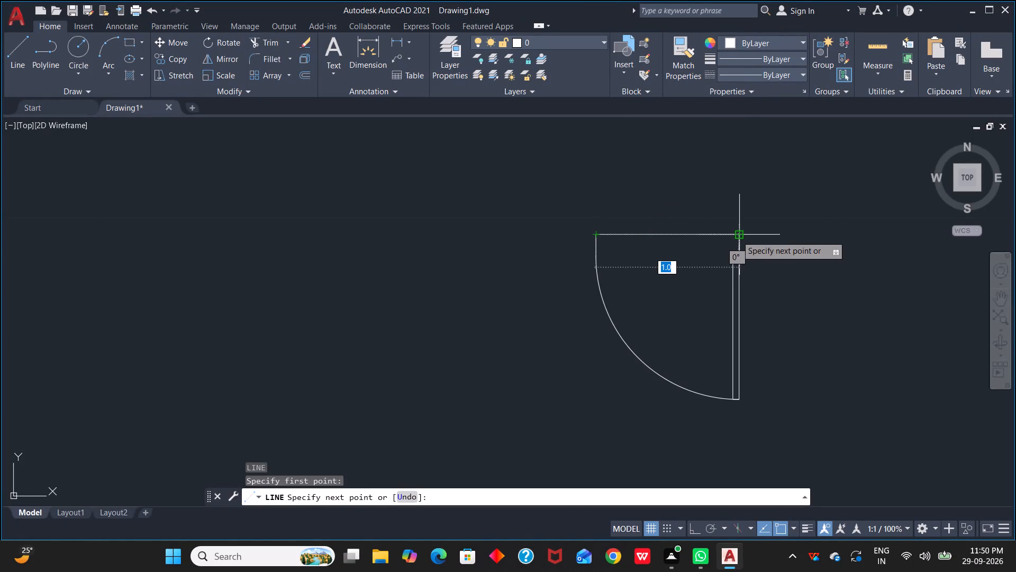
key("Escape")
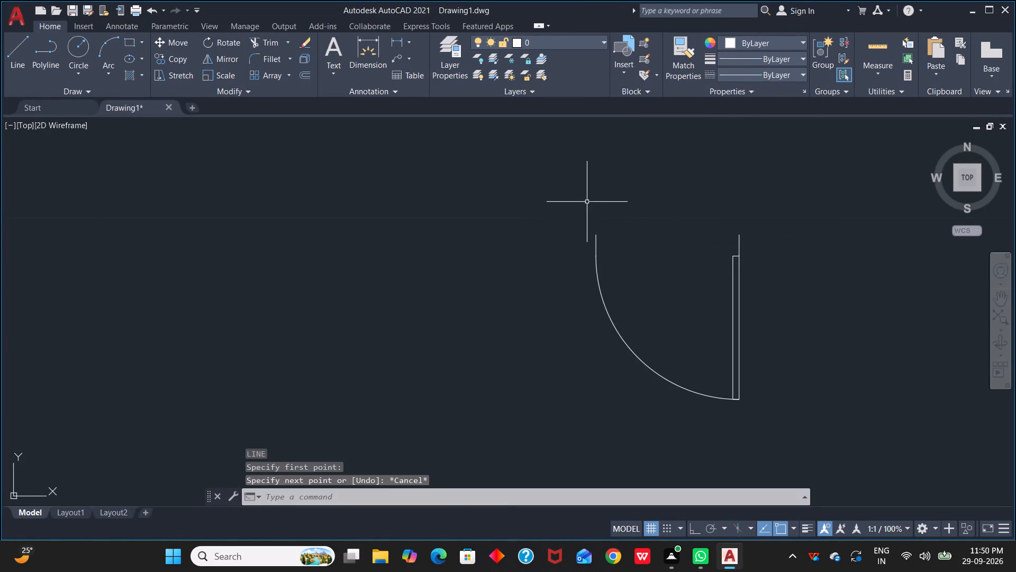
Scale the spare door by reference about its hinge-side line's free end, picking both side lines' free ends as reference and new length 1.2.
left_click_drag(590, 196, 592, 205)
left_click(802, 433)
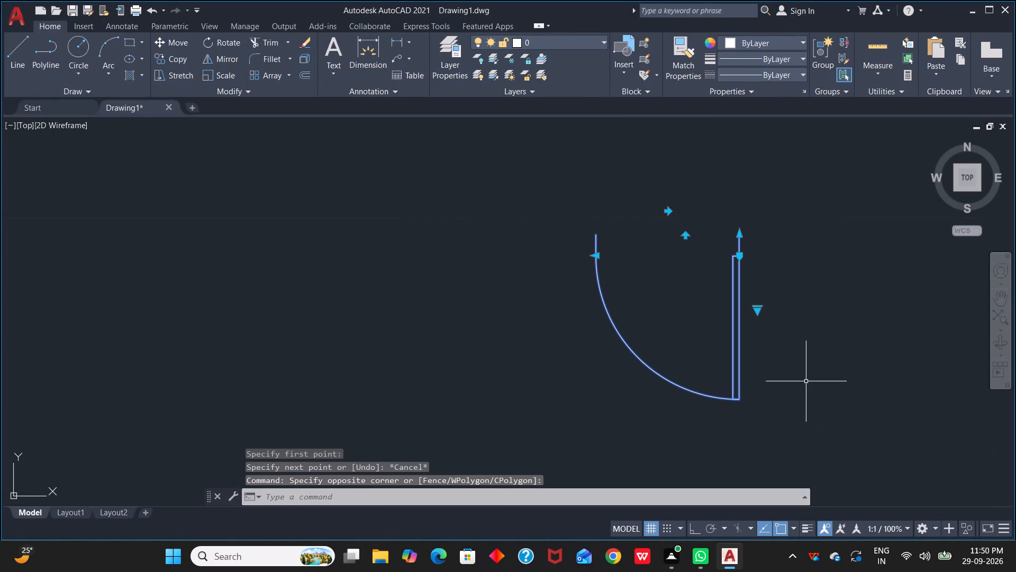
key("s")
type("C")
key("space")
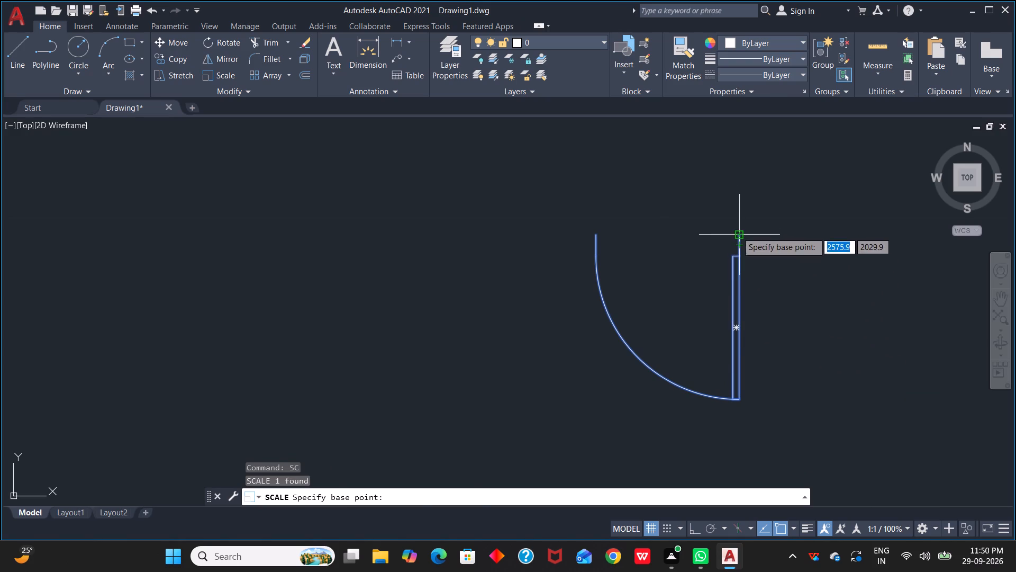
left_click(737, 232)
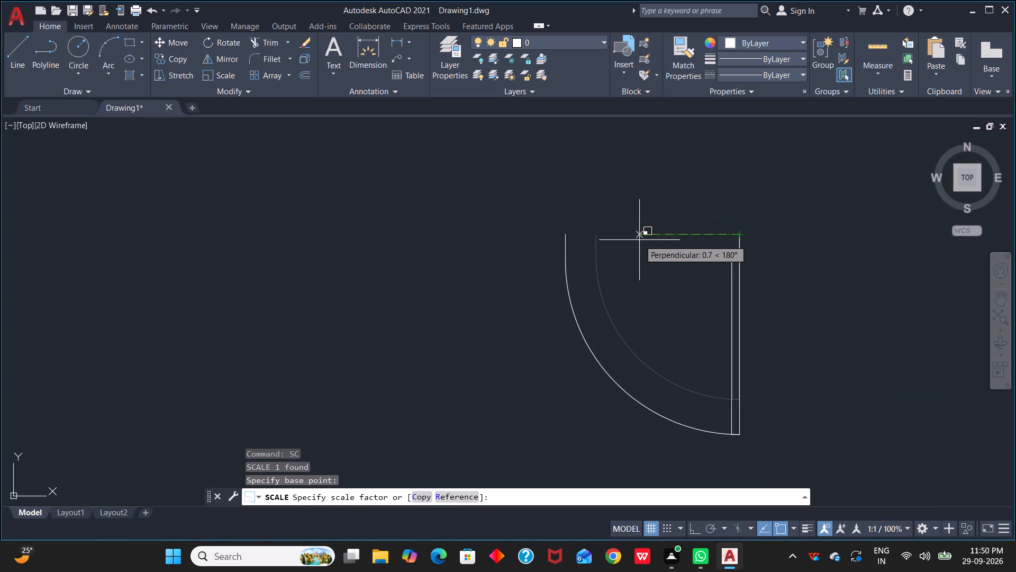
type("R")
key("space")
scroll(745, 236, "up", 2)
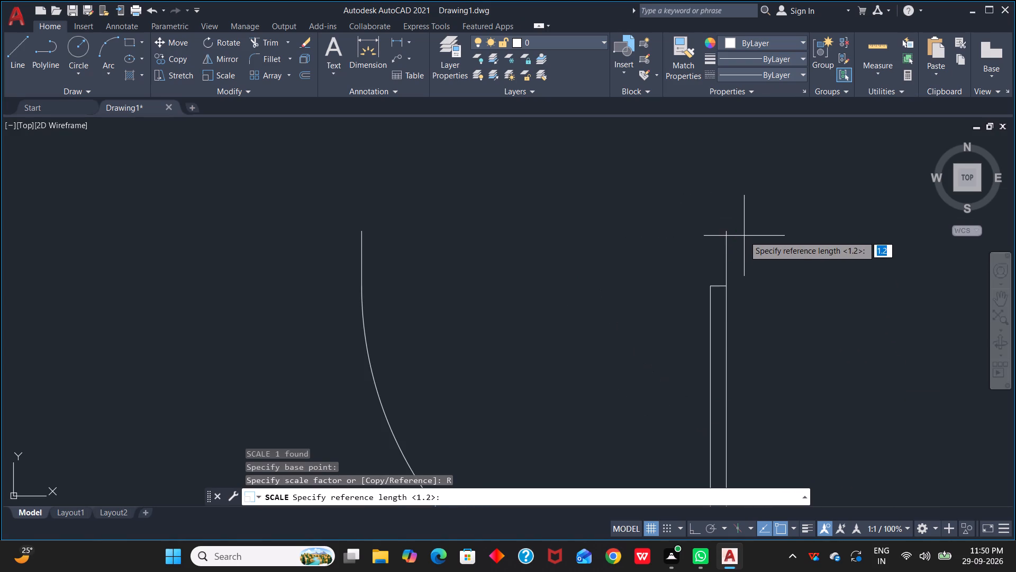
left_click(725, 235)
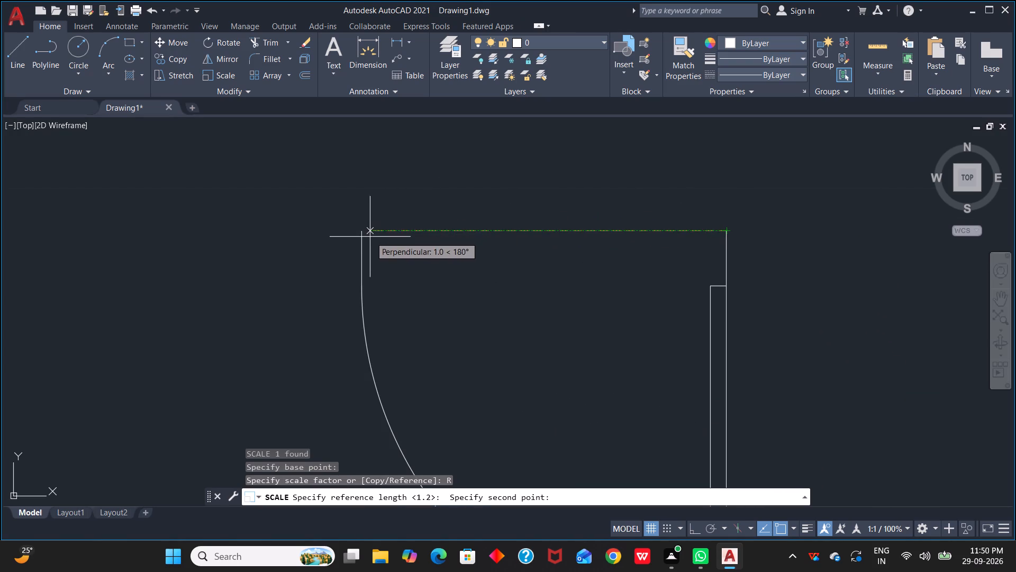
scroll(359, 237, "up", 3)
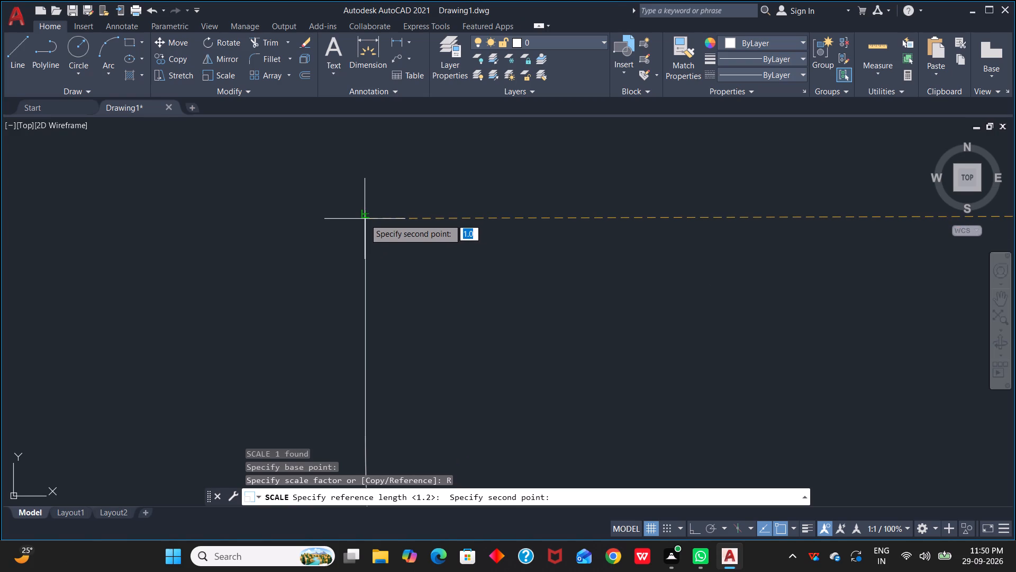
left_click(365, 219)
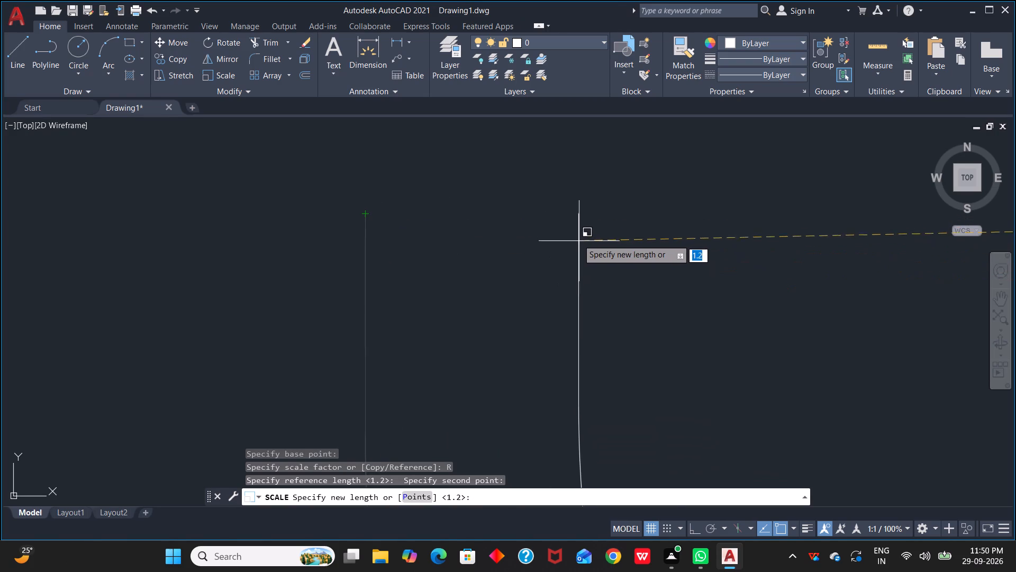
scroll(570, 227, "down", 3)
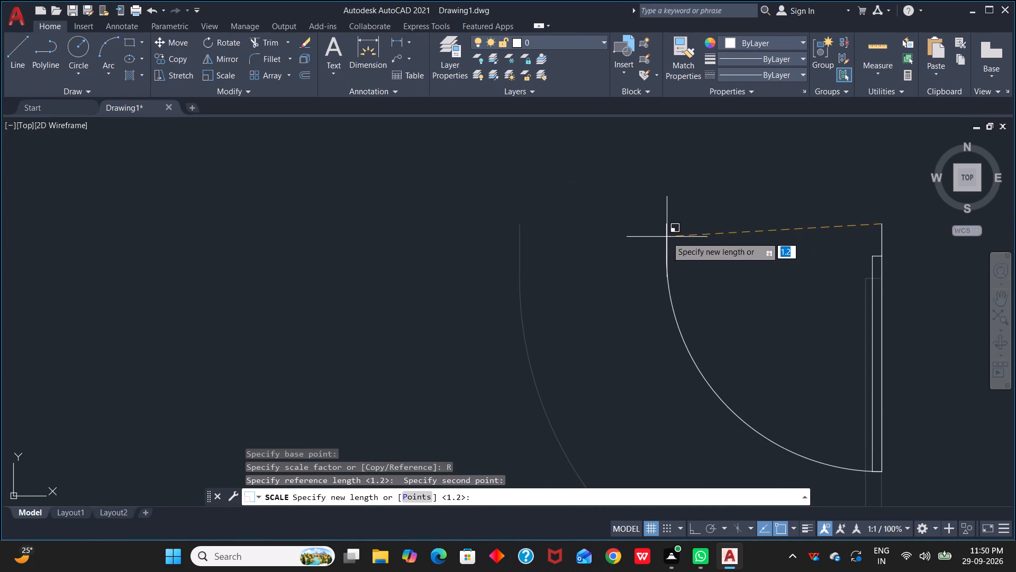
type("1.2")
key("Return")
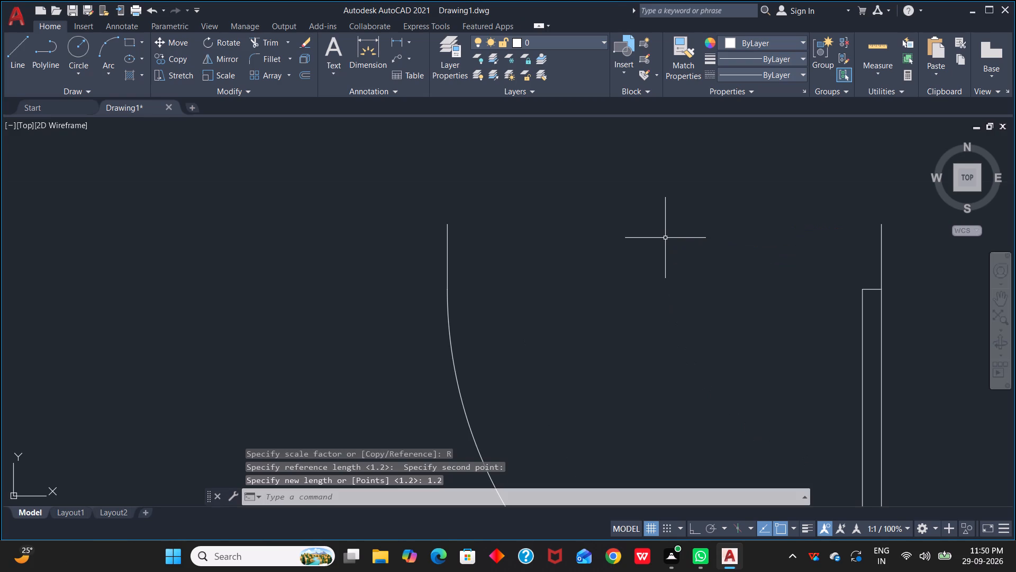
Copy the spare door by its hinge-side line's free end into the opening between the drawing room and CORRIDOR-2, hinged at the parking-side wall.
scroll(703, 253, "down", 3)
left_click(623, 200)
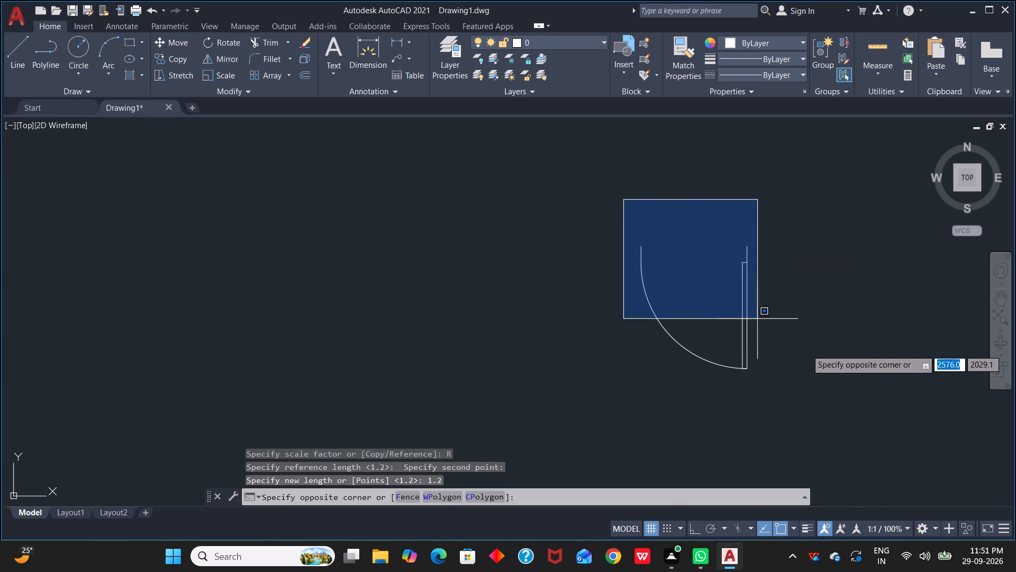
left_click(809, 386)
type("CO")
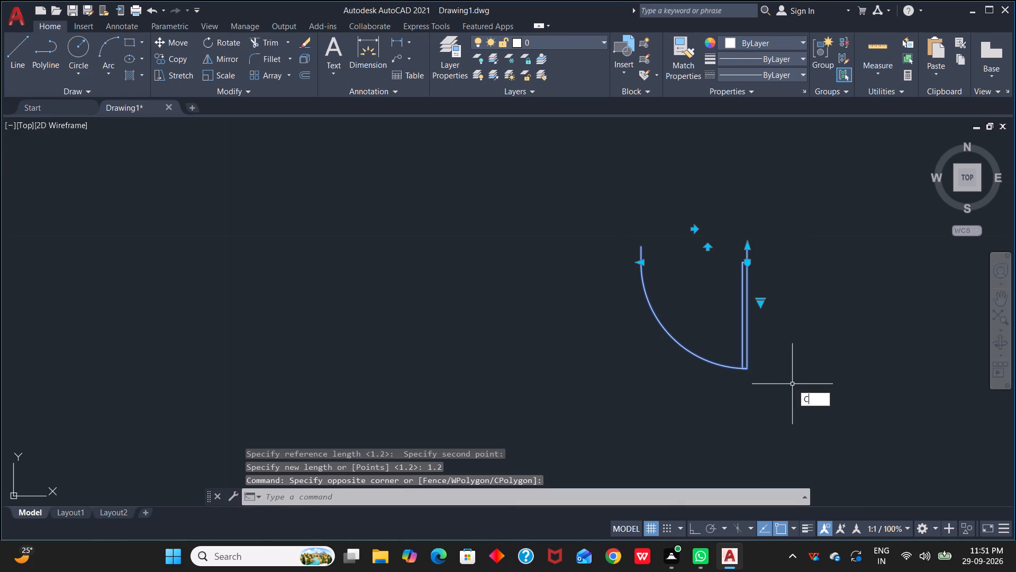
key("space")
scroll(746, 236, "up", 2)
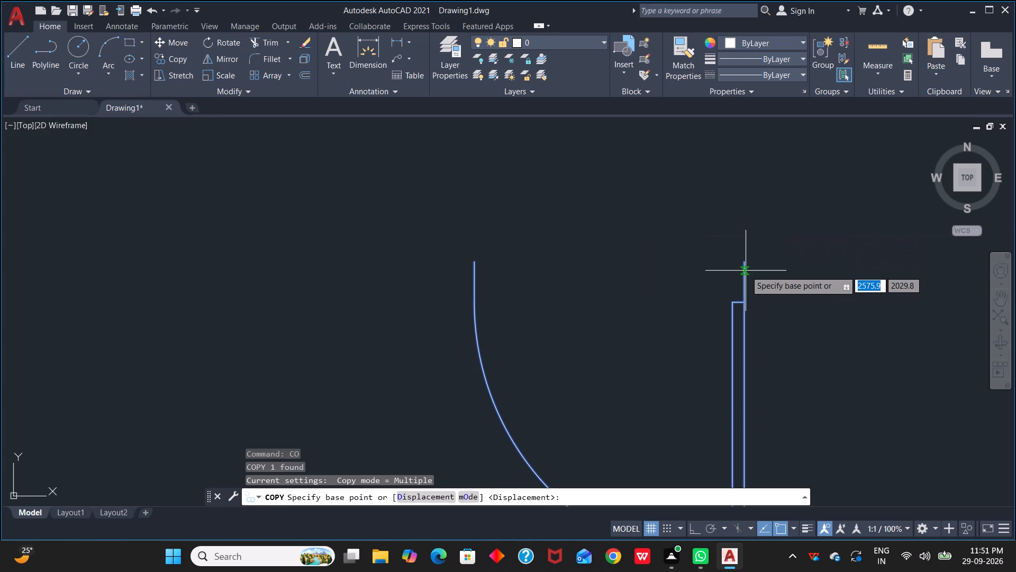
left_click(746, 264)
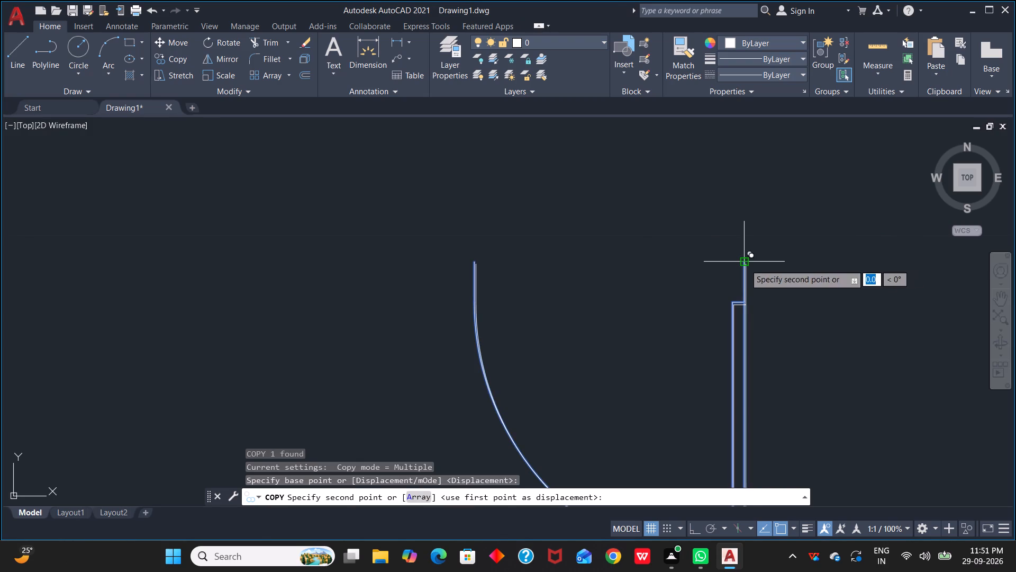
scroll(313, 288, "down", 6)
middle_click_drag(25, 374, 774, 355)
scroll(694, 402, "up", 3)
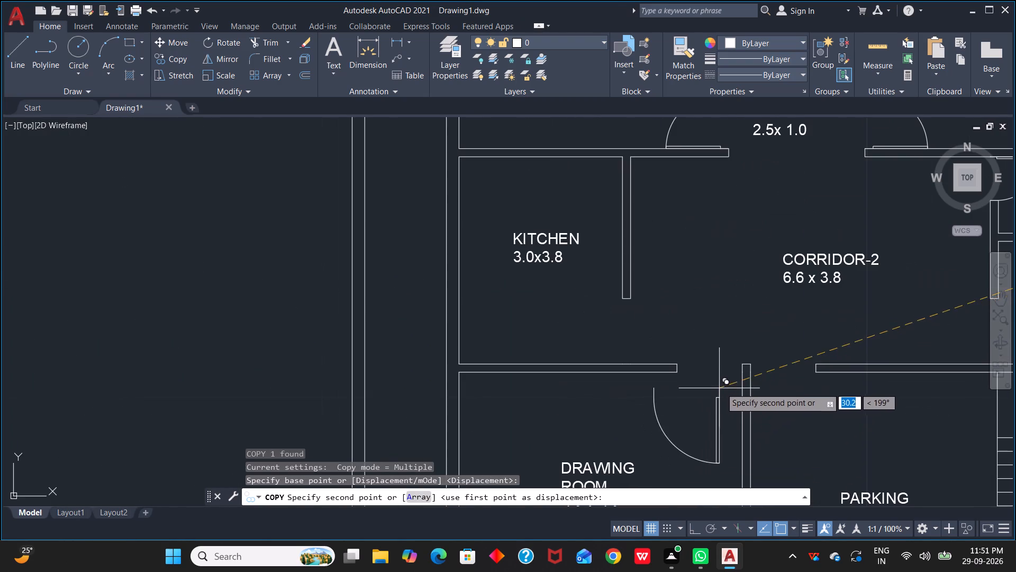
scroll(738, 367, "up", 3)
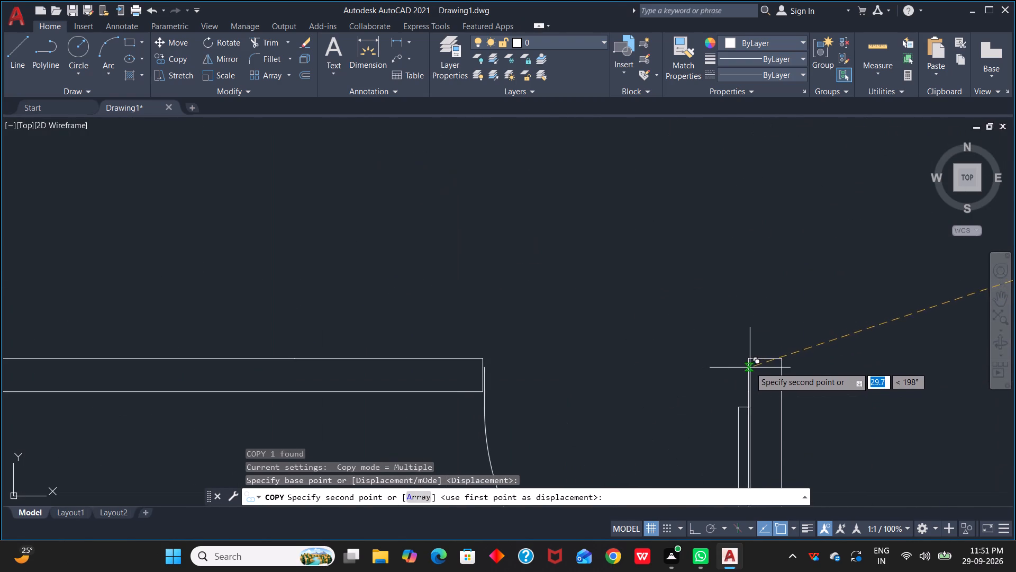
left_click(750, 362)
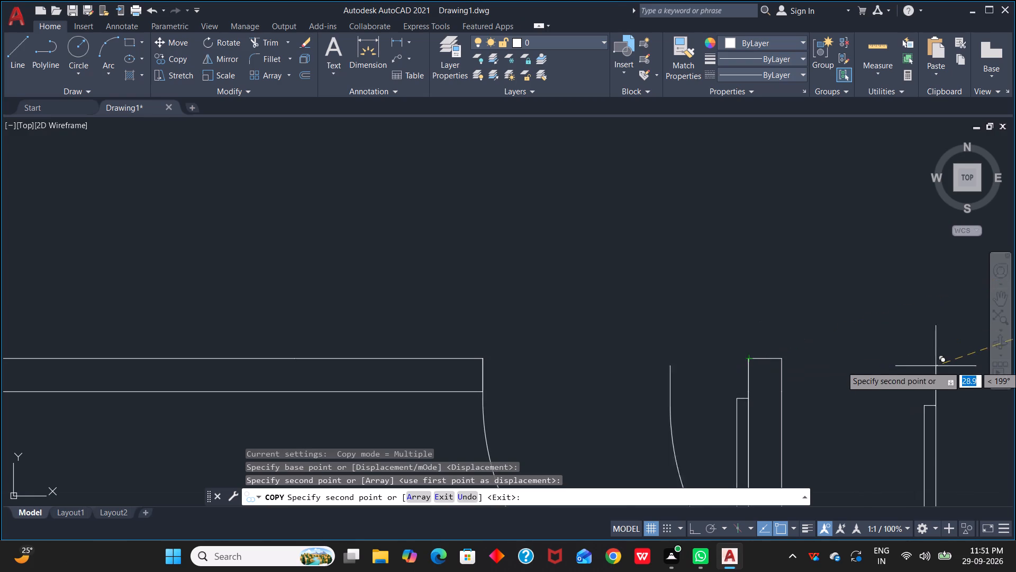
Place another copy of the door in the opening between PARKING and CORRIDOR-2, at the upper corner of the wall end opposite the drawing room.
scroll(946, 371, "down", 3)
middle_click_drag(964, 379, 813, 375)
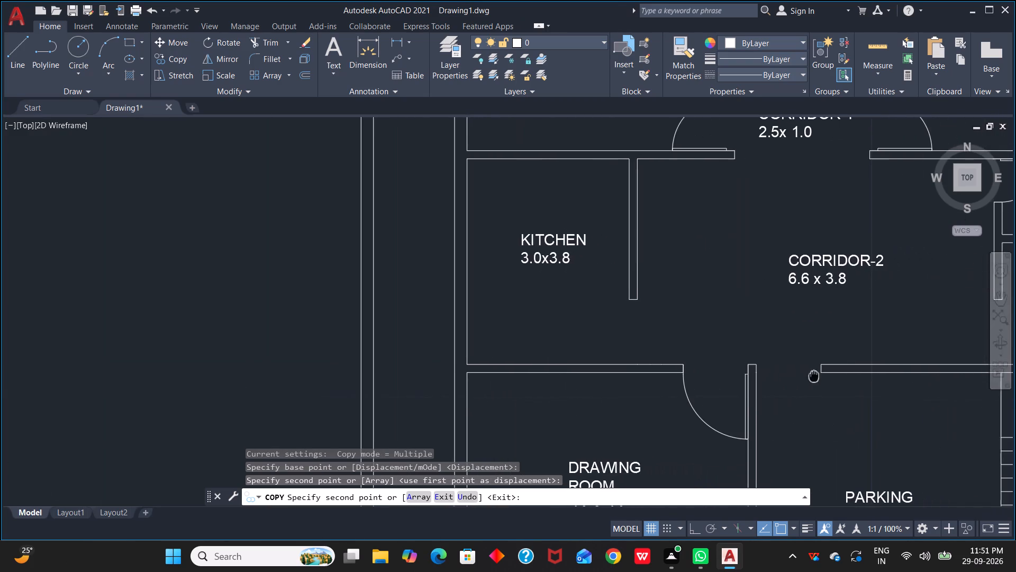
middle_click_drag(813, 375, 813, 375)
scroll(830, 373, "up", 4)
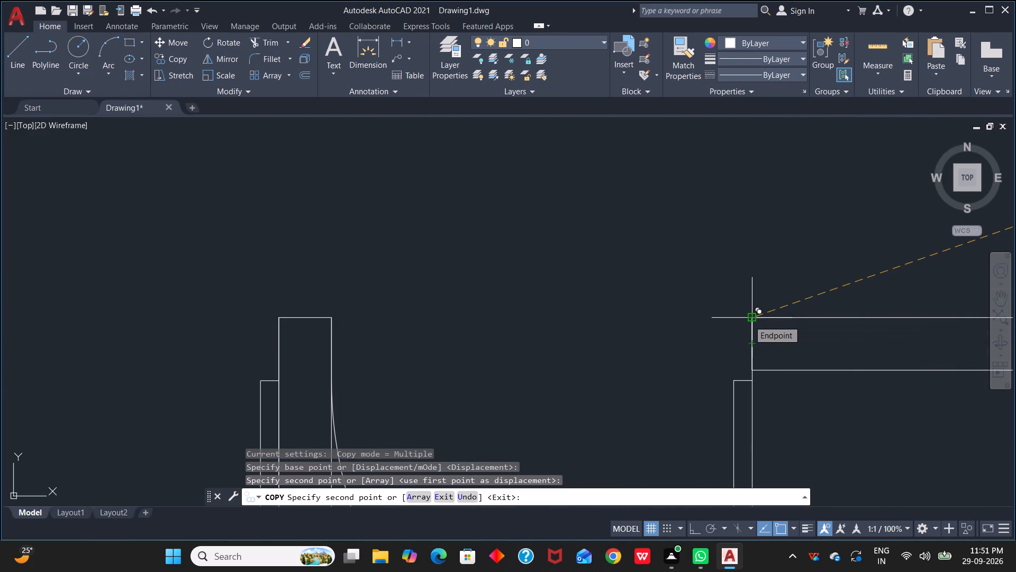
middle_click(749, 320)
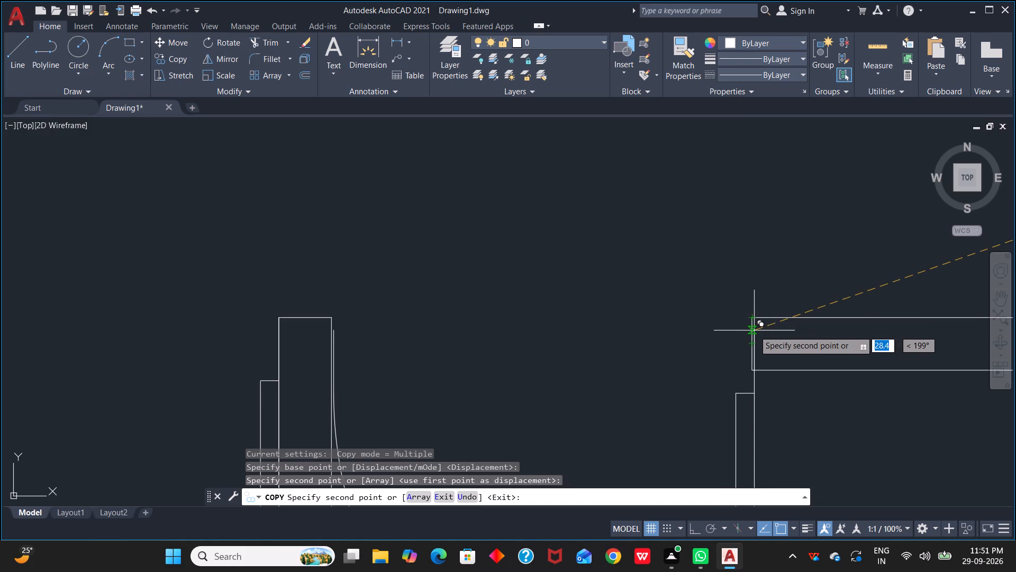
scroll(752, 325, "up", 2)
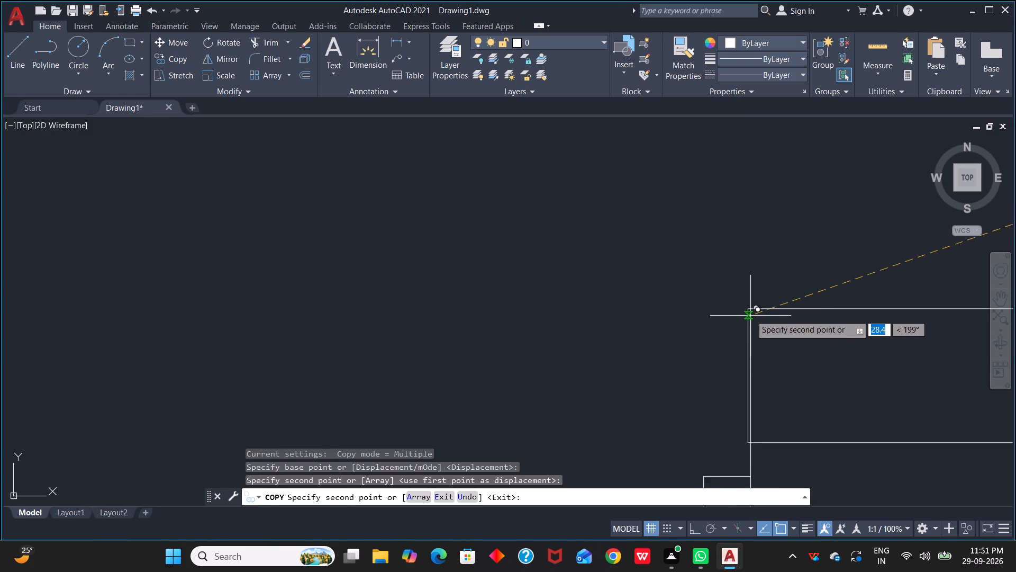
left_click(750, 307)
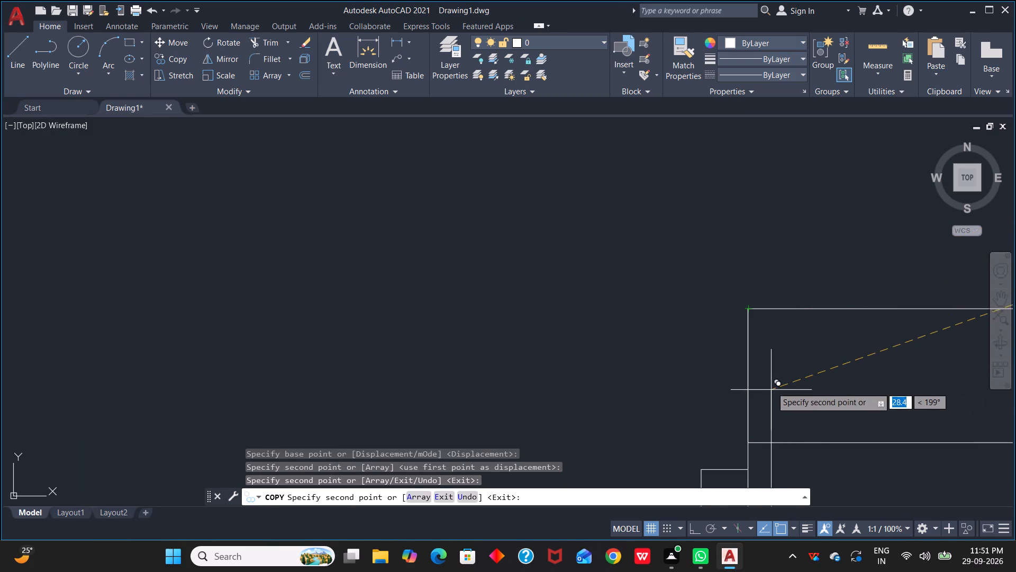
key("Escape")
Flip the parking door horizontally so its leaf hinges at the wall shared with the drawing room.
scroll(784, 450, "down", 6)
middle_click_drag(803, 481, 810, 448)
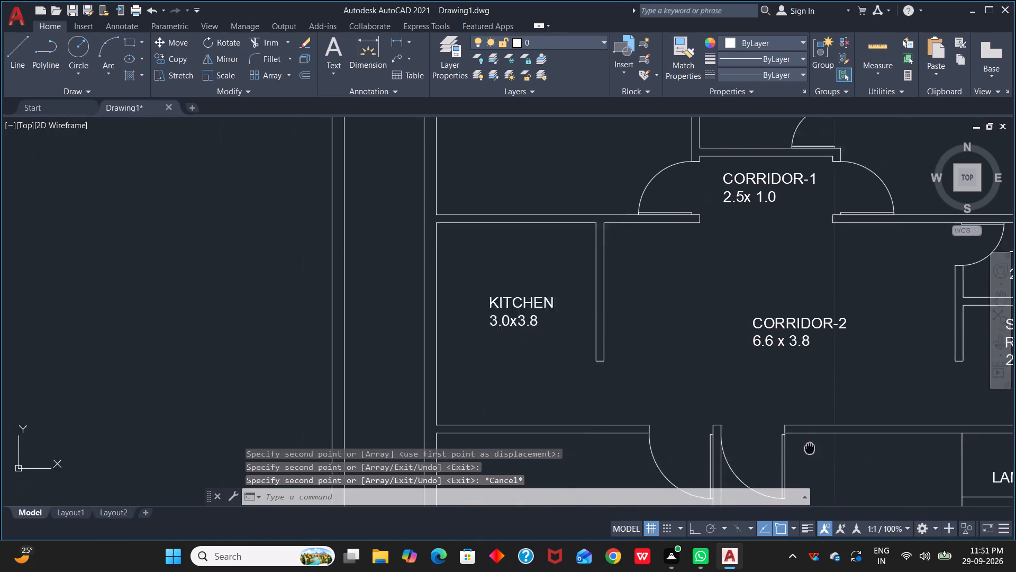
middle_click_drag(810, 448, 830, 343)
left_click(807, 354)
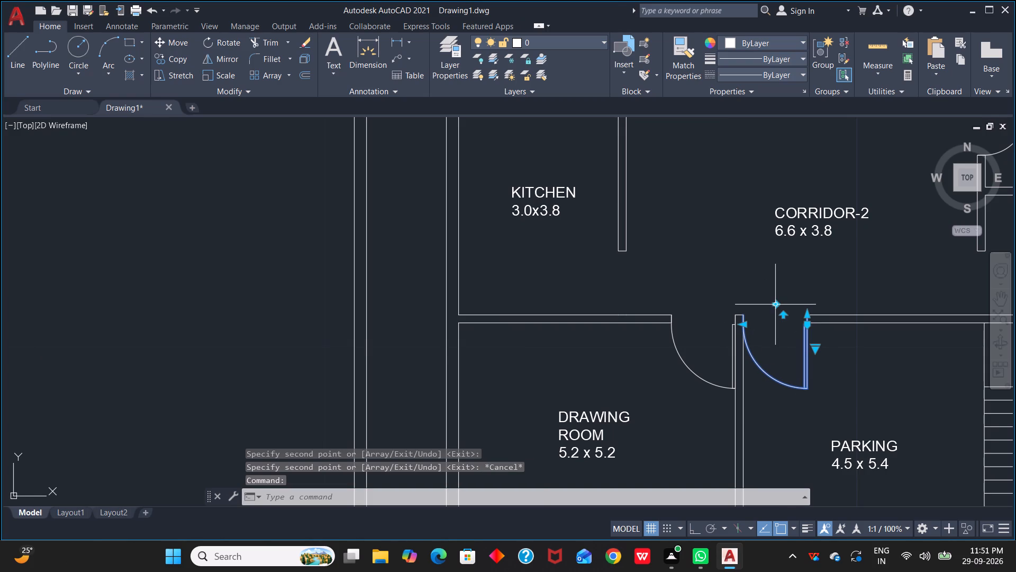
left_click(775, 302)
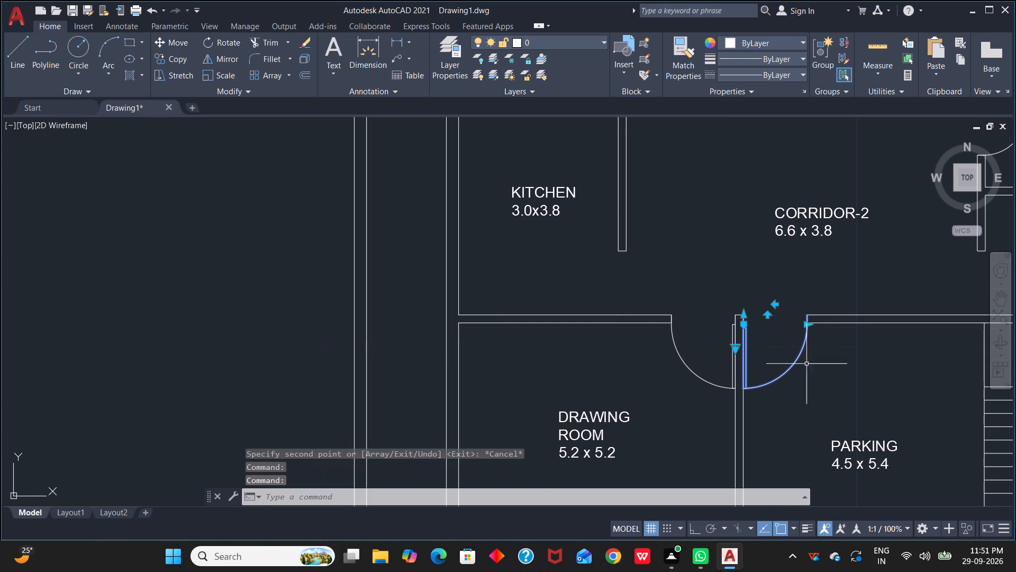
key("Escape")
Copy the spare door by its hinge-side line's free end into the drawing room's lower exterior opening, hinged on the parking wall at the inner wall face.
scroll(858, 403, "down", 1)
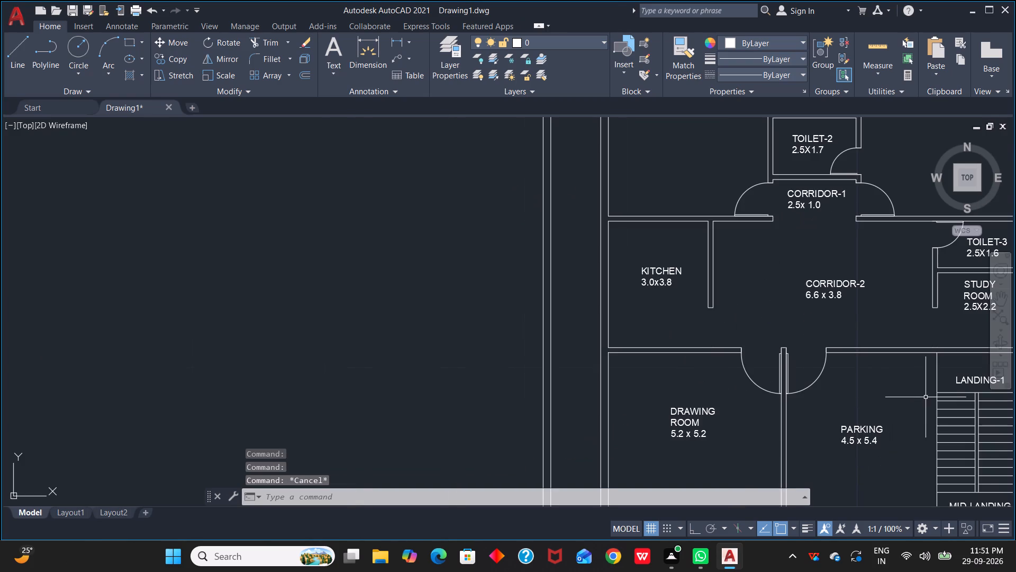
middle_click_drag(927, 397, 863, 273)
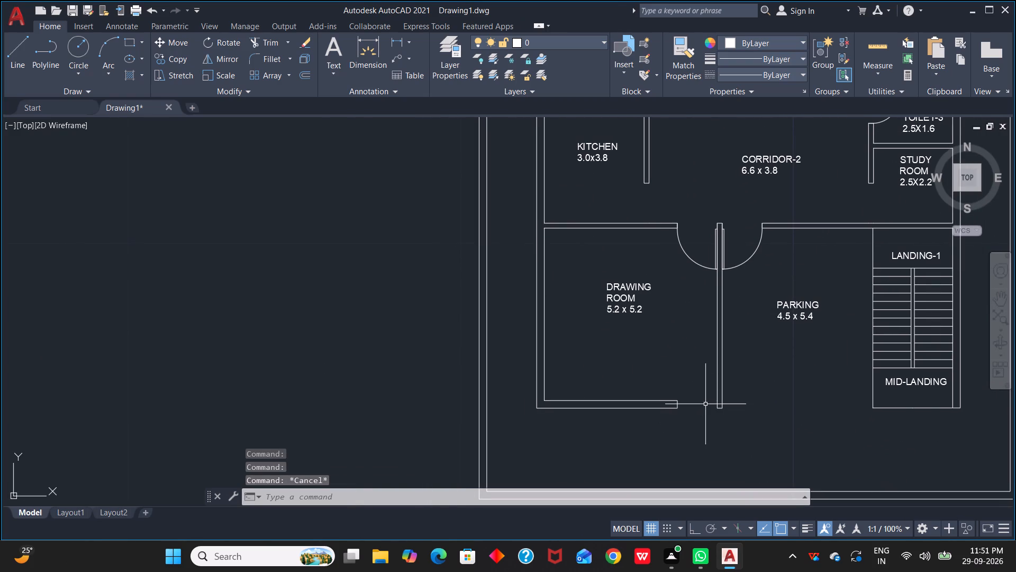
scroll(789, 361, "down", 2)
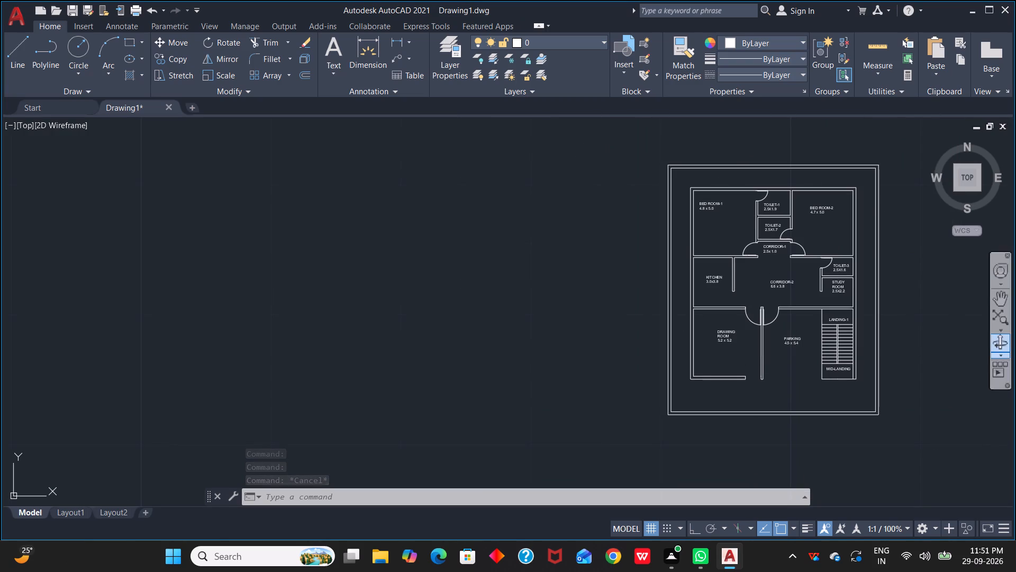
middle_click_drag(956, 320, 618, 386)
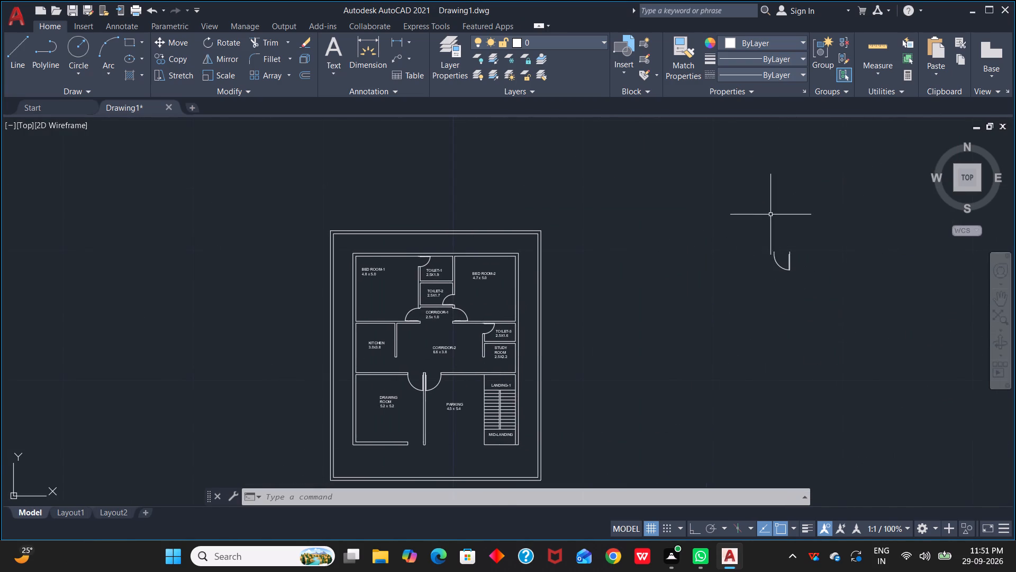
left_click_drag(769, 215, 769, 222)
left_click(819, 331)
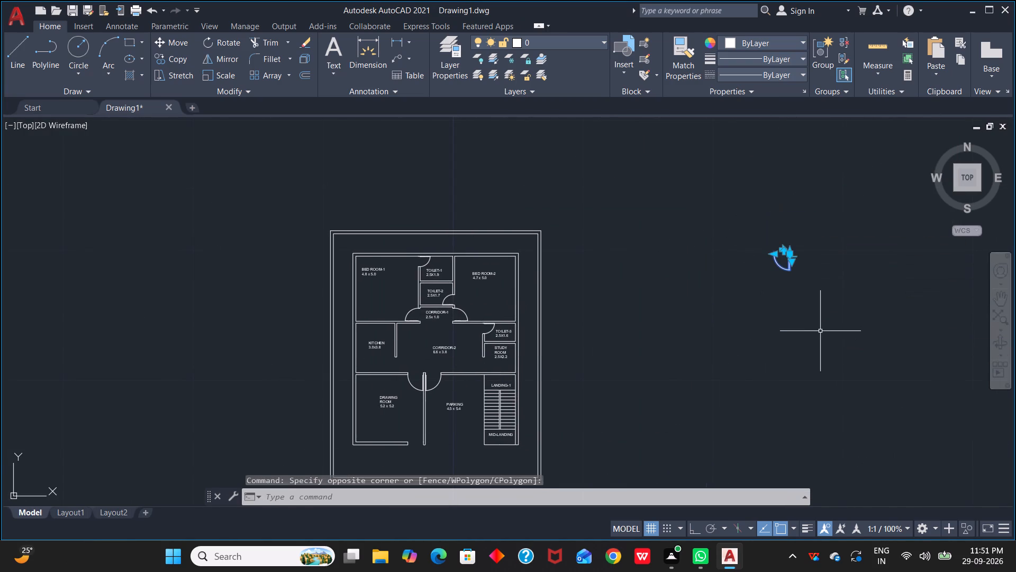
key("c")
type("O")
key("space")
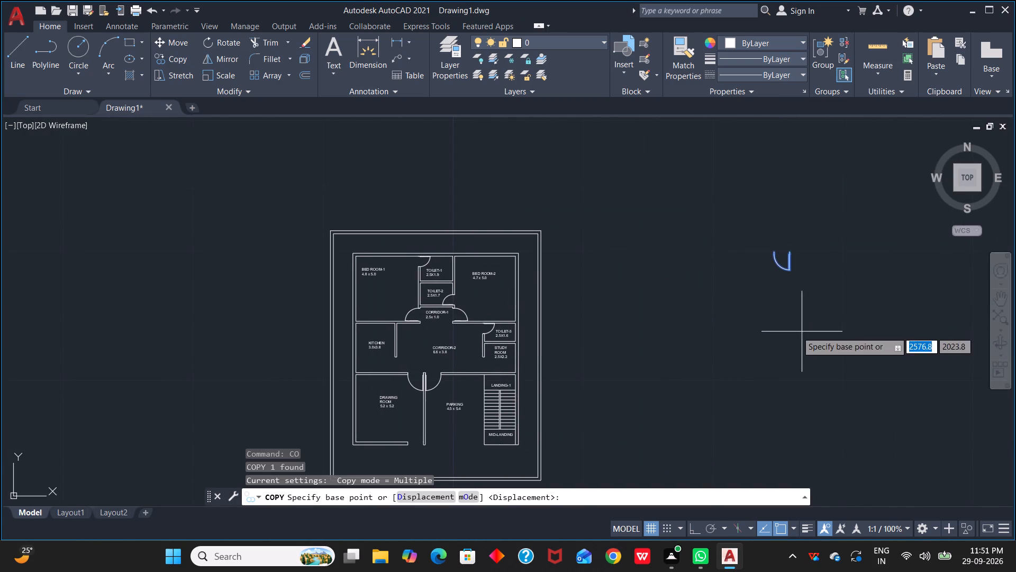
left_click(791, 247)
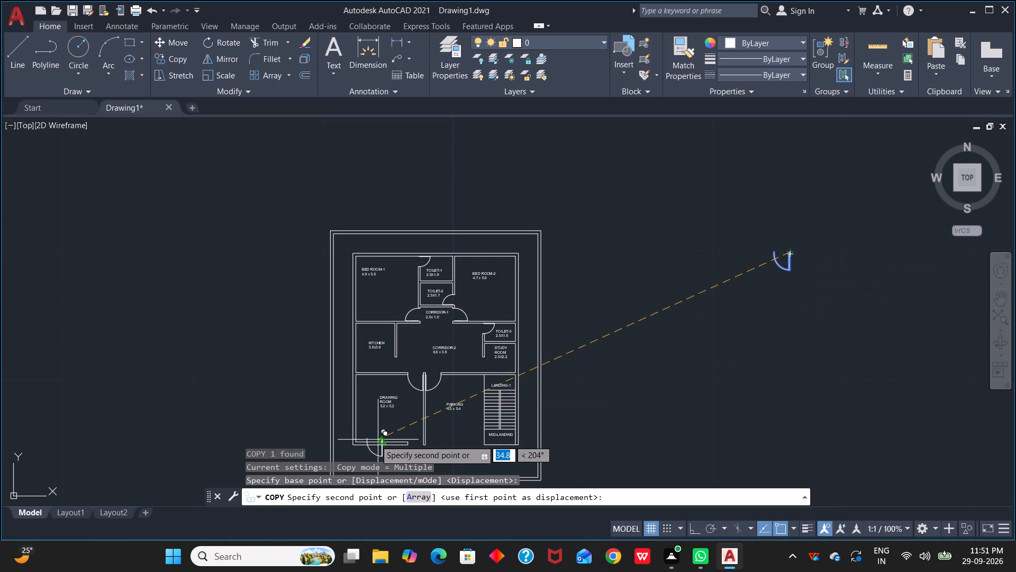
scroll(418, 432, "up", 4)
middle_click_drag(429, 448, 488, 336)
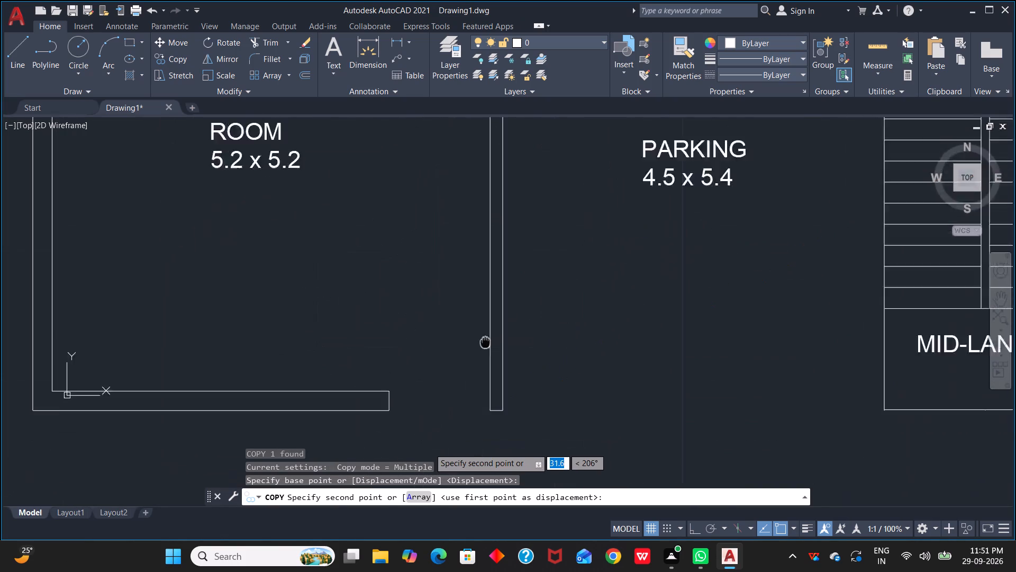
middle_click_drag(488, 336, 555, 234)
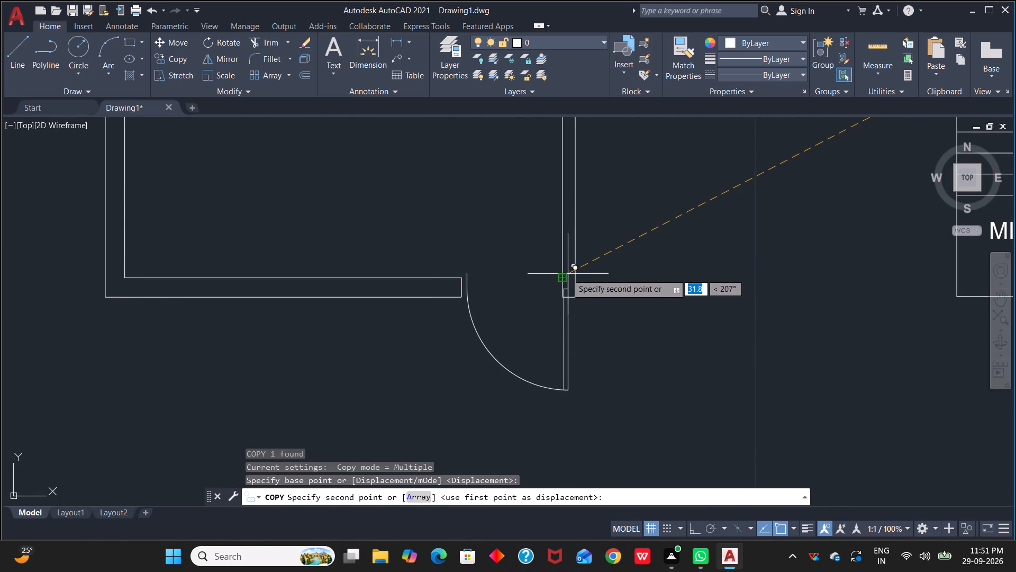
scroll(566, 275, "up", 2)
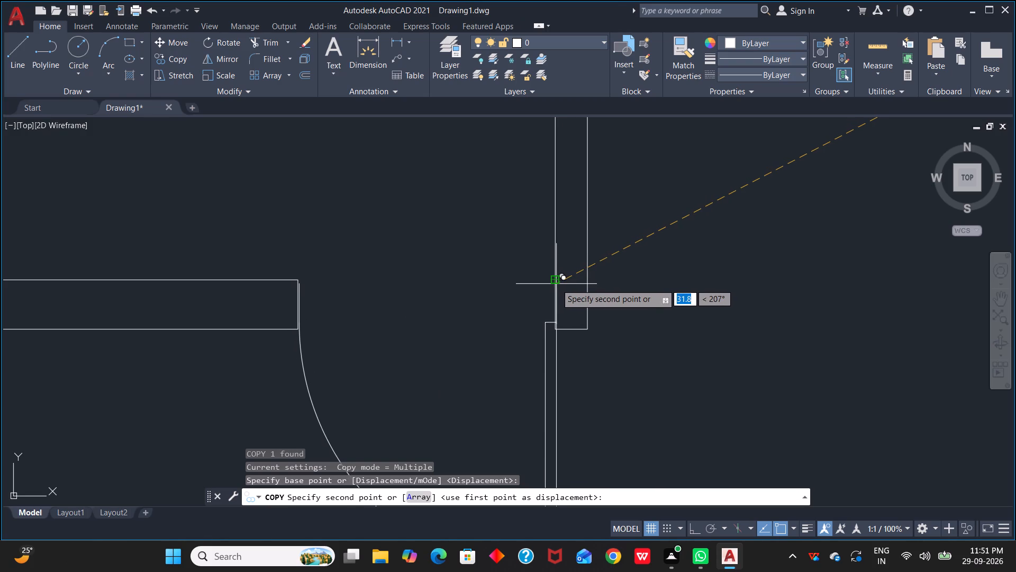
left_click(557, 283)
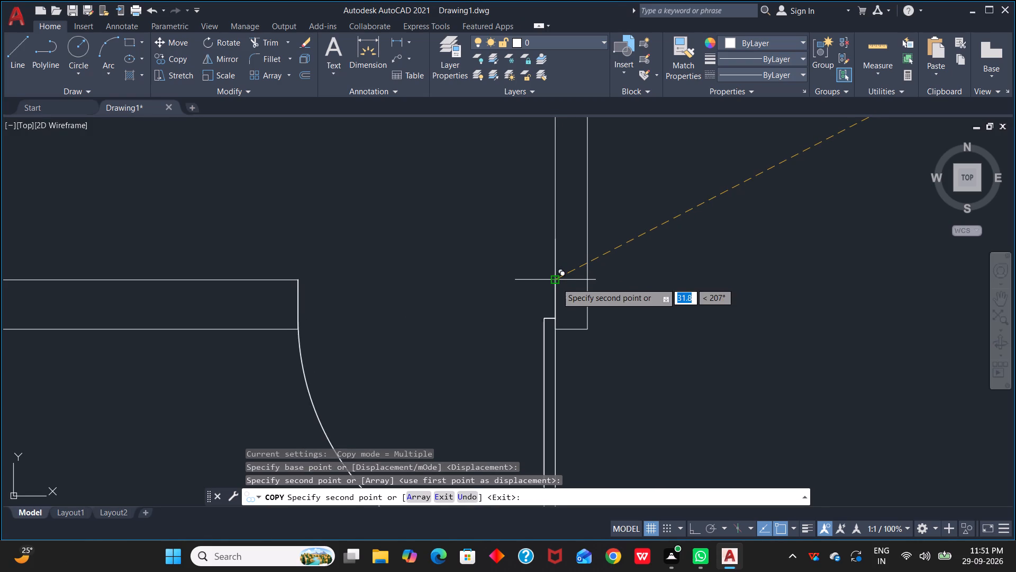
scroll(672, 332, "down", 4)
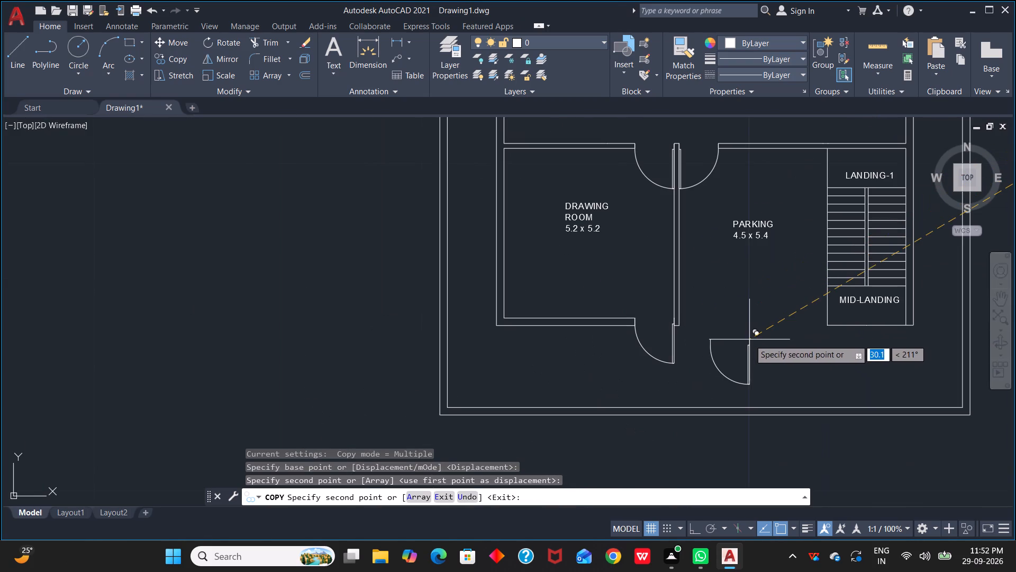
key("Escape")
Flip the drawing room's exterior door vertically so its leaf swings into the room.
left_click(671, 340)
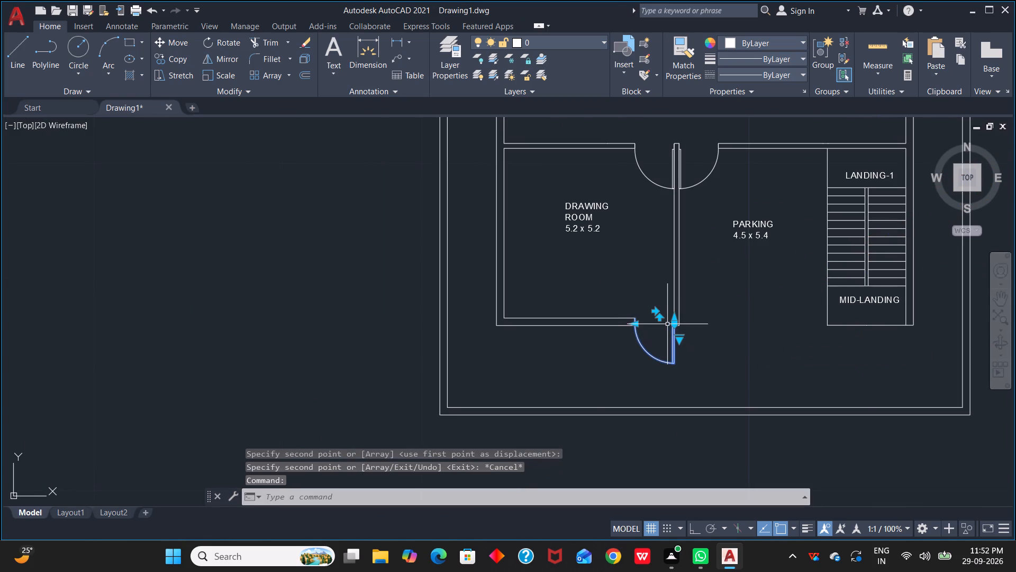
left_click(661, 318)
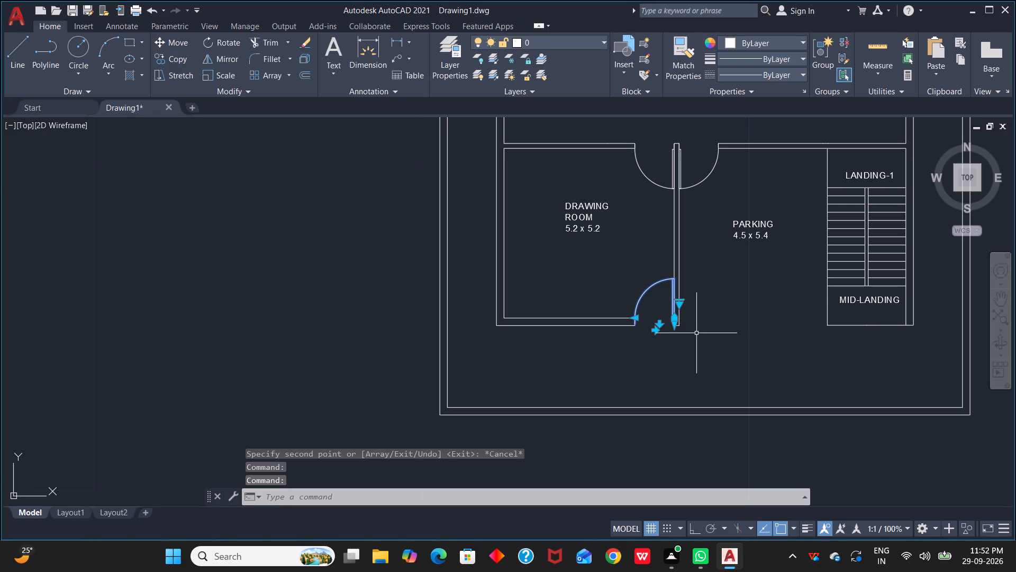
key("Escape")
Rotate the spare door 90° counterclockwise about its hinge-side line's free end.
scroll(743, 331, "down", 2)
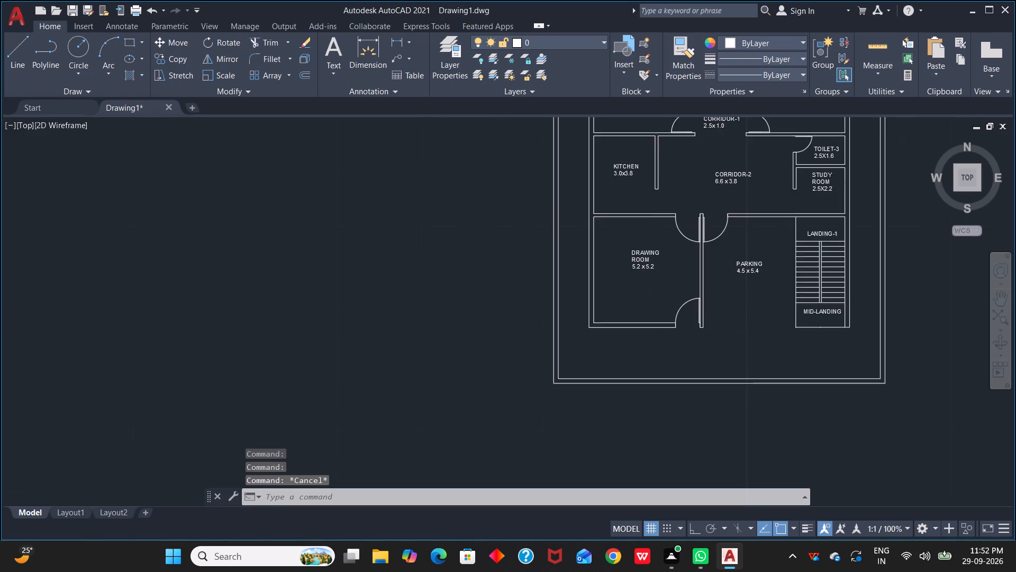
middle_click_drag(743, 331, 698, 368)
scroll(734, 307, "up", 3)
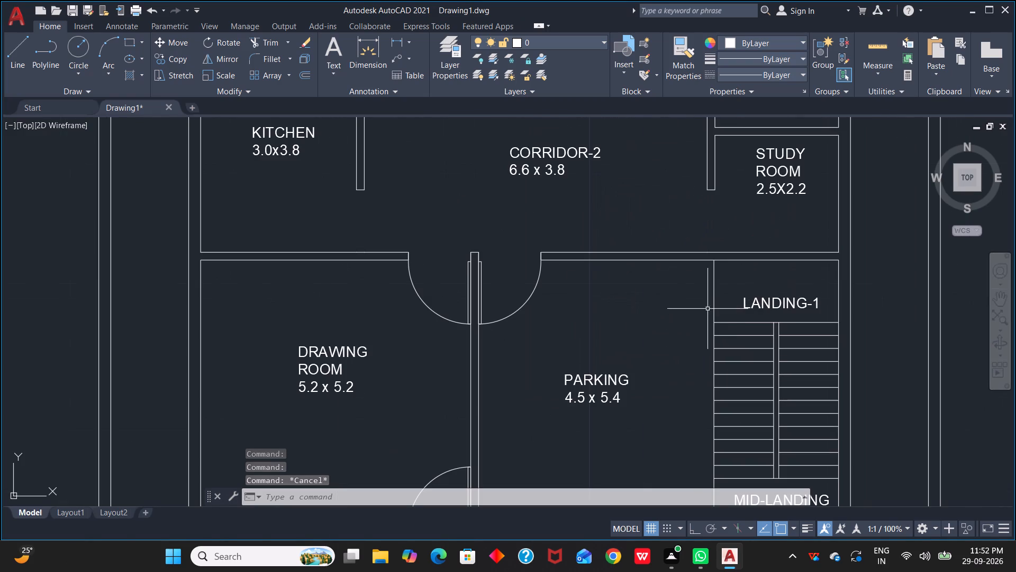
scroll(884, 288, "down", 1)
middle_click_drag(884, 288, 688, 319)
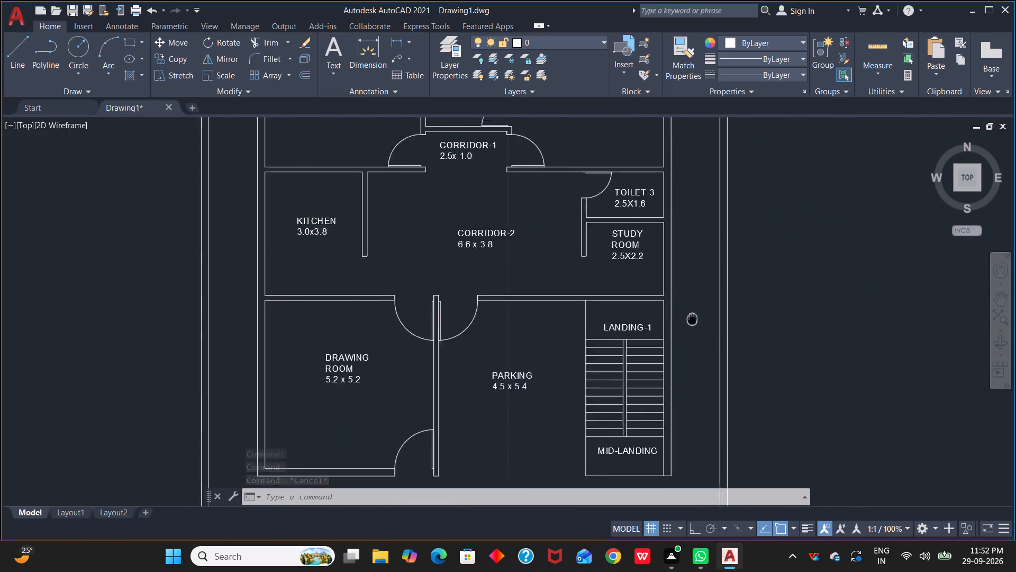
middle_click_drag(688, 319, 537, 365)
middle_click_drag(813, 288, 603, 374)
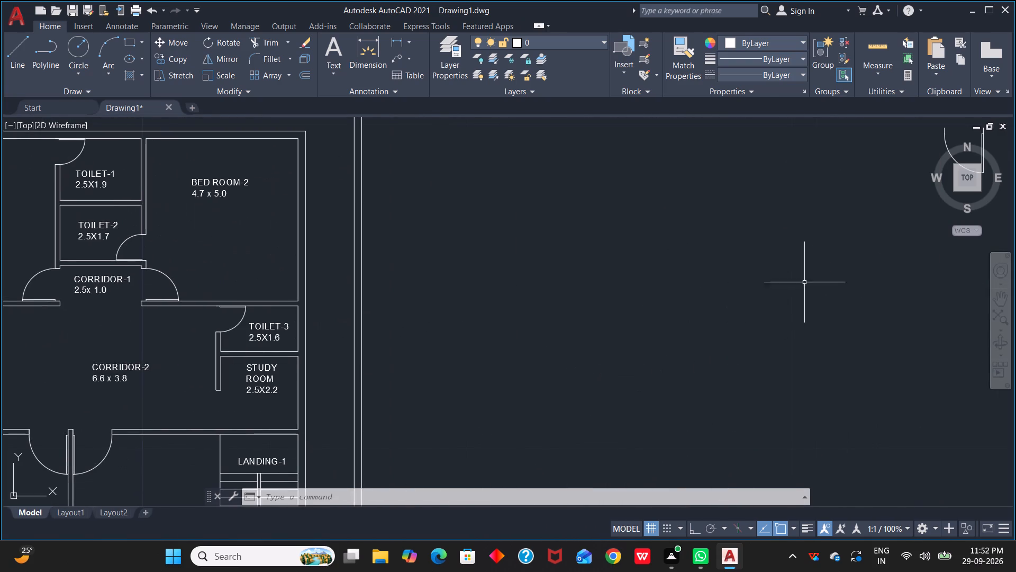
scroll(851, 249, "down", 1)
middle_click_drag(851, 249, 636, 419)
left_click(687, 324)
left_click(740, 402)
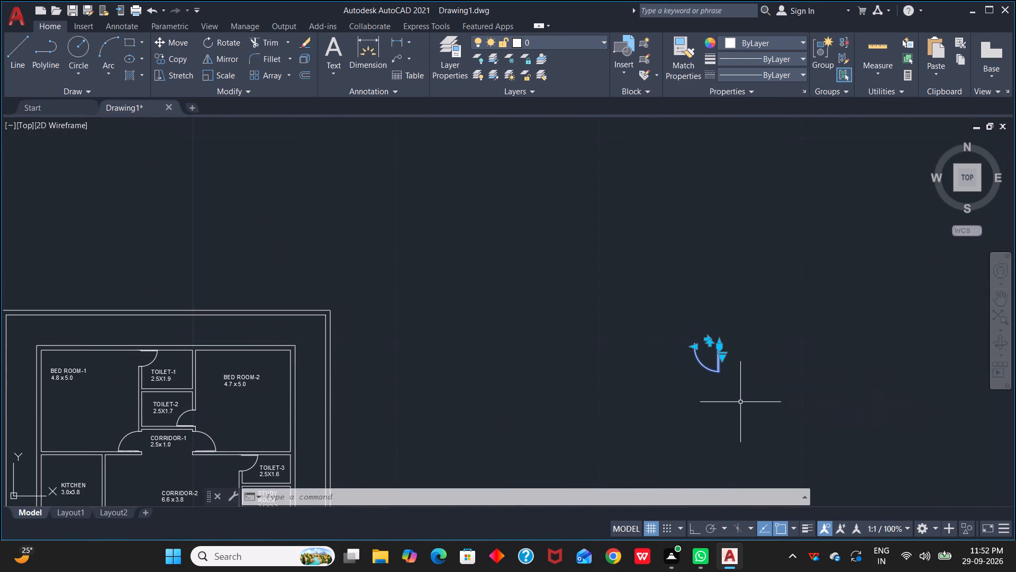
key("r")
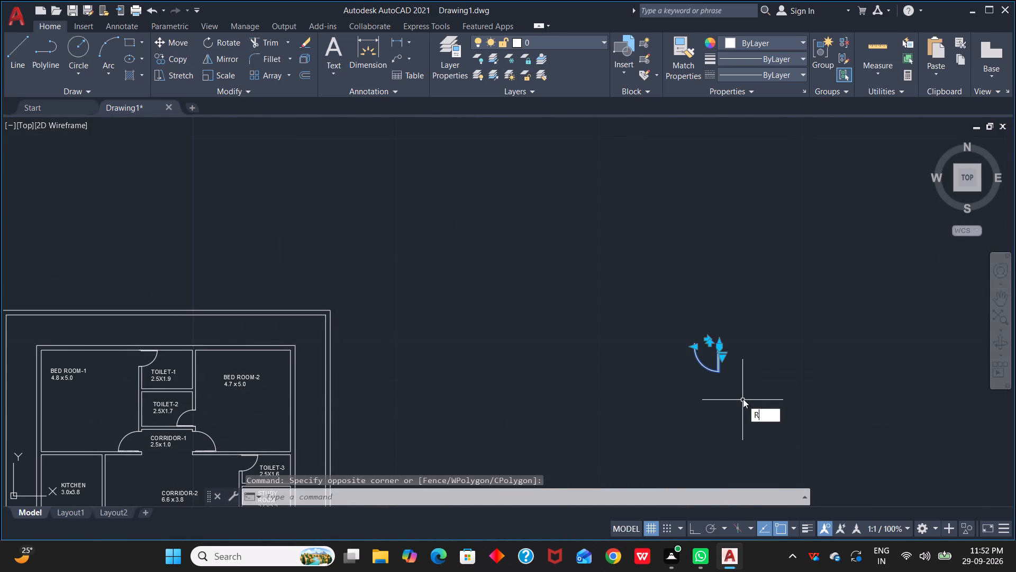
key("o")
key("space")
scroll(718, 369, "up", 5)
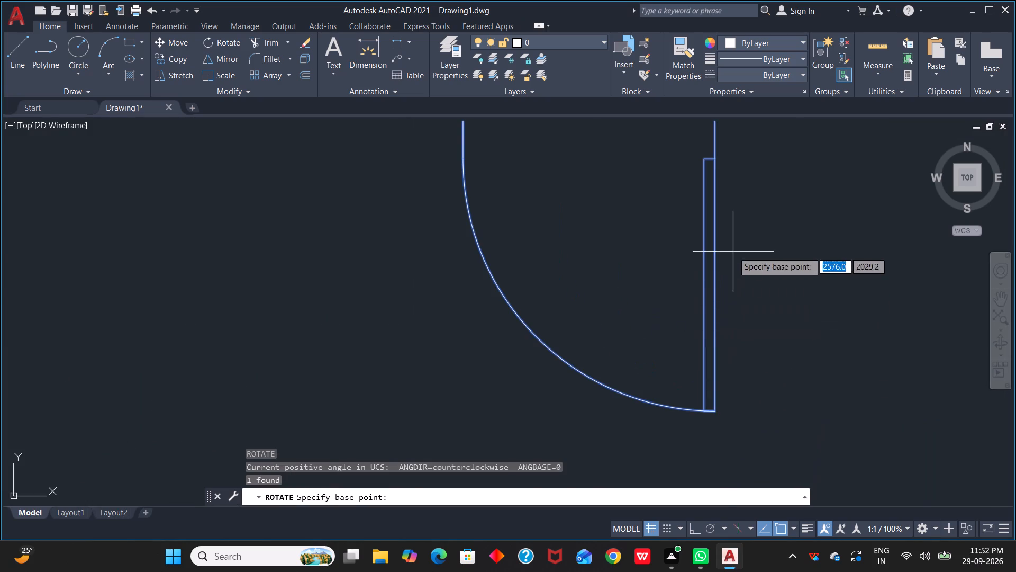
middle_click_drag(734, 246, 748, 419)
left_click(730, 297)
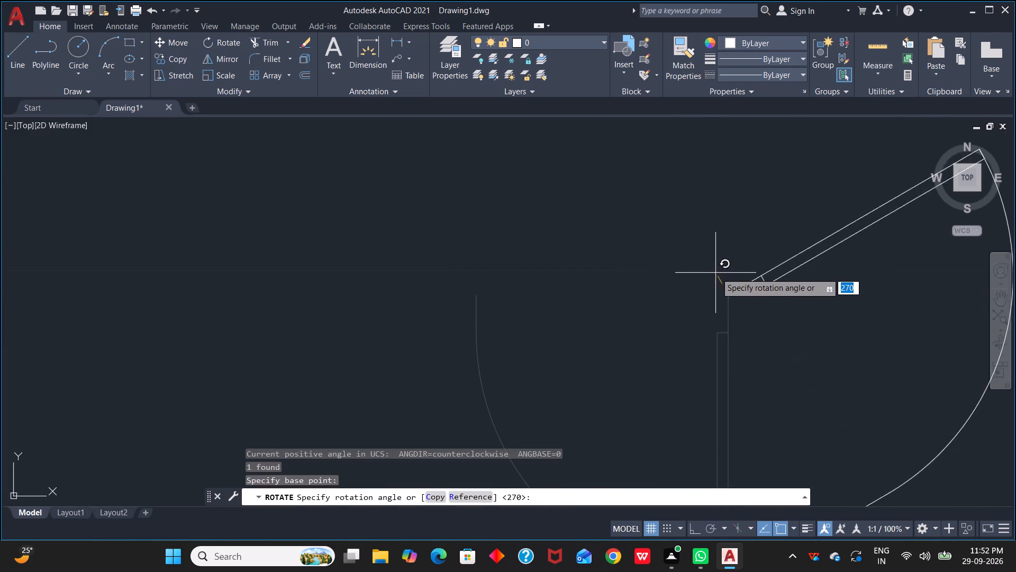
left_click(731, 276)
scroll(765, 365, "down", 1)
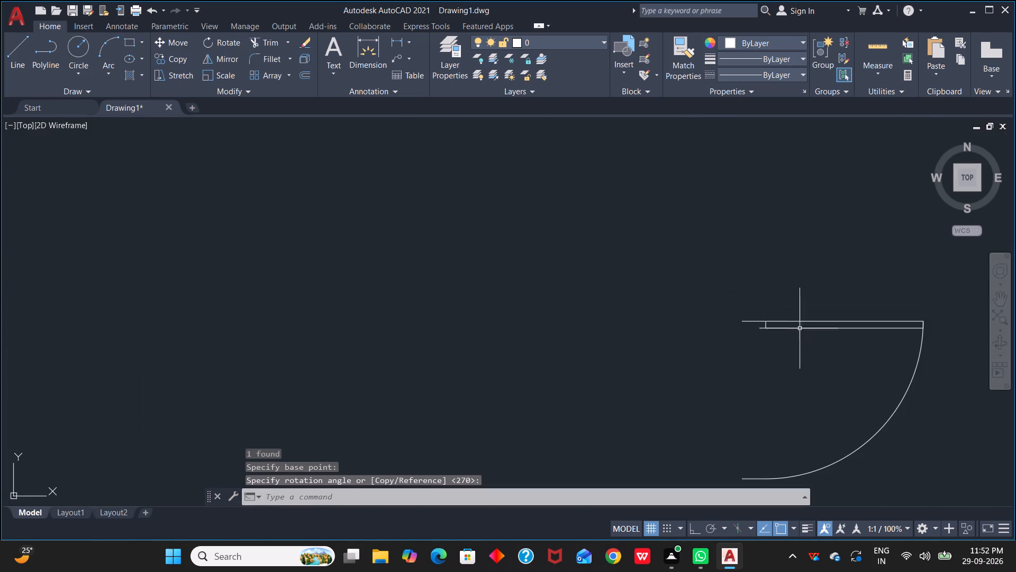
Copy the rotated spare door by its hinge-side line's free end to the kitchen-side corner of the wall end between KITCHEN and CORRIDOR-2.
scroll(777, 327, "up", 2)
key("c")
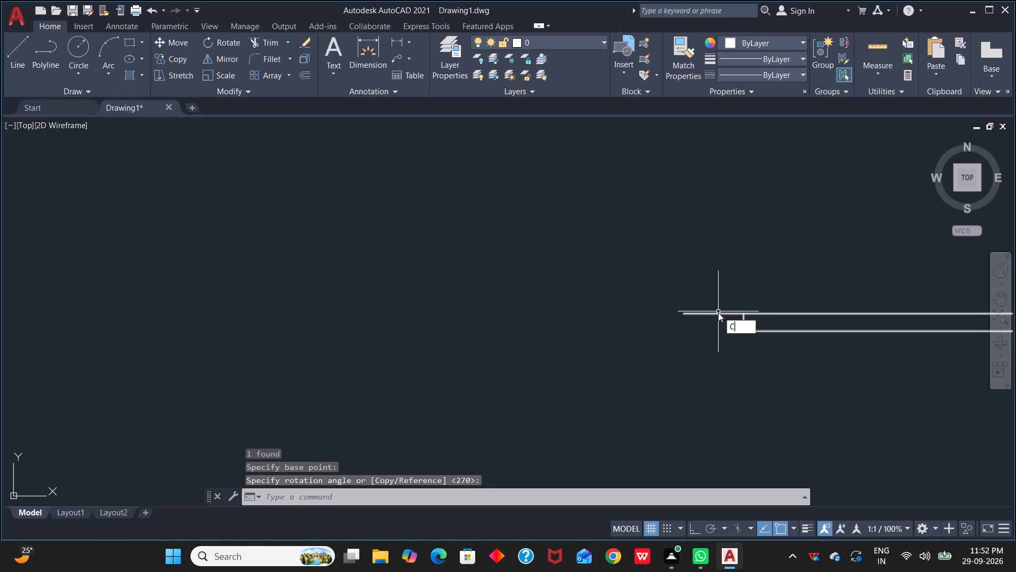
key("o")
key("space")
left_click(749, 315)
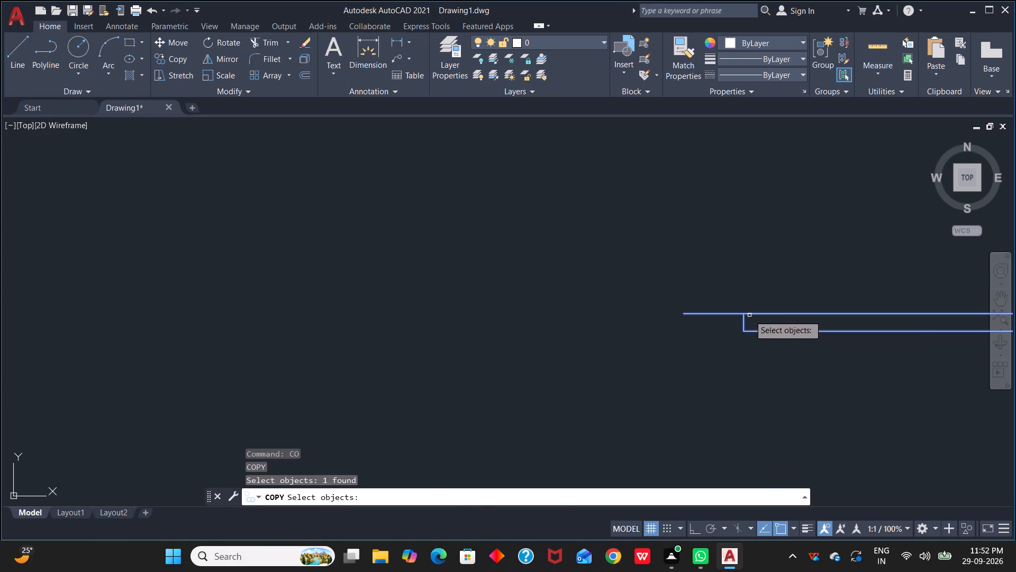
key("space")
left_click(687, 313)
scroll(331, 307, "down", 4)
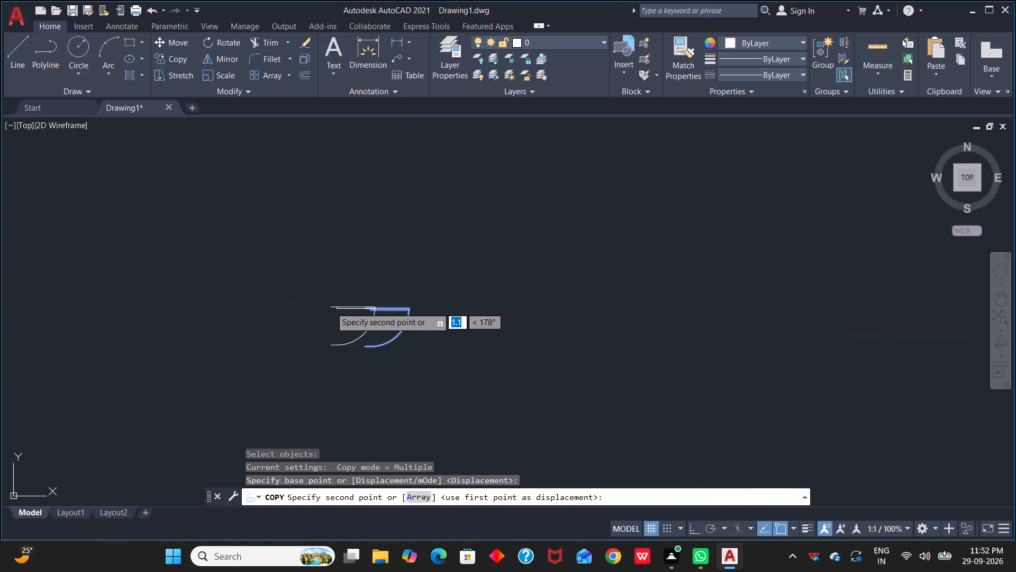
scroll(331, 307, "down", 1)
middle_click_drag(169, 333, 941, 327)
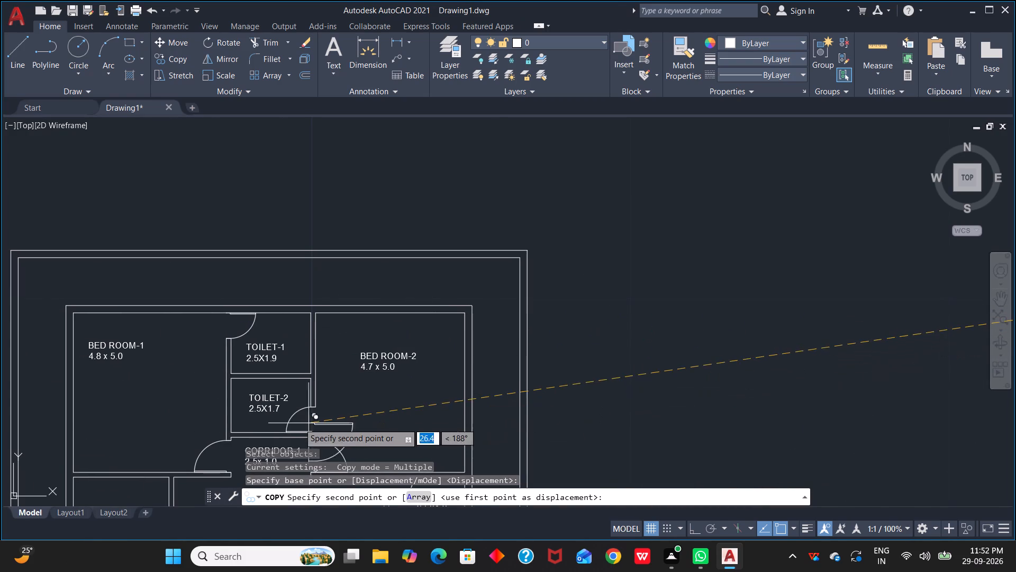
scroll(275, 423, "down", 1)
middle_click_drag(270, 427, 560, 285)
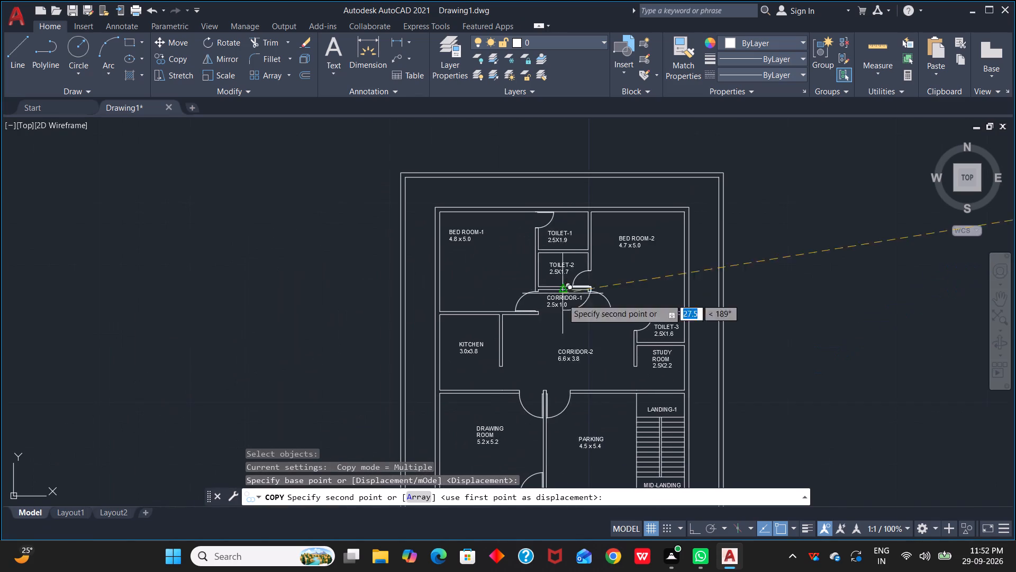
scroll(497, 391, "up", 2)
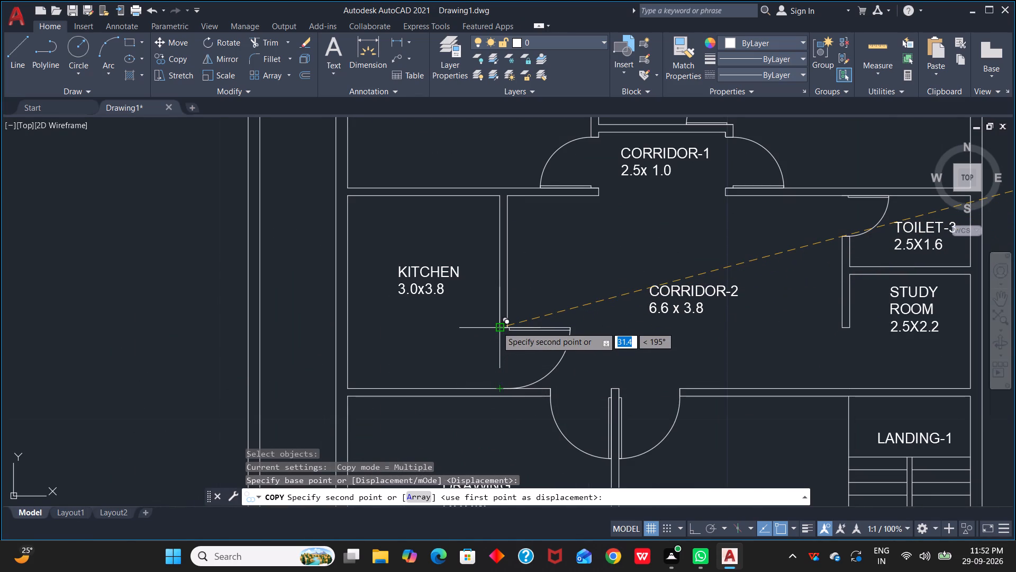
left_click(497, 327)
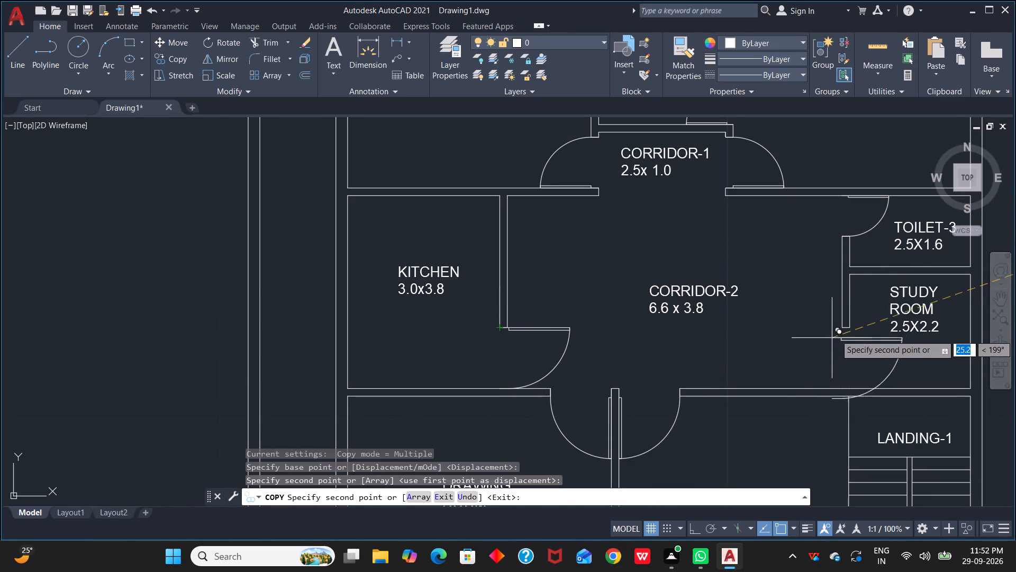
Place another copy of the door in the study room opening, at the CORRIDOR-2-side corner of the wall end.
scroll(839, 327, "up", 3)
left_click(838, 332)
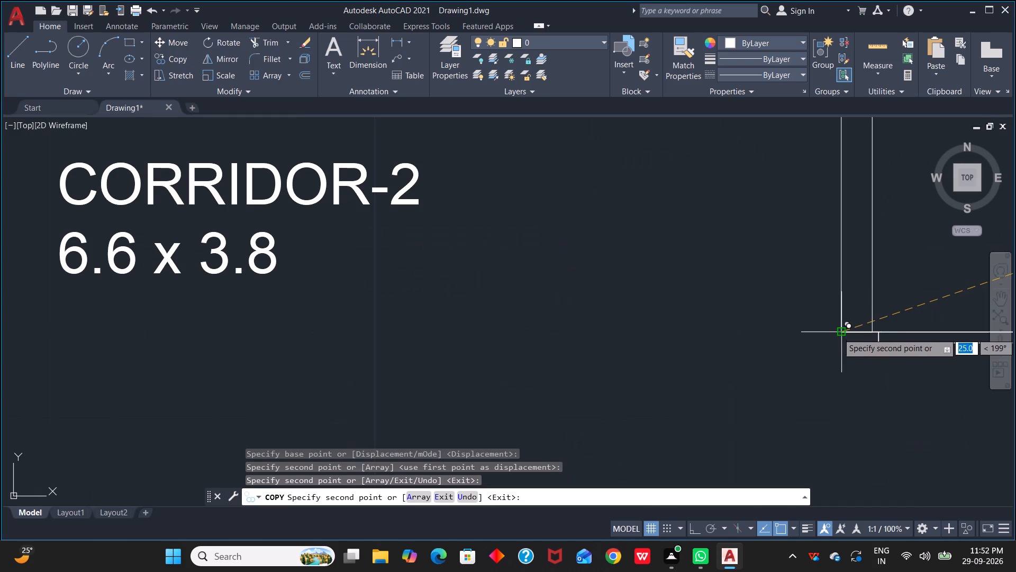
scroll(858, 387, "down", 2)
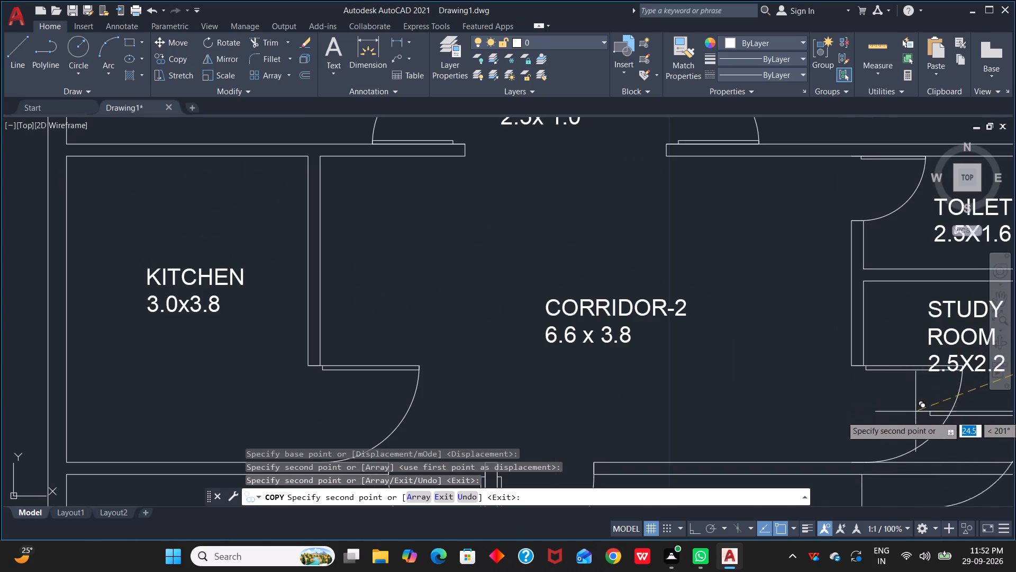
scroll(873, 424, "up", 3)
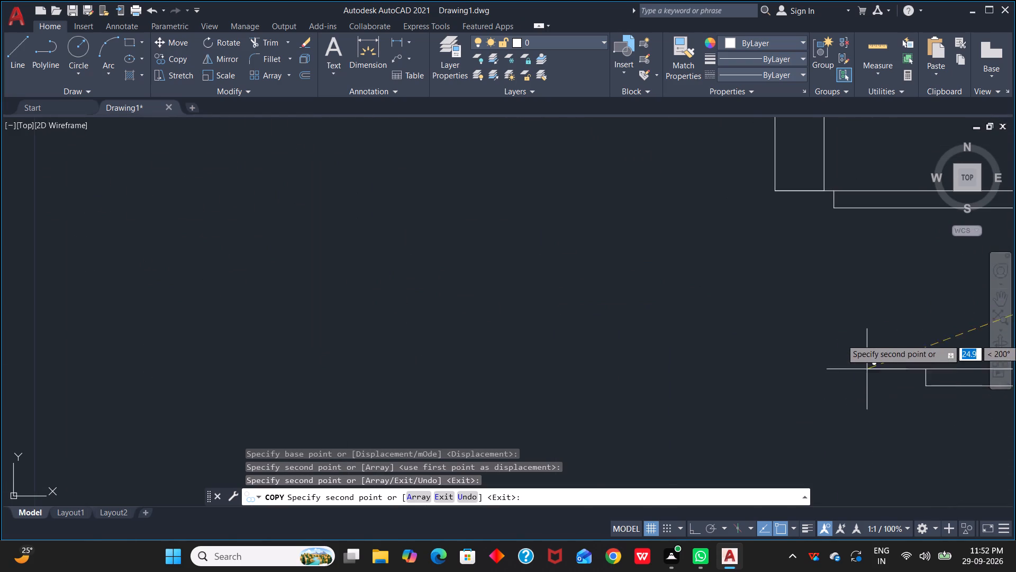
key("Escape")
Flip the kitchen door horizontally into KITCHEN and vertically so its leaf lies along the drawing room wall.
scroll(832, 328, "down", 1)
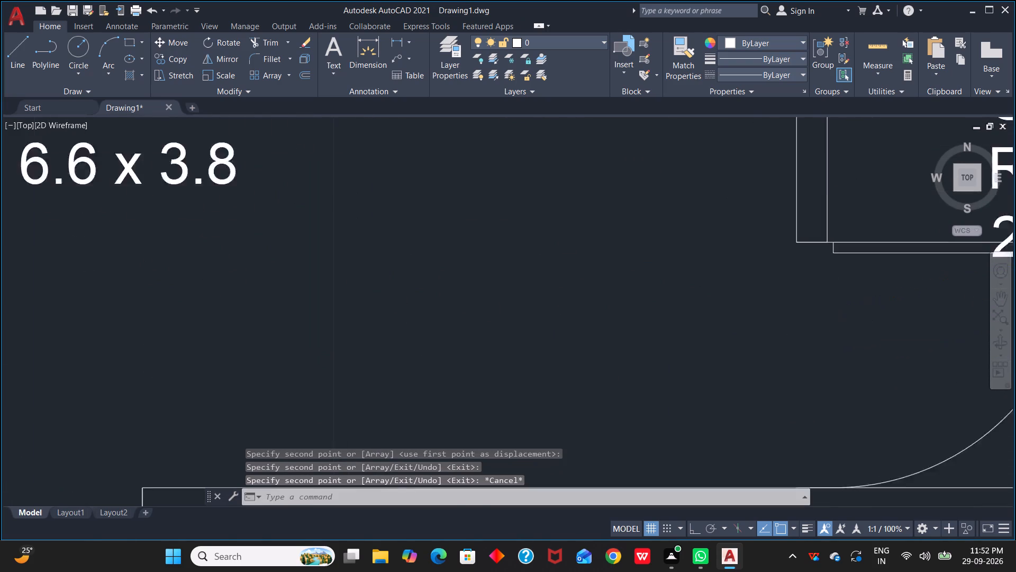
scroll(832, 328, "down", 2)
left_click(344, 296)
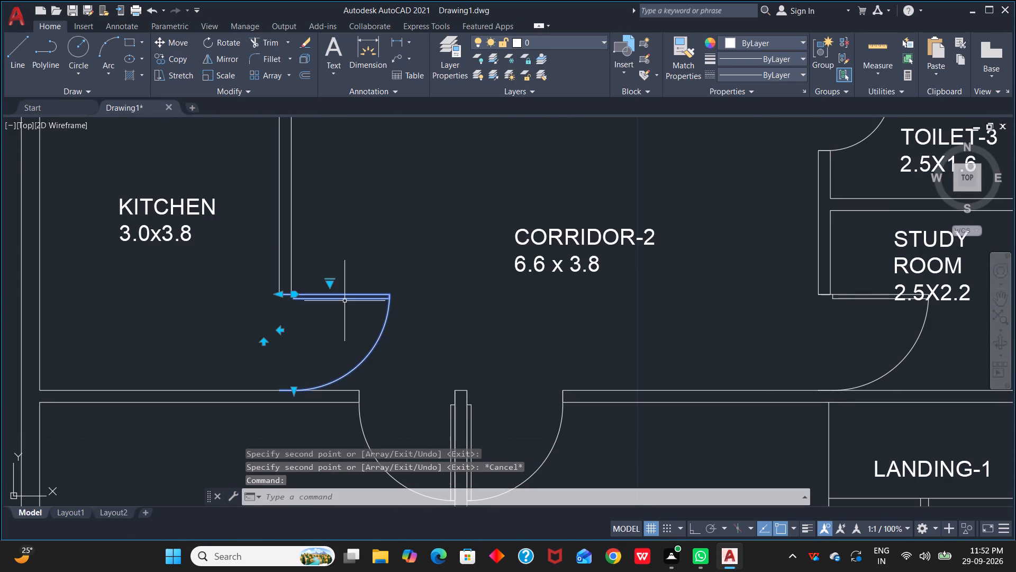
left_click(283, 329)
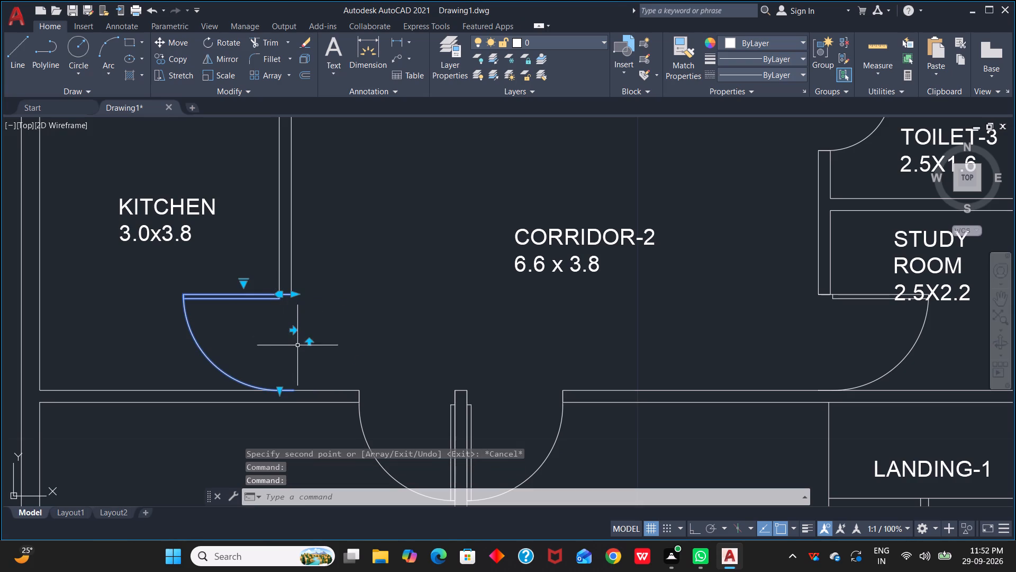
left_click(310, 339)
left_click(312, 344)
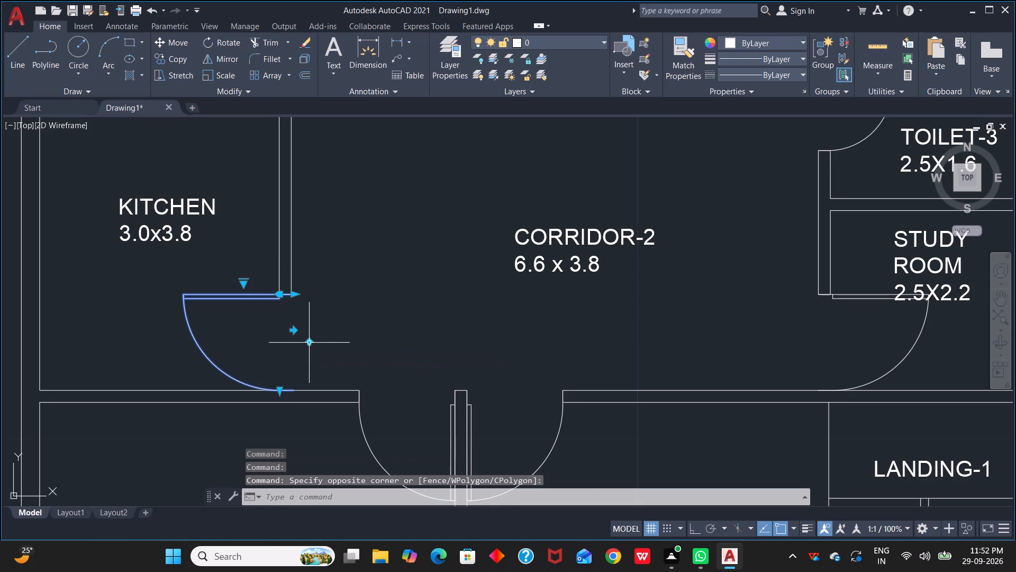
key("Escape")
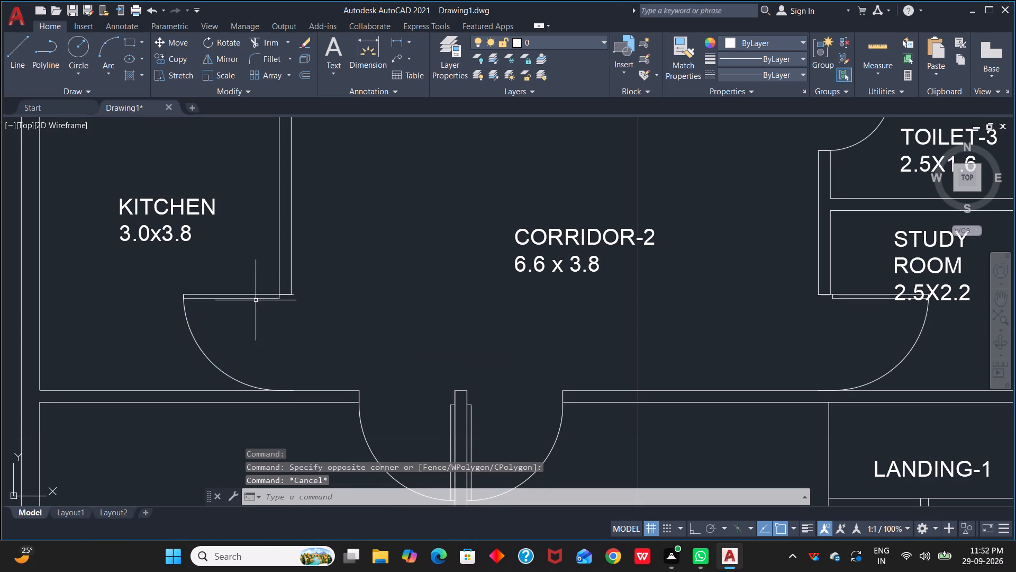
left_click(256, 300)
left_click(311, 343)
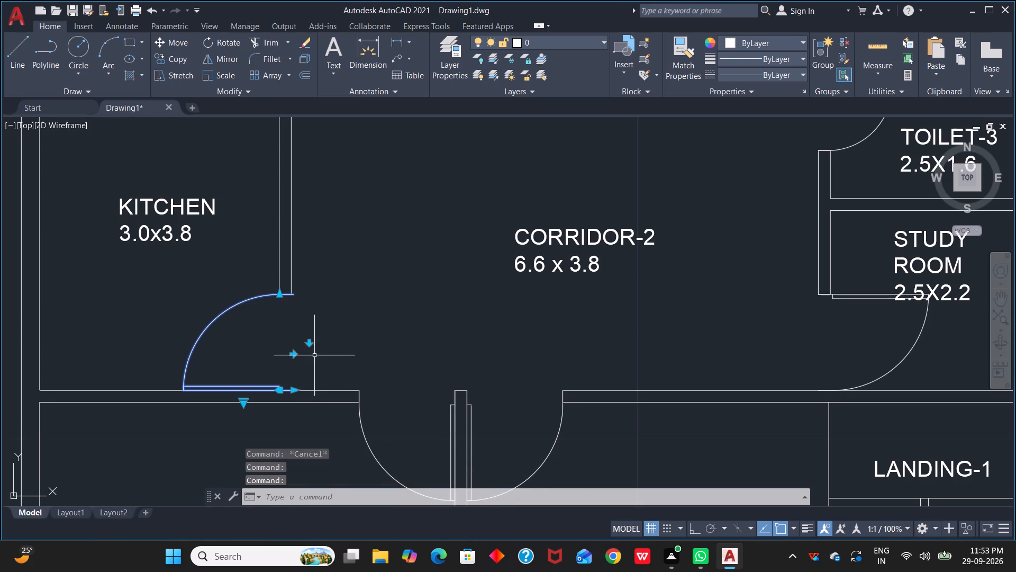
scroll(316, 350, "up", 3)
middle_click_drag(300, 310, 517, 432)
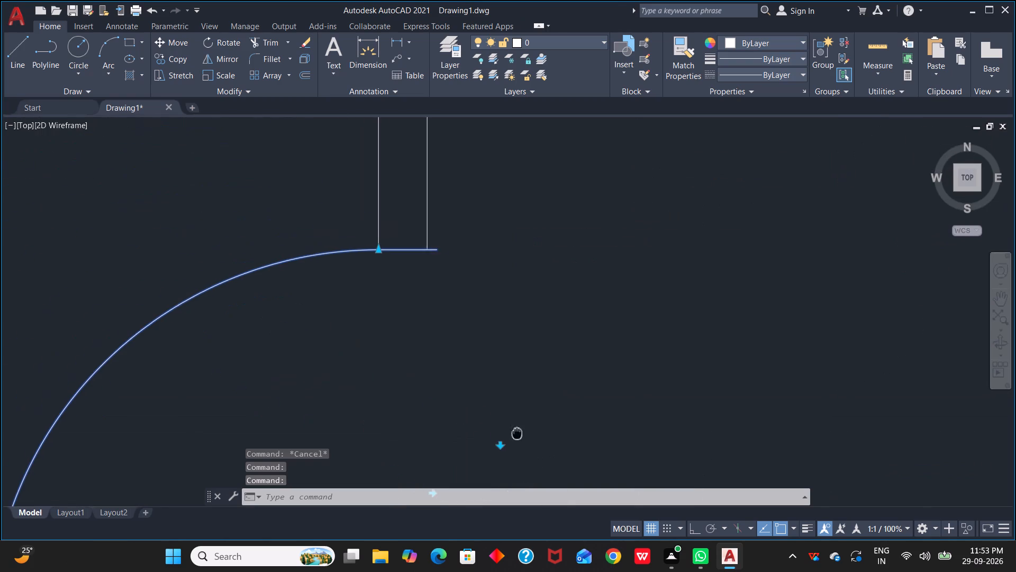
middle_click_drag(517, 432, 523, 435)
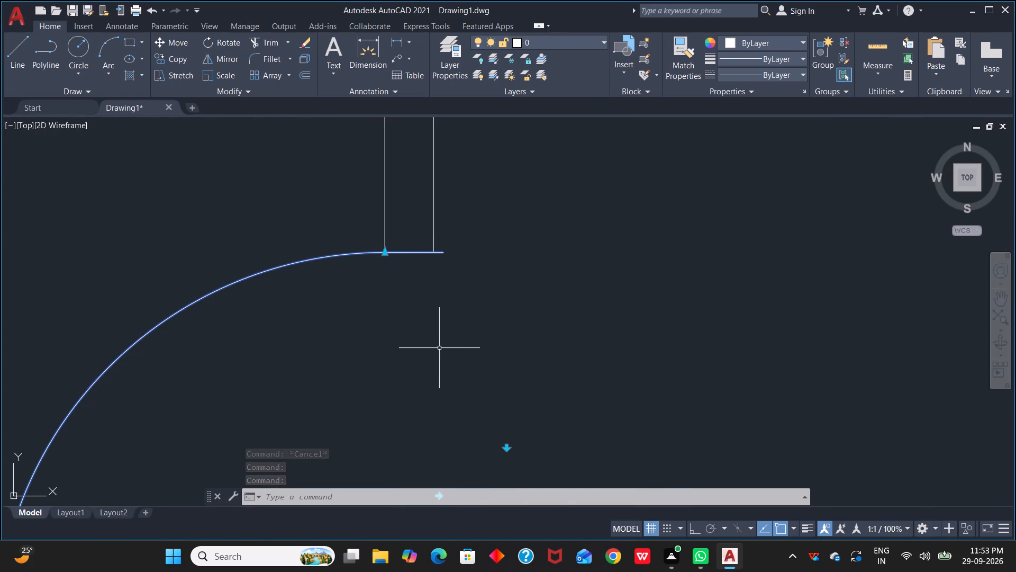
key("Escape")
Flip the study room door vertically so its leaf lies along the wall on the LANDING-1 side.
scroll(353, 434, "down", 2)
middle_click_drag(765, 461, 371, 390)
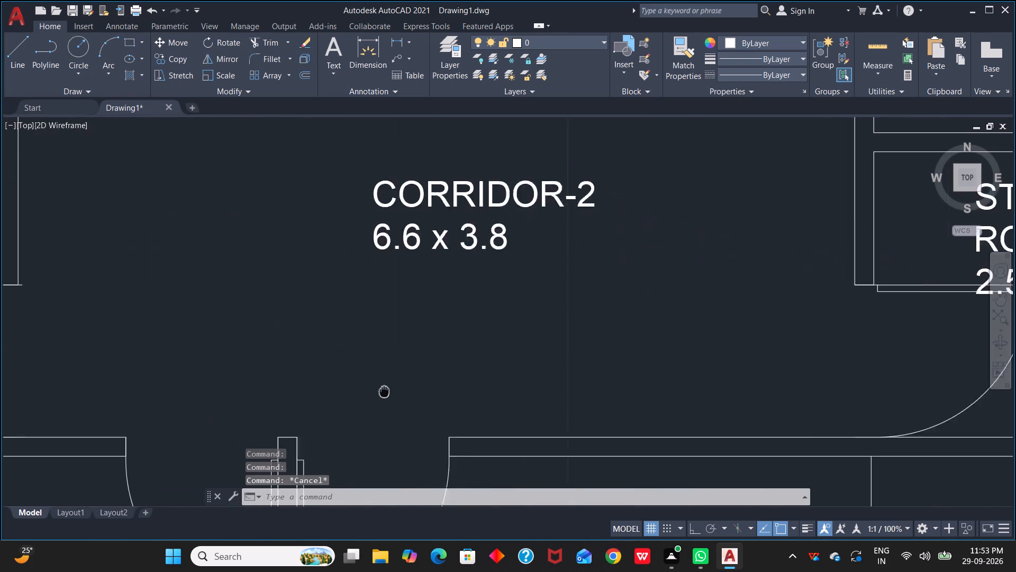
middle_click_drag(371, 390, 287, 390)
scroll(855, 378, "up", 1)
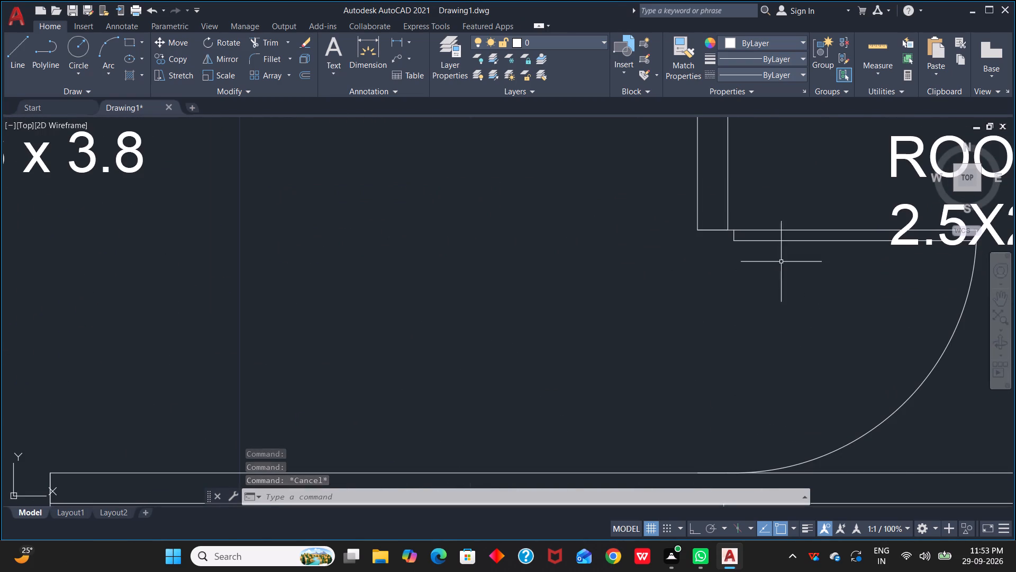
left_click(796, 238)
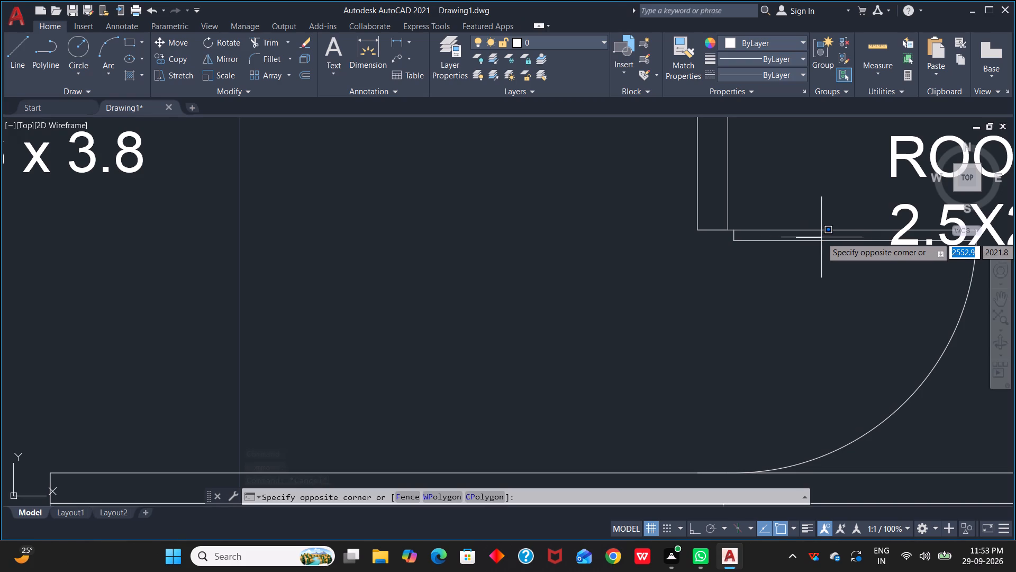
left_click(822, 234)
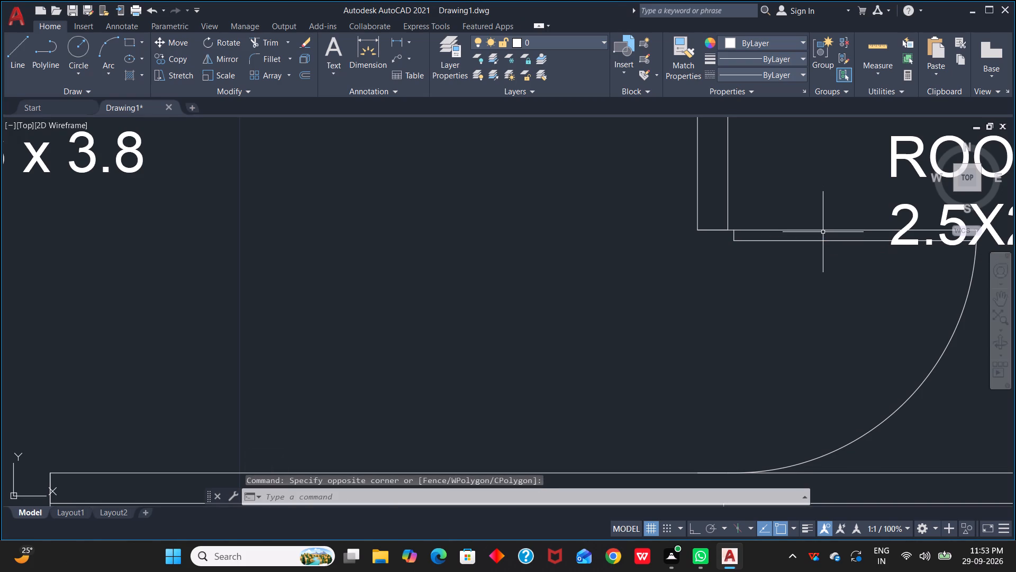
left_click(824, 230)
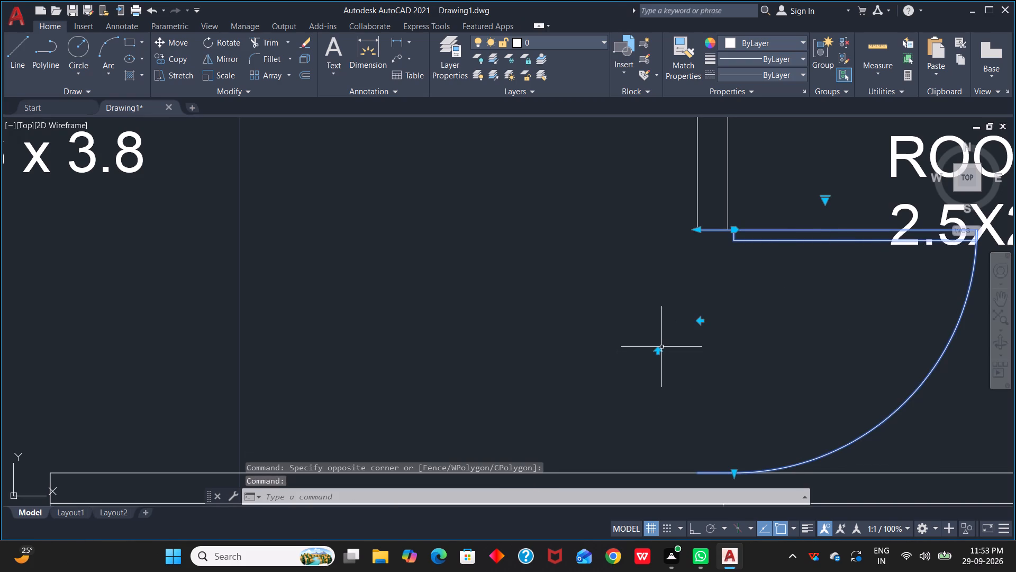
left_click(659, 348)
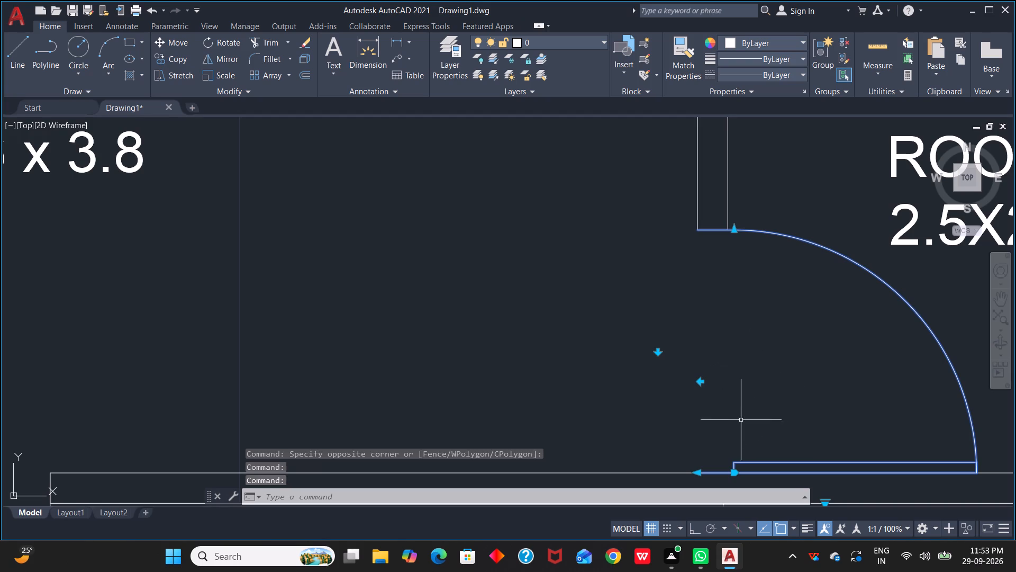
scroll(737, 246, "up", 3)
middle_click_drag(632, 234, 690, 282)
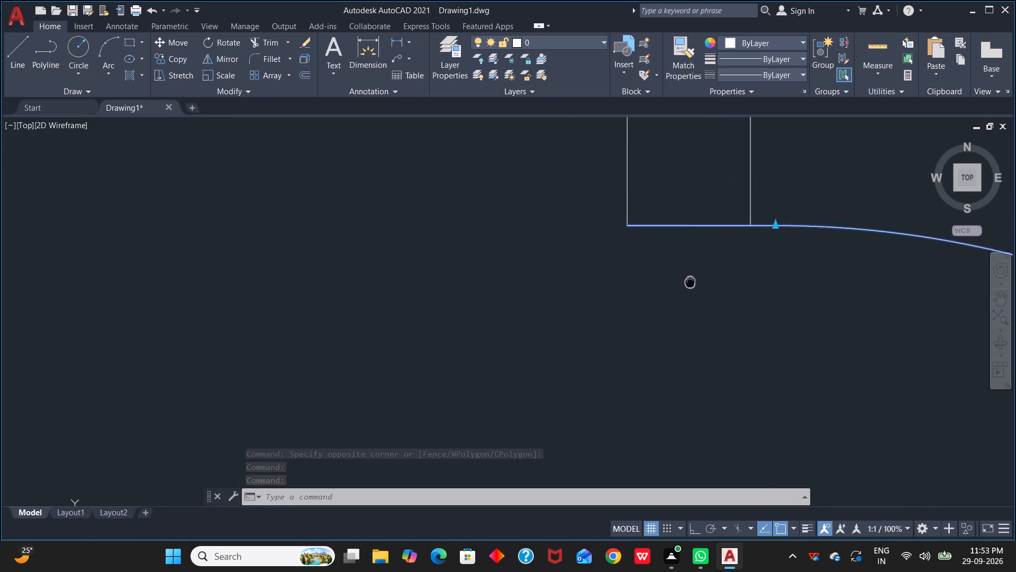
middle_click_drag(690, 282, 701, 289)
key("Escape")
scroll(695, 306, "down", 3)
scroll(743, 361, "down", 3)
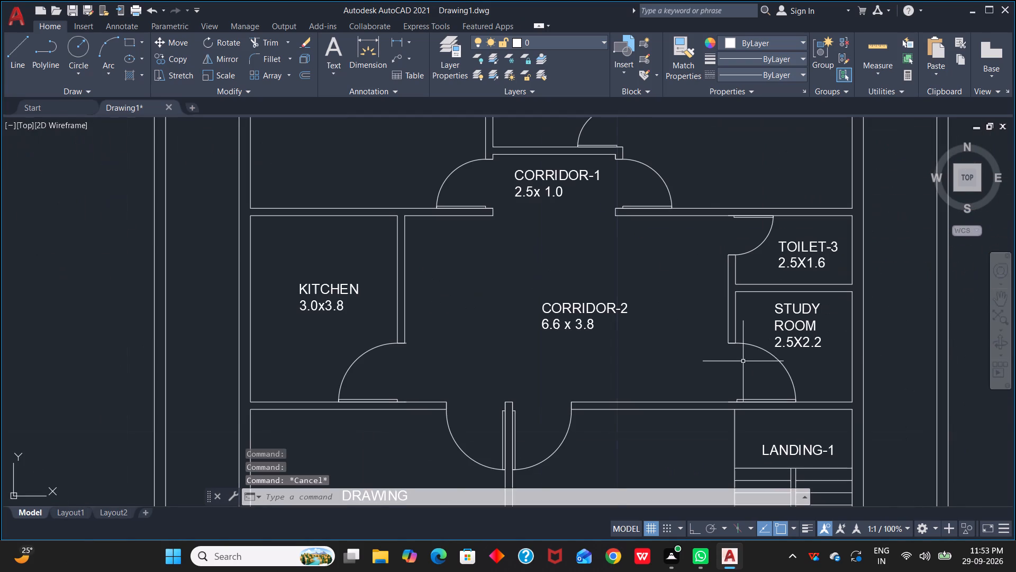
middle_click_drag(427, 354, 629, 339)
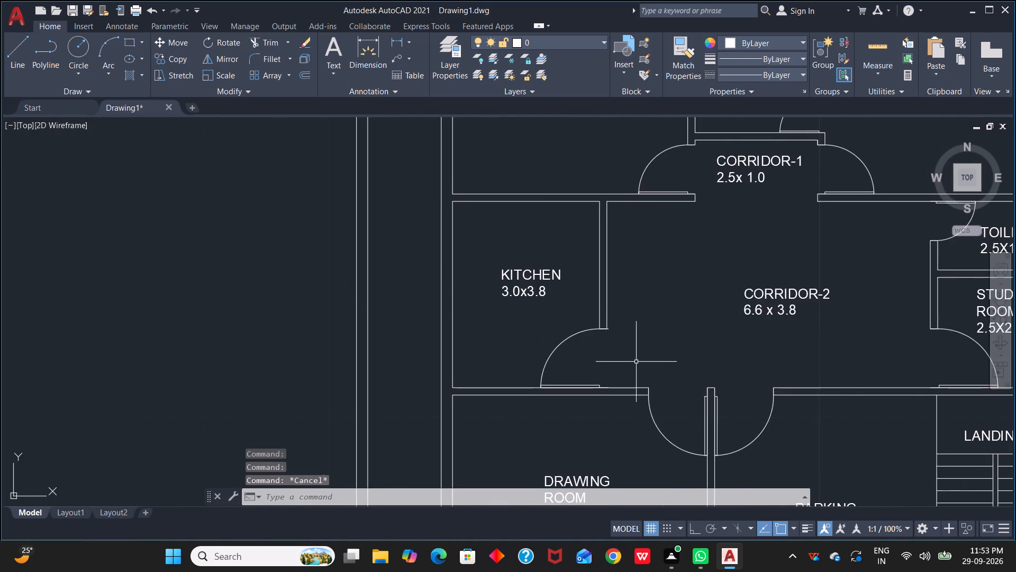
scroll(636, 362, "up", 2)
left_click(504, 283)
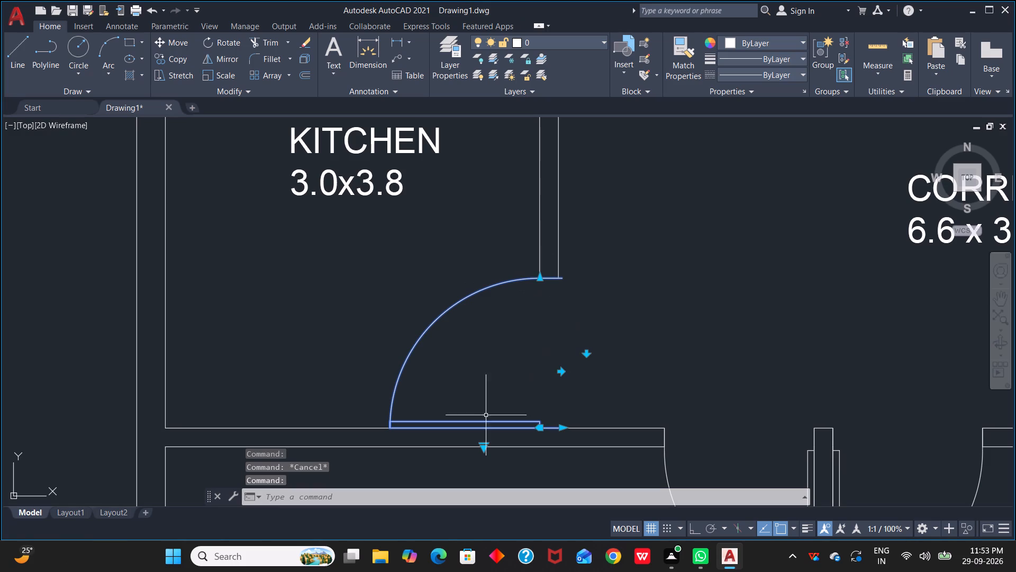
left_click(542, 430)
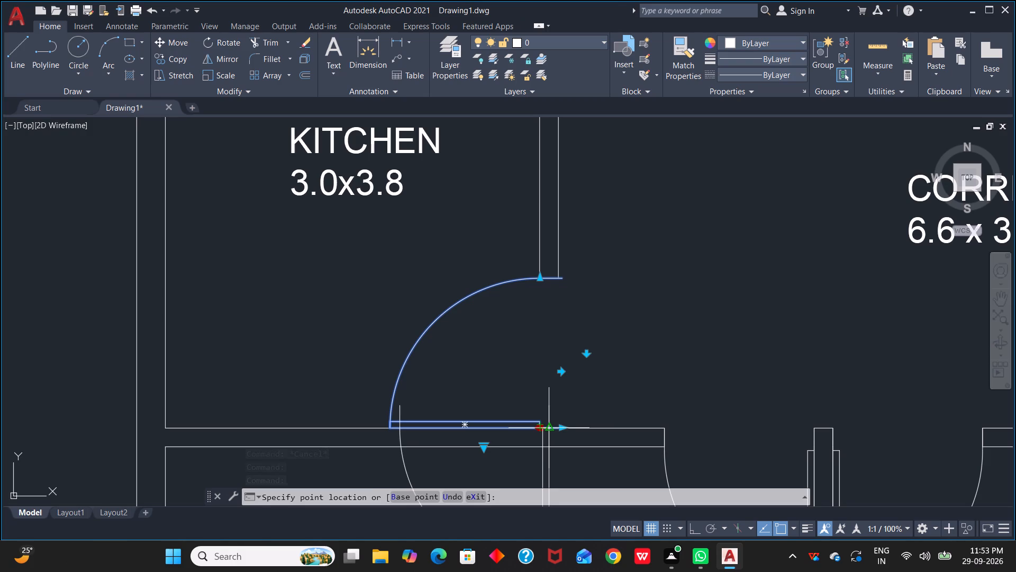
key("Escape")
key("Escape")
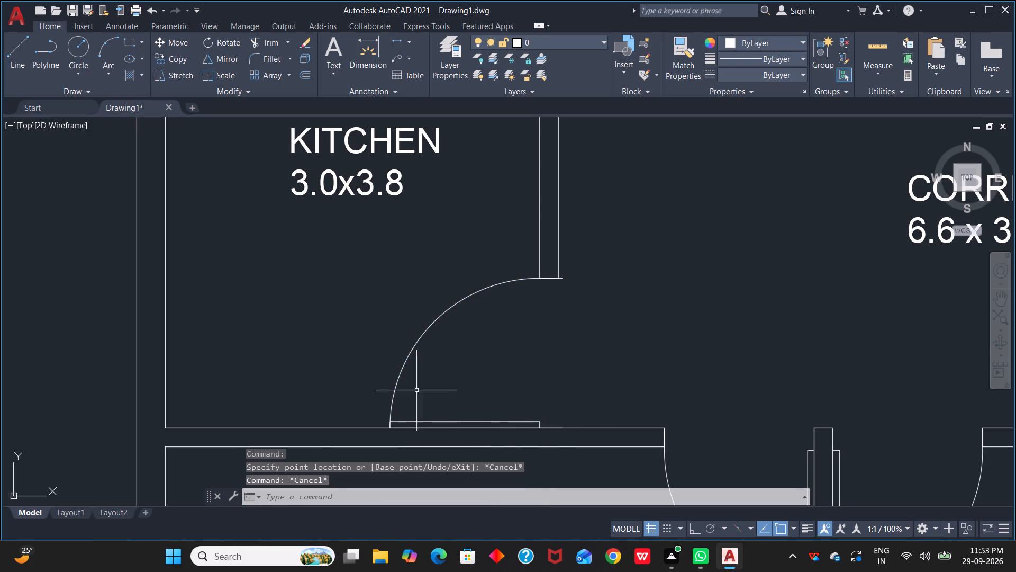
Move the kitchen door by its upper line's free end to the CORRIDOR-2-side corner of the kitchen wall end.
left_click(398, 382)
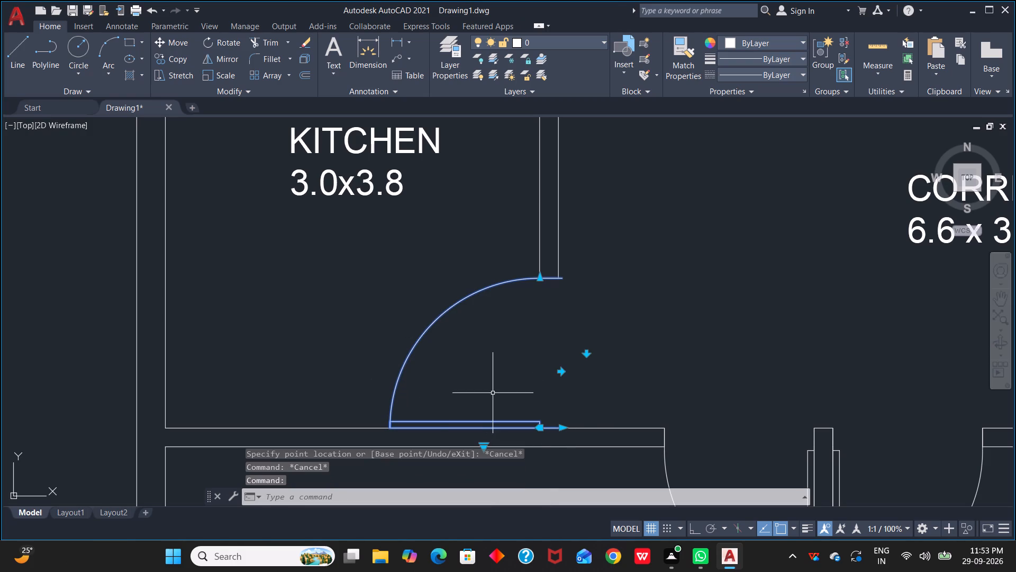
key("m")
key("space")
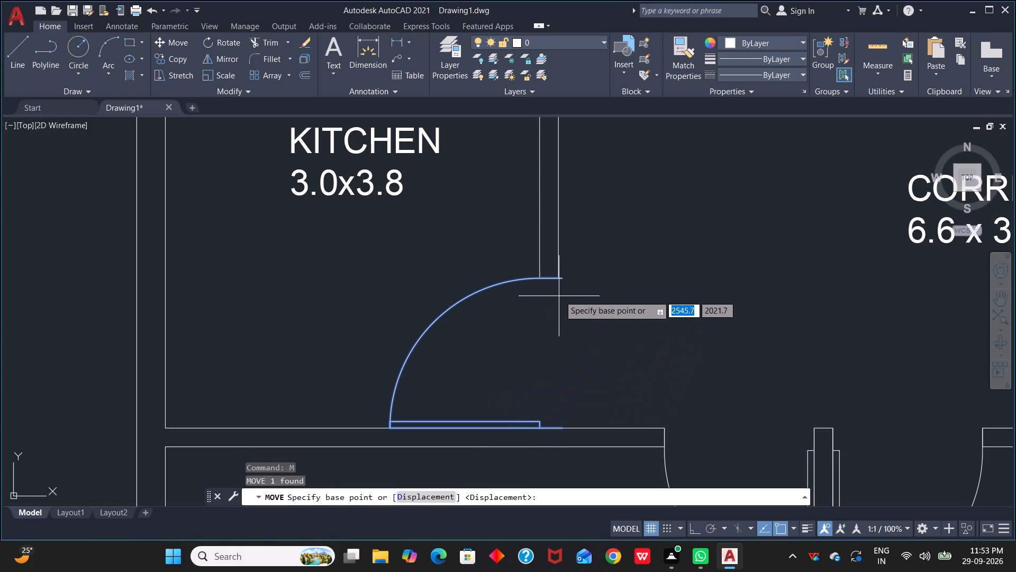
scroll(560, 294, "up", 2)
left_click(561, 253)
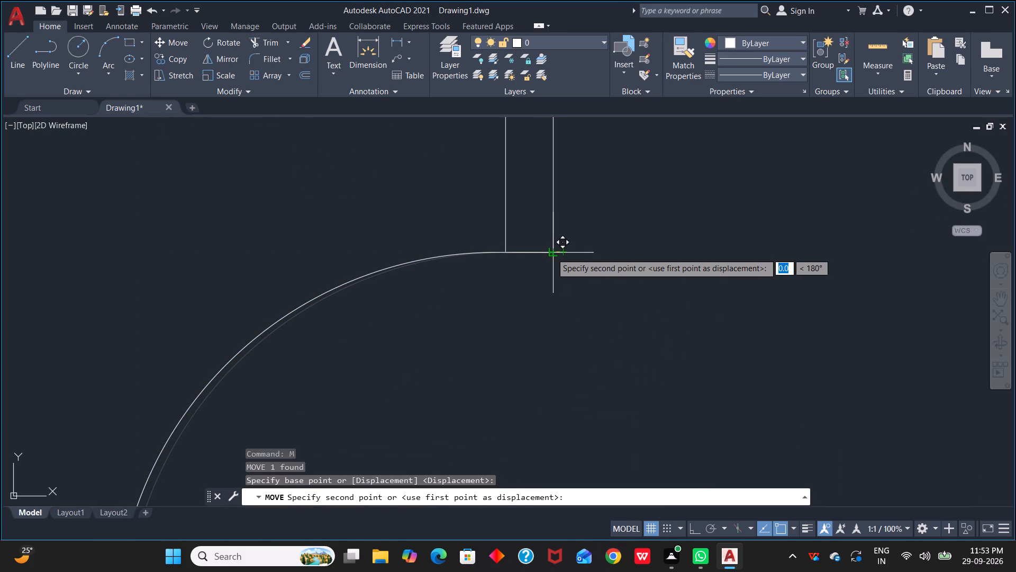
scroll(550, 253, "up", 5)
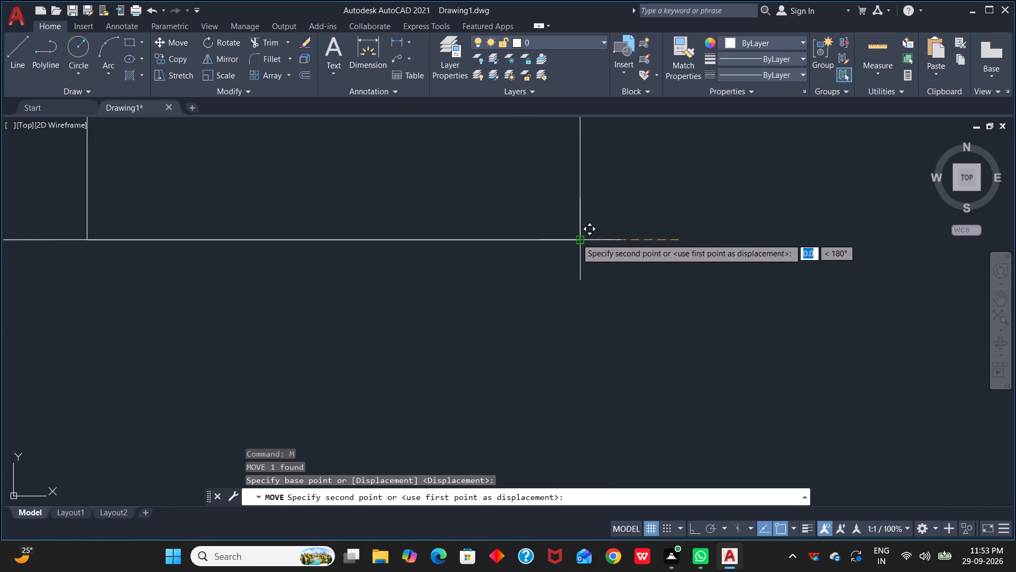
left_click(576, 238)
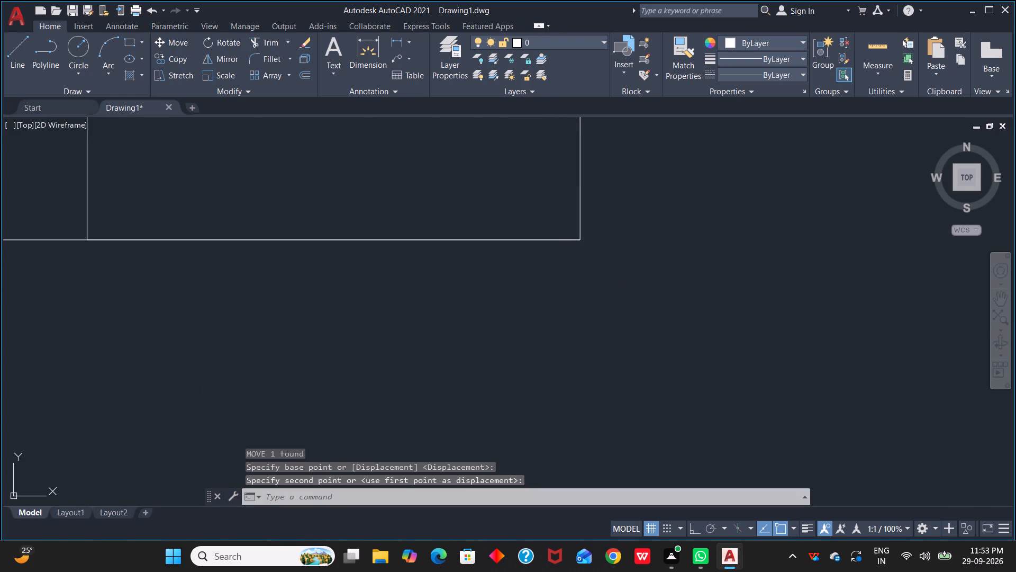
key("Escape")
Fillet the two inner wall lines at BED ROOM-1's north-west corner to a sharp corner.
scroll(646, 315, "down", 9)
middle_click_drag(699, 357, 684, 315)
scroll(745, 306, "down", 2)
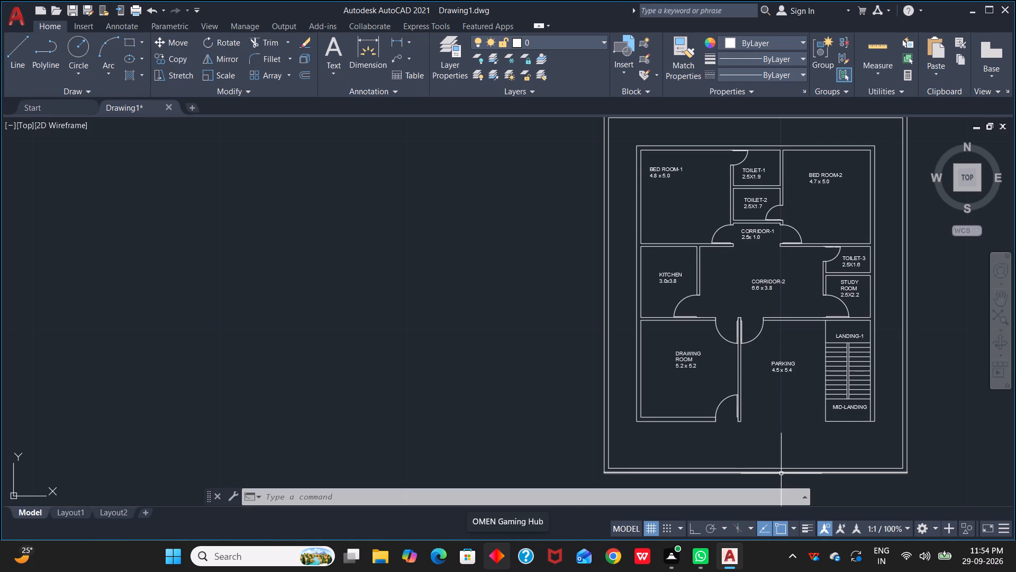
scroll(717, 18, "up", 1)
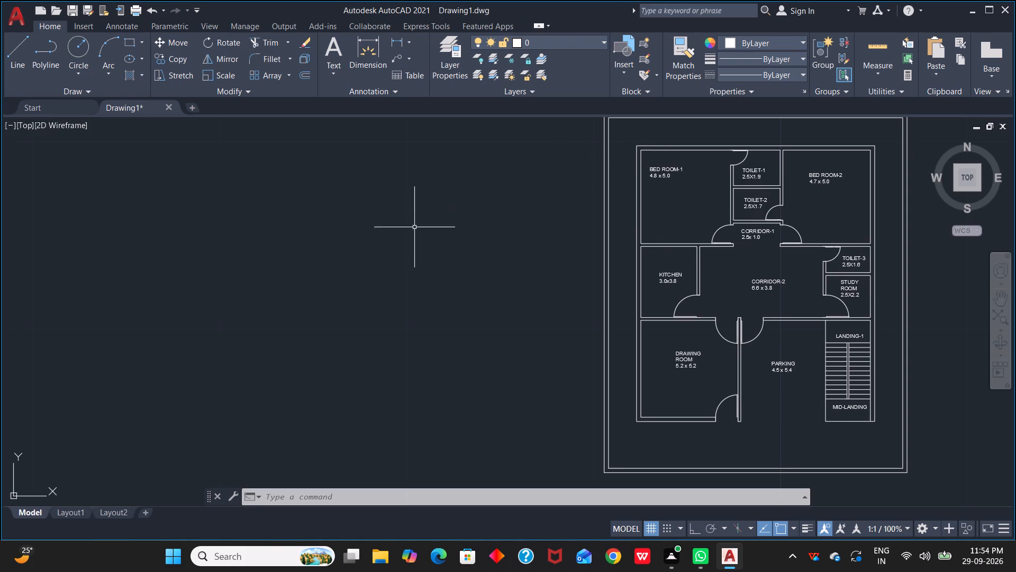
key("f")
left_click(452, 263)
scroll(661, 183, "up", 2)
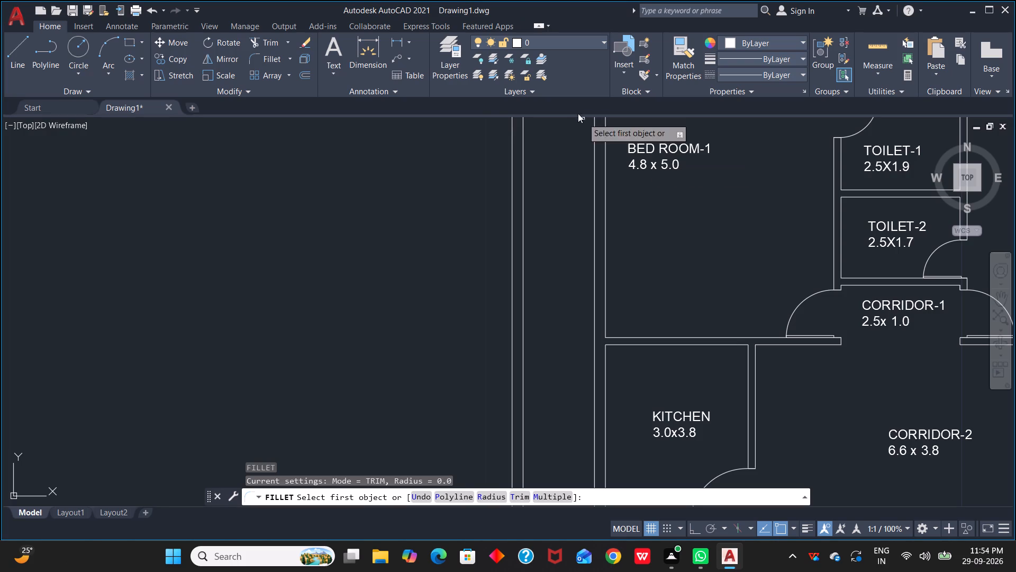
middle_click_drag(639, 132, 691, 296)
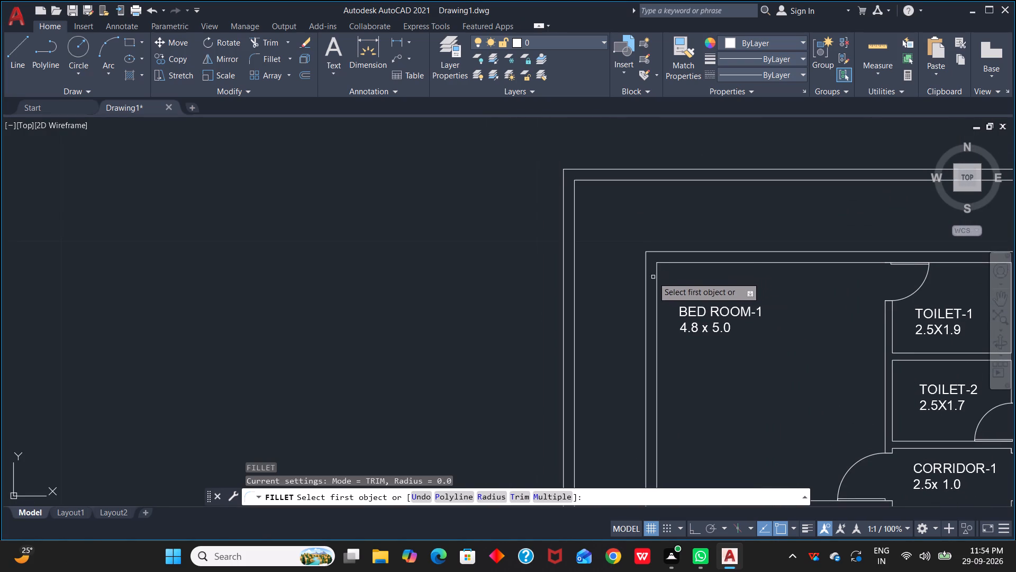
left_click(656, 275)
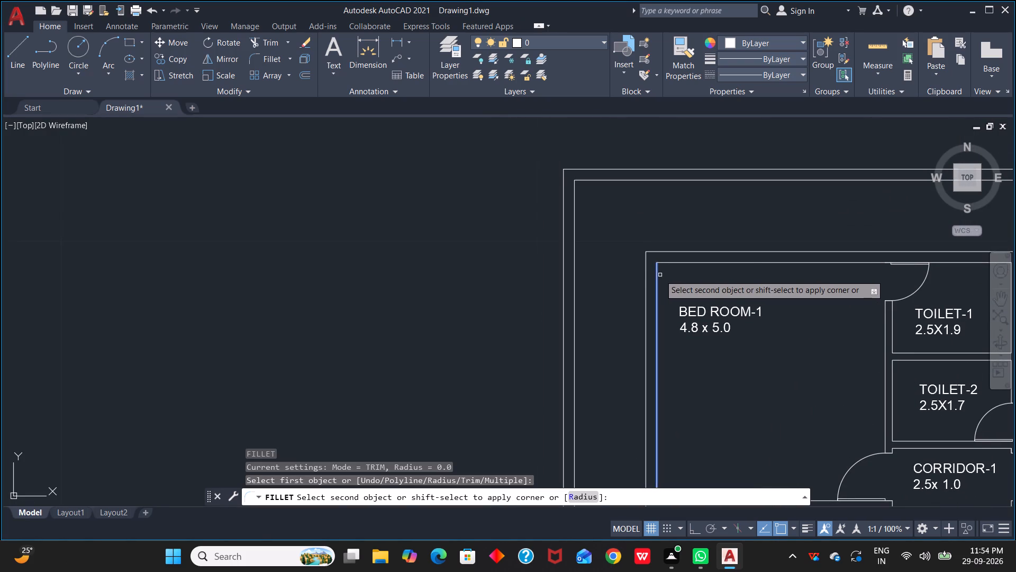
left_click(676, 264)
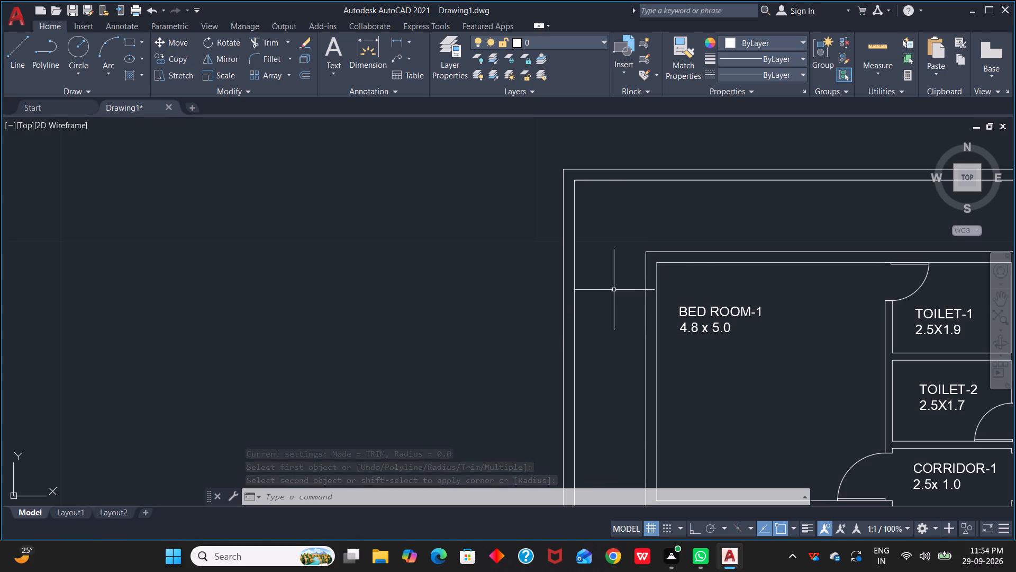
Fillet the two outer wall lines at BED ROOM-1's north-west corner with a radius of 1.57.
key("f")
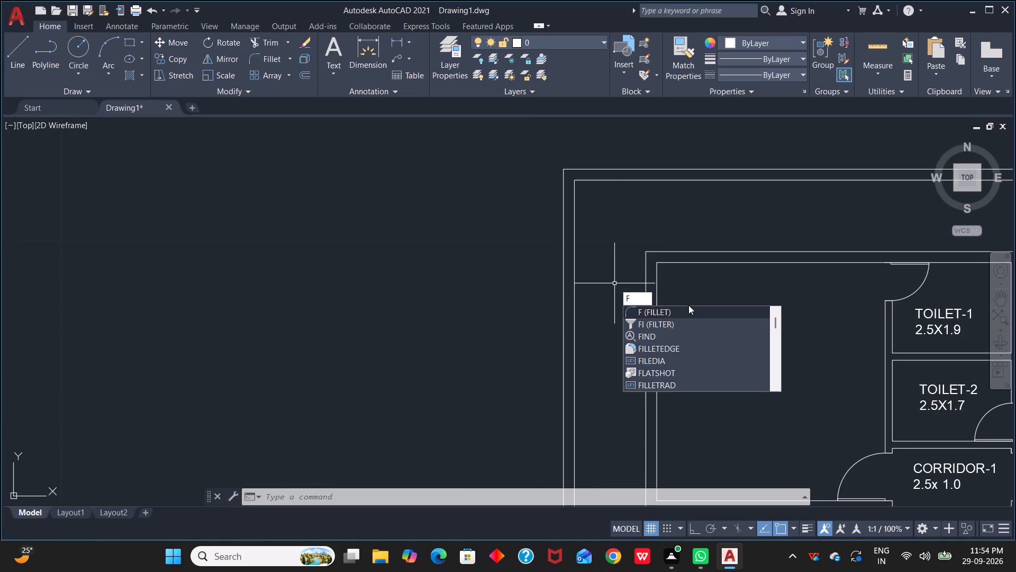
left_click(671, 315)
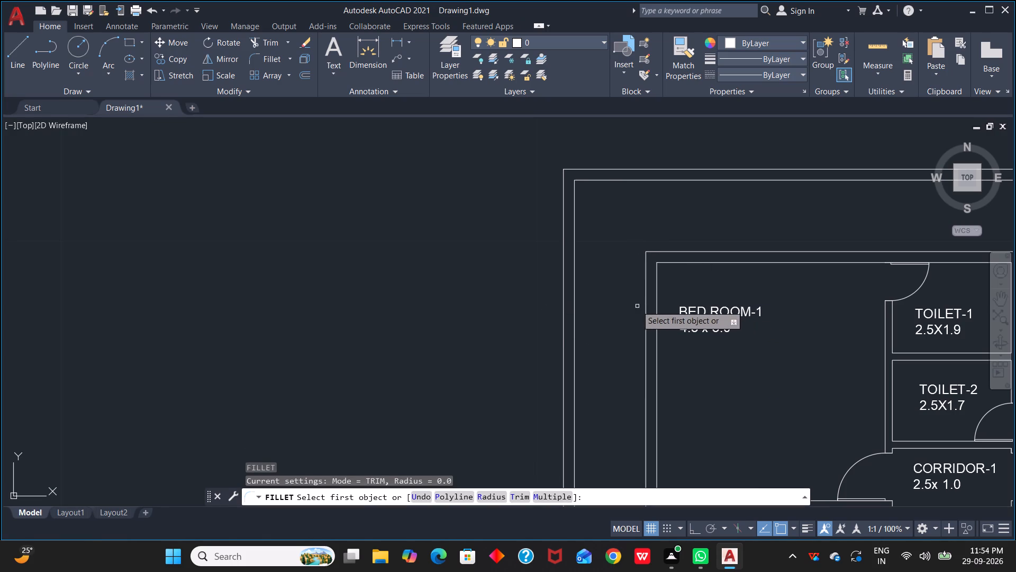
left_click(646, 276)
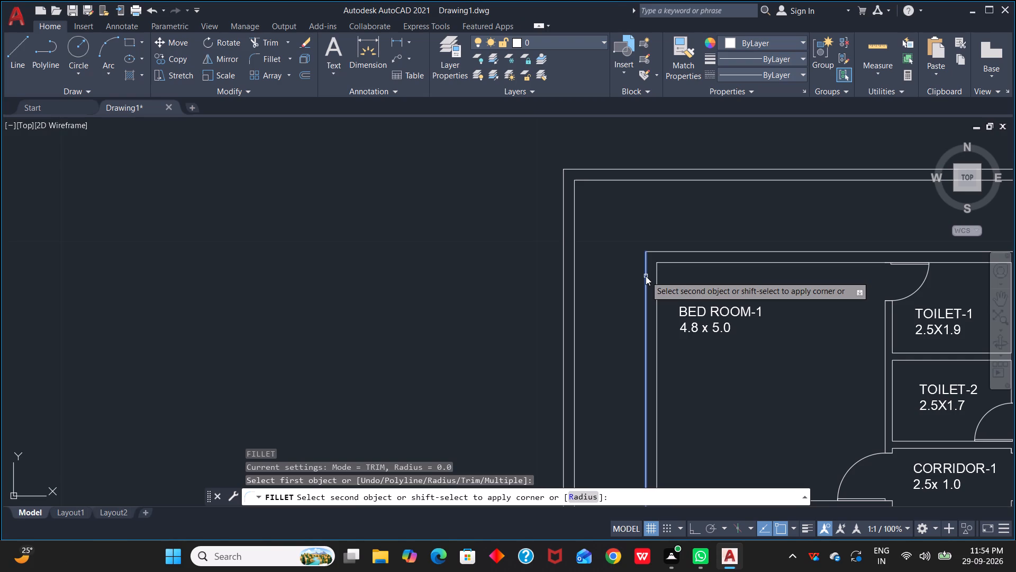
key("r")
key("space")
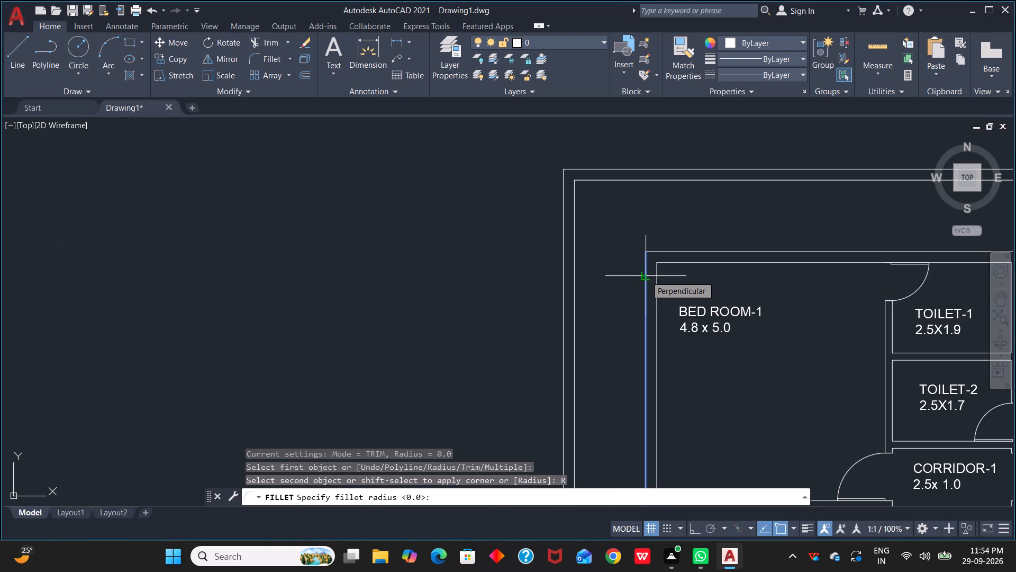
type("1.57")
key("space")
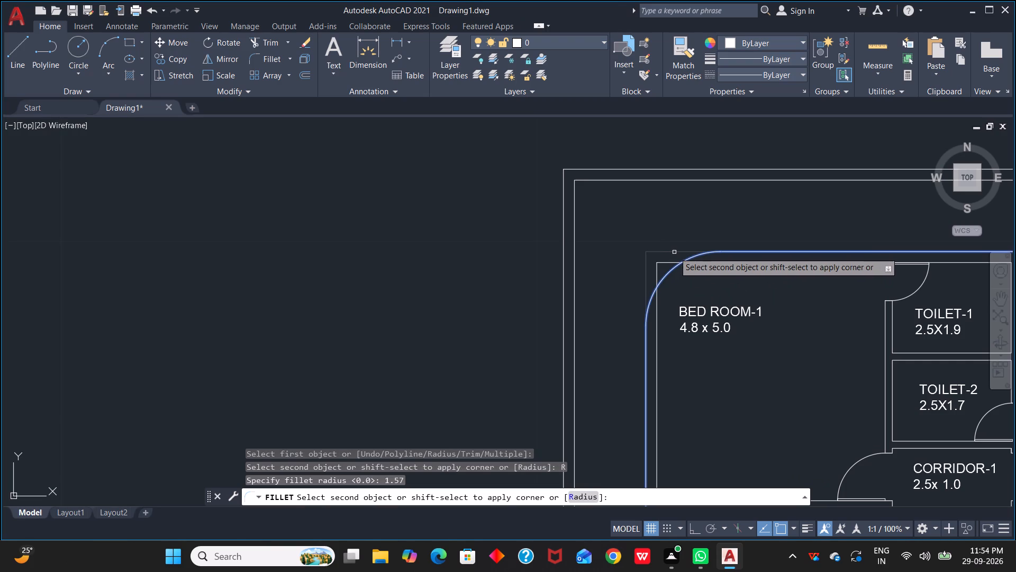
left_click(674, 252)
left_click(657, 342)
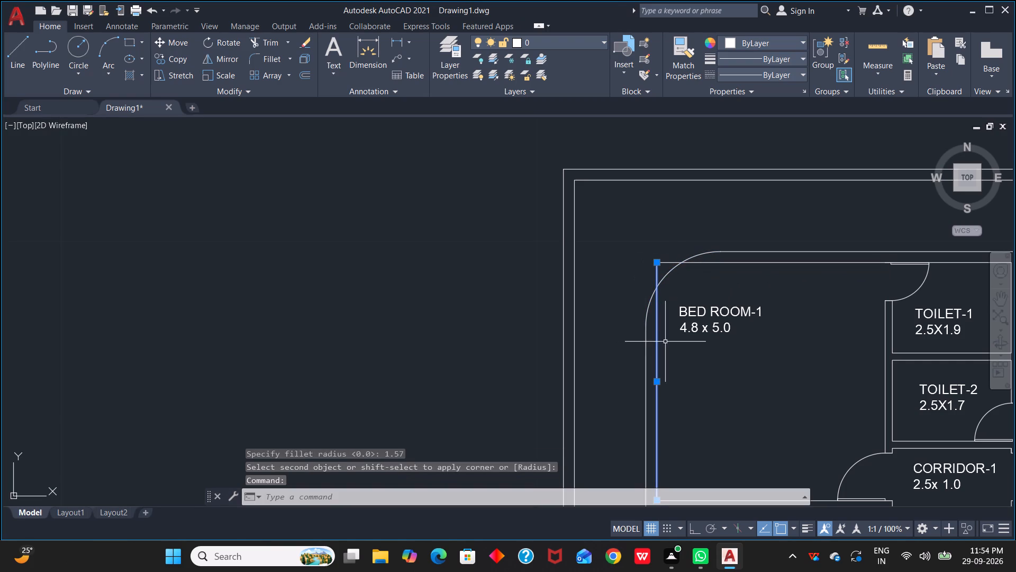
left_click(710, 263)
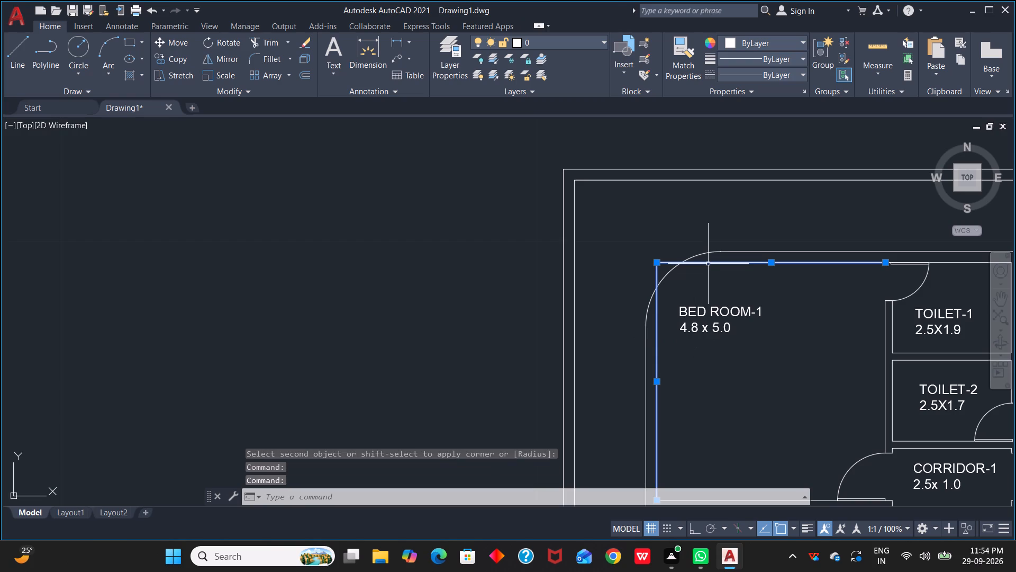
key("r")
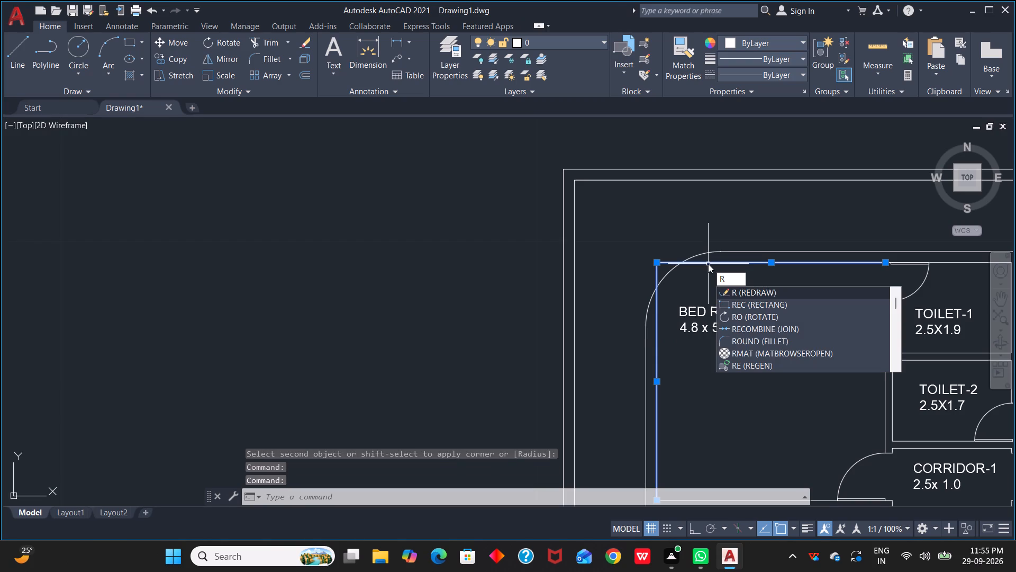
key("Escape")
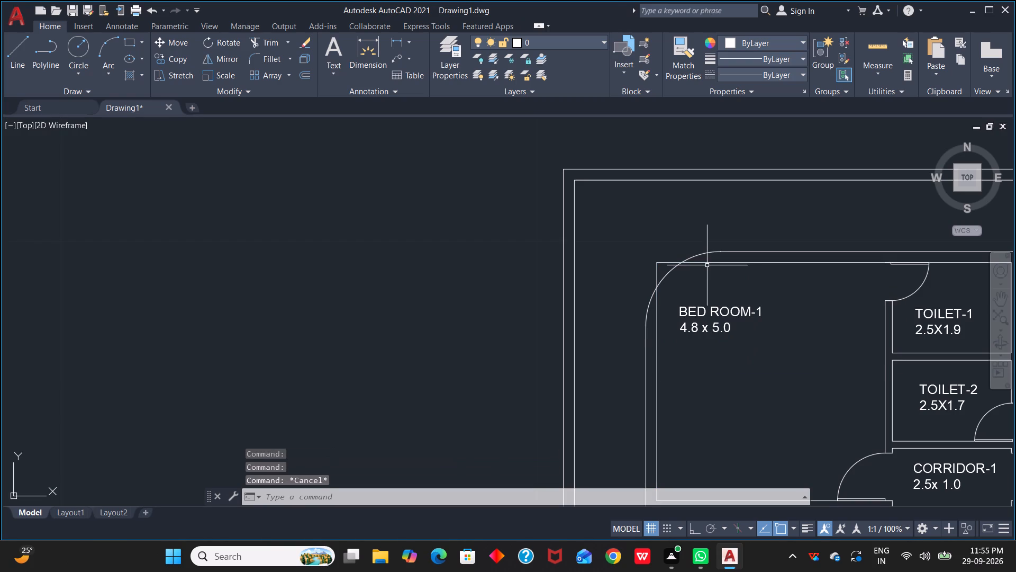
Fillet the two inner wall lines at BED ROOM-1's north-west corner with the same 1.57 radius.
key("f")
key("space")
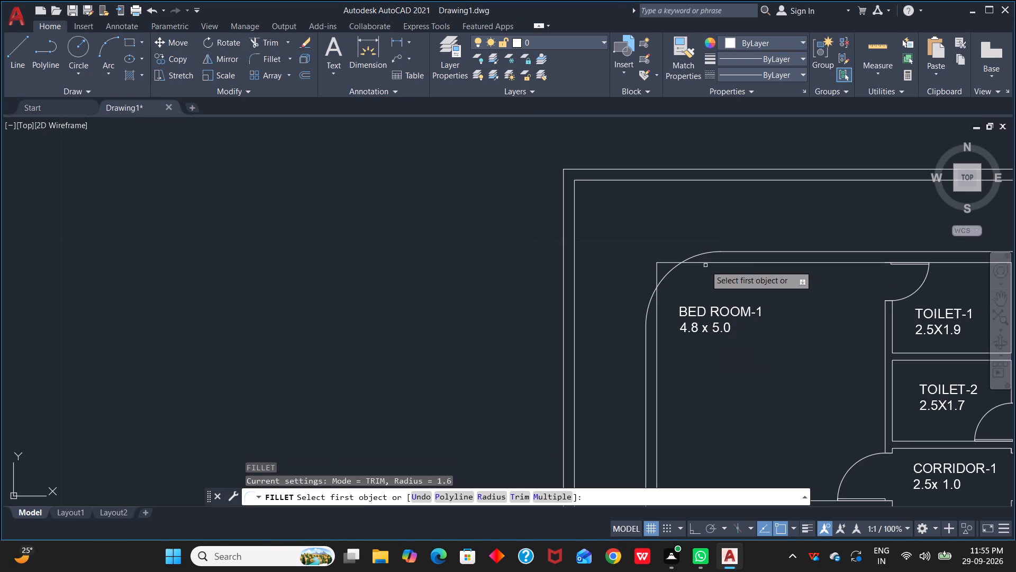
left_click(717, 263)
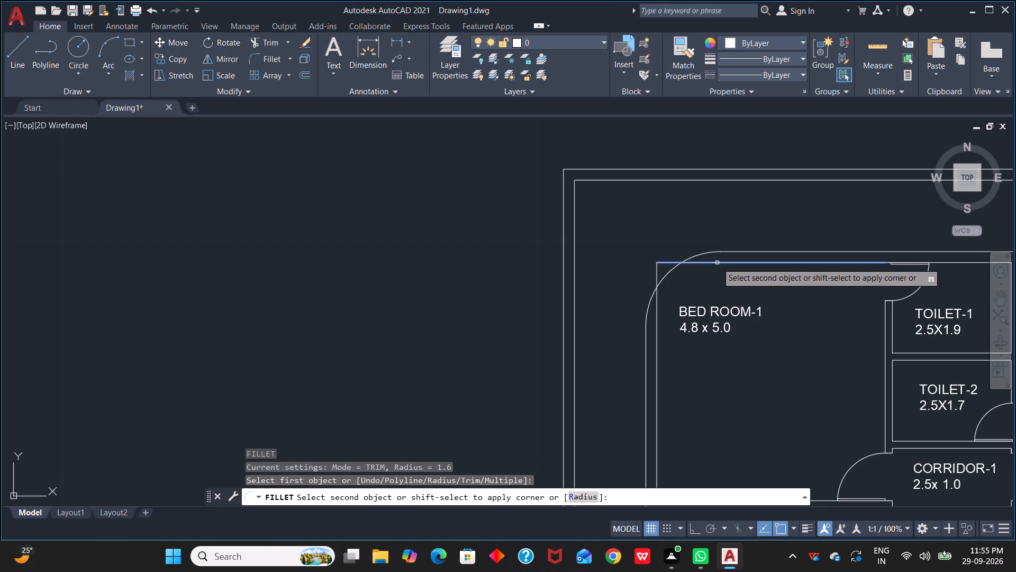
left_click(657, 326)
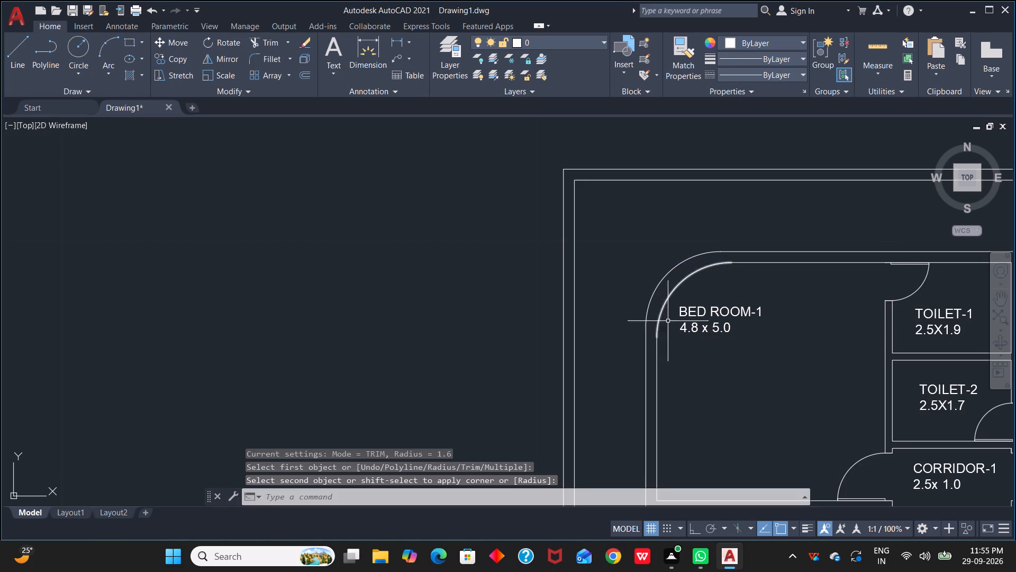
key("Escape")
Examine the rounded north-west corner of BED ROOM-1 up close and within the whole house plan.
scroll(752, 300, "down", 2)
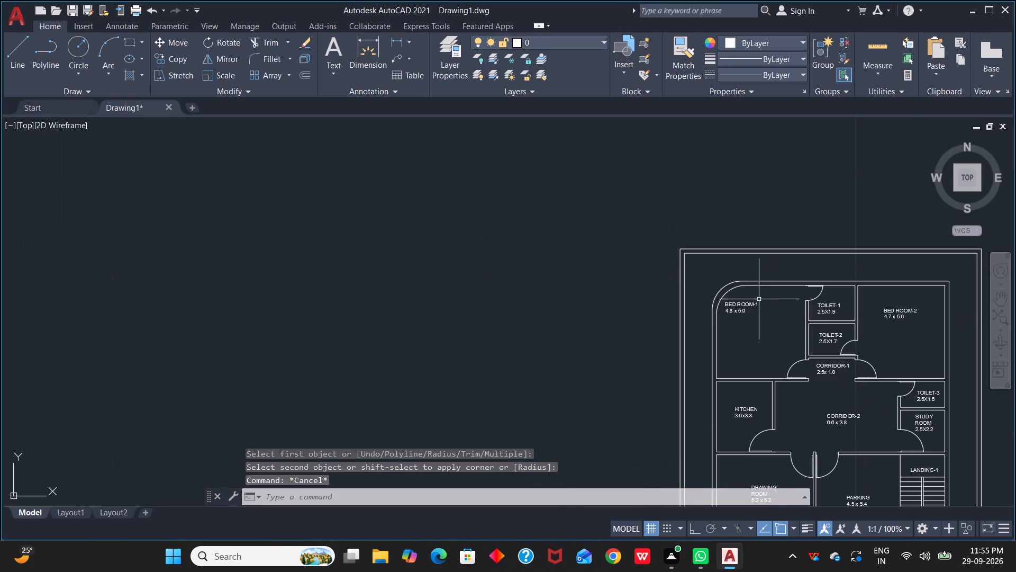
middle_click_drag(776, 322, 776, 268)
scroll(727, 229, "up", 1)
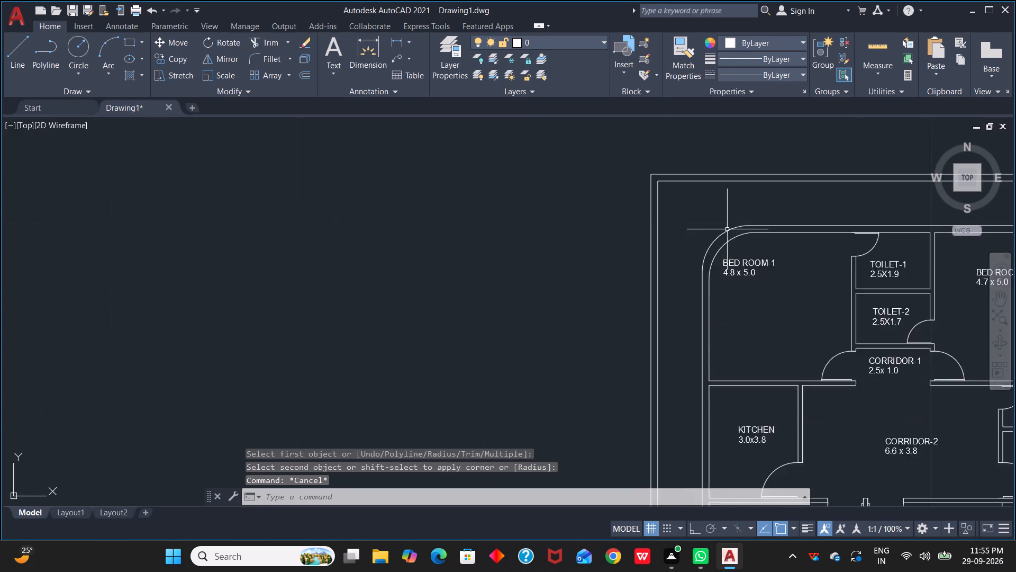
scroll(727, 229, "up", 2)
scroll(783, 264, "down", 3)
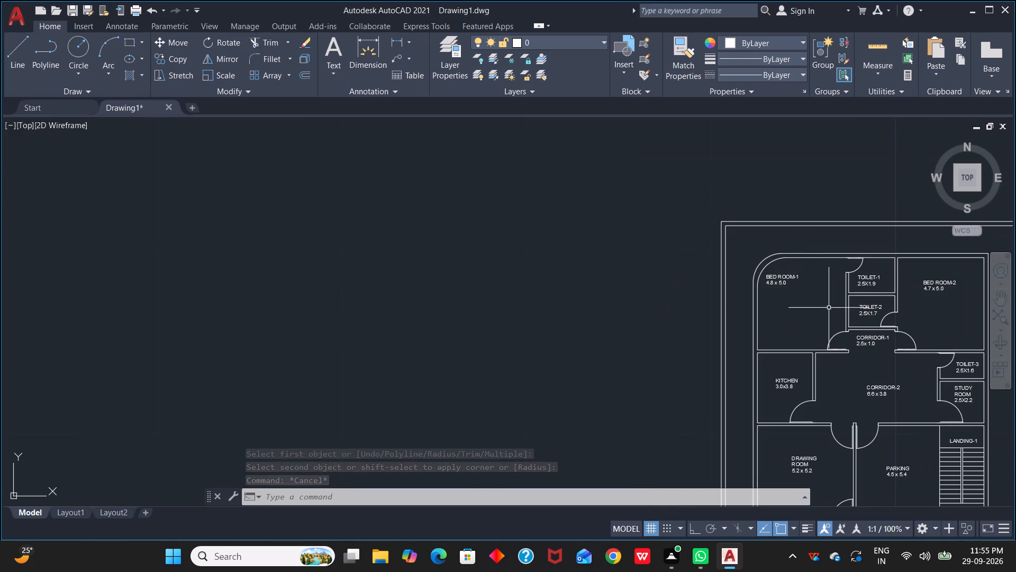
middle_click_drag(829, 308, 775, 236)
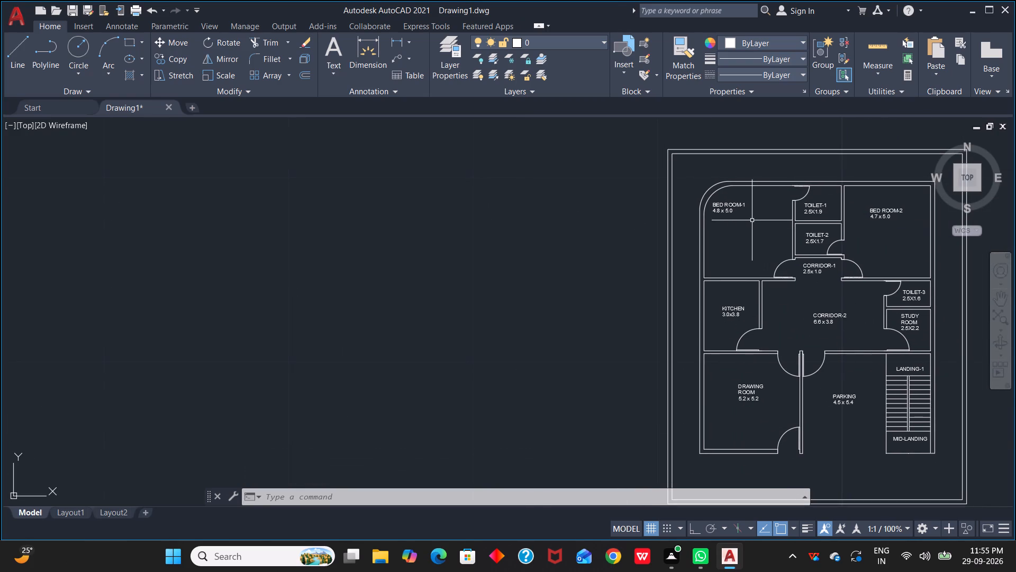
scroll(726, 222, "up", 1)
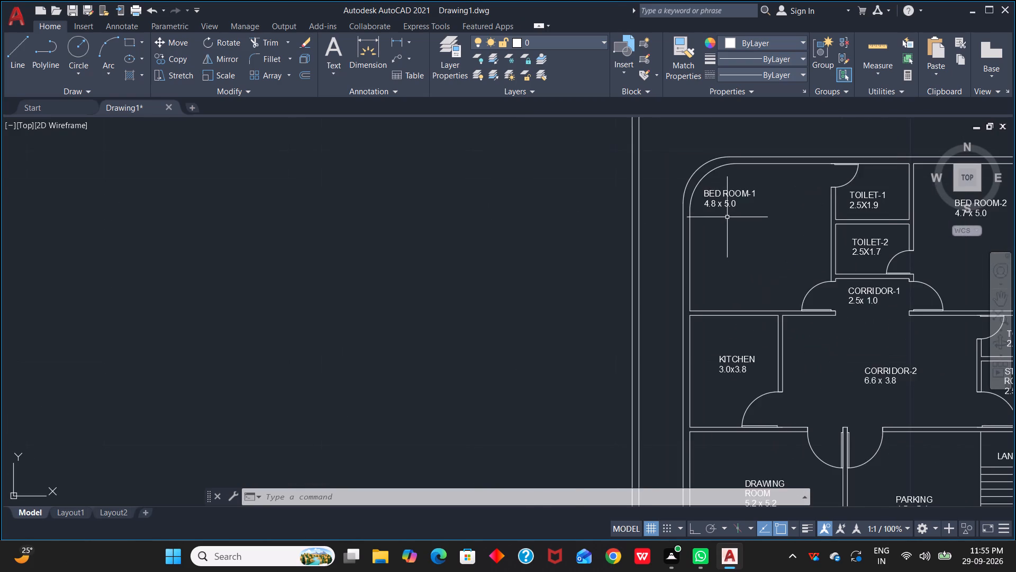
scroll(727, 217, "up", 1)
middle_click_drag(718, 180, 765, 232)
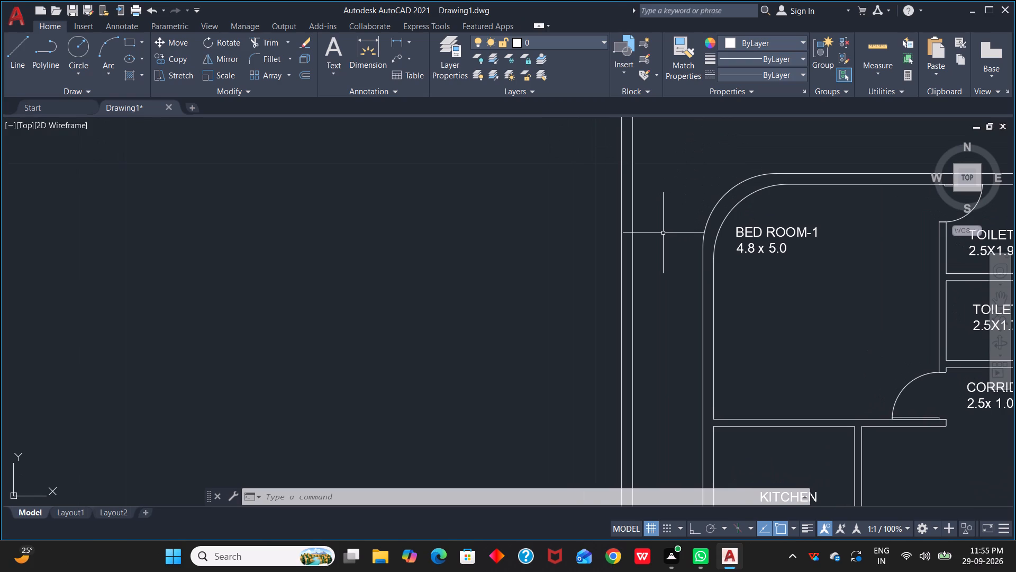
scroll(746, 237, "down", 3)
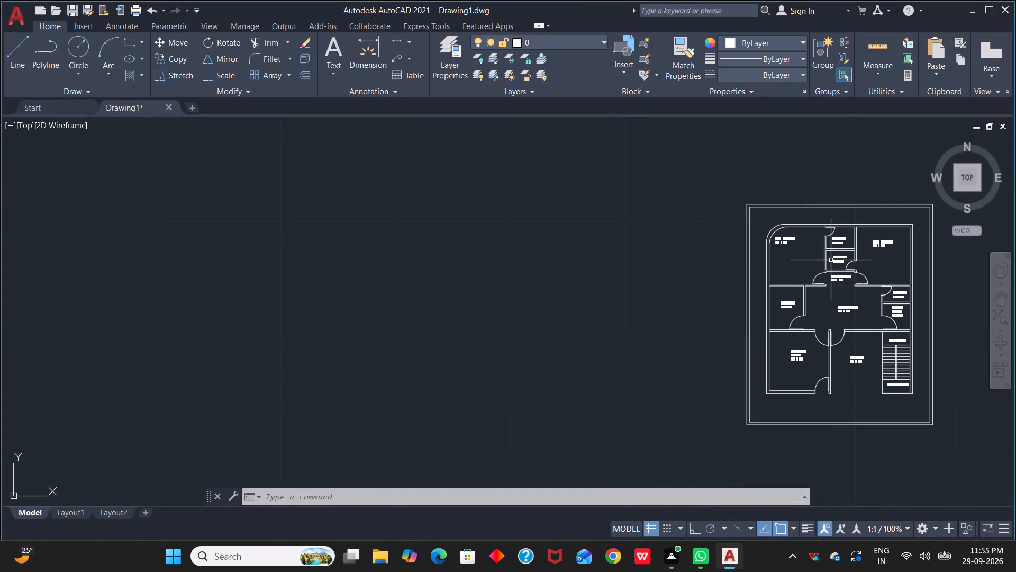
scroll(813, 257, "up", 2)
scroll(765, 227, "up", 2)
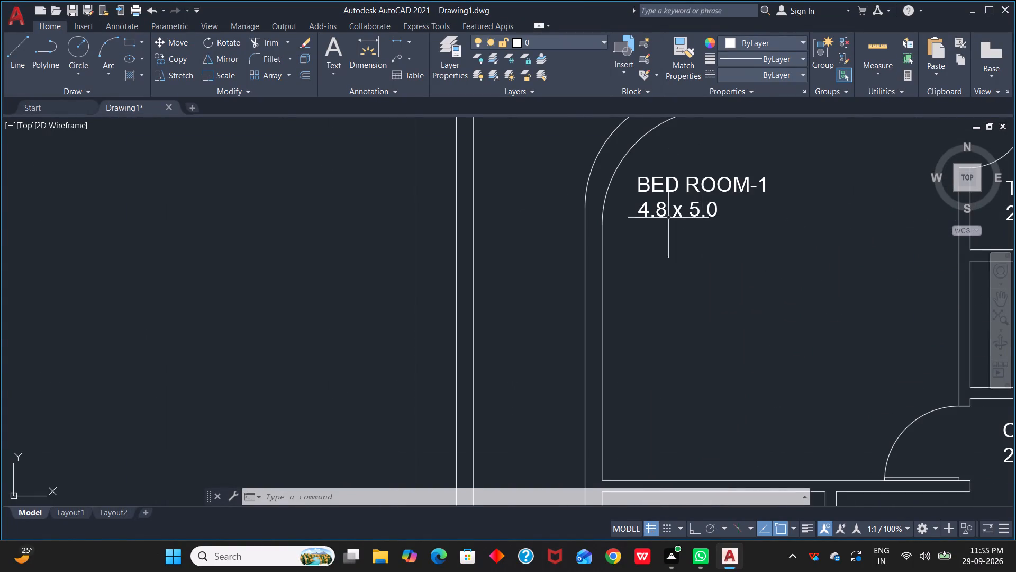
middle_click_drag(685, 167, 769, 260)
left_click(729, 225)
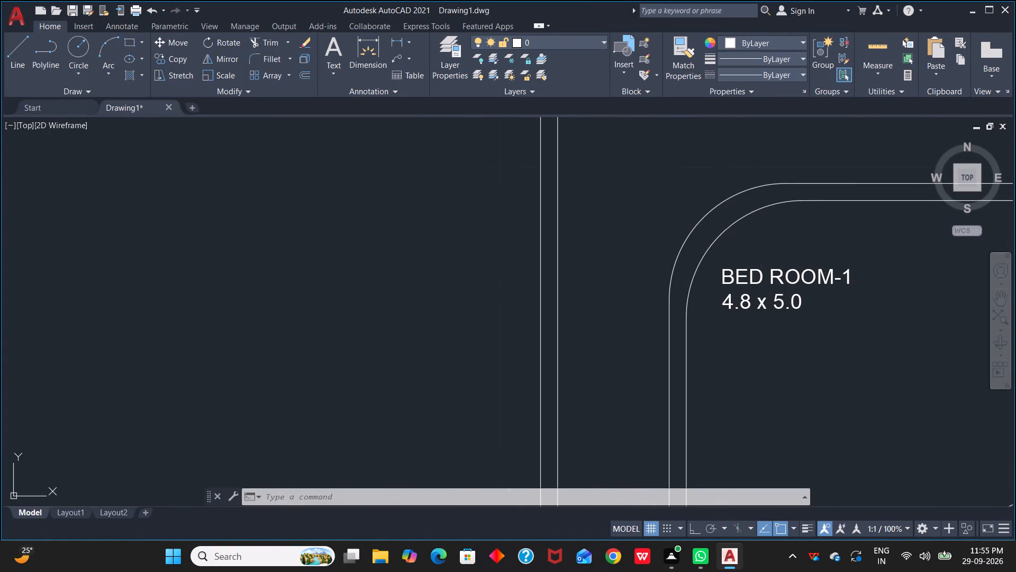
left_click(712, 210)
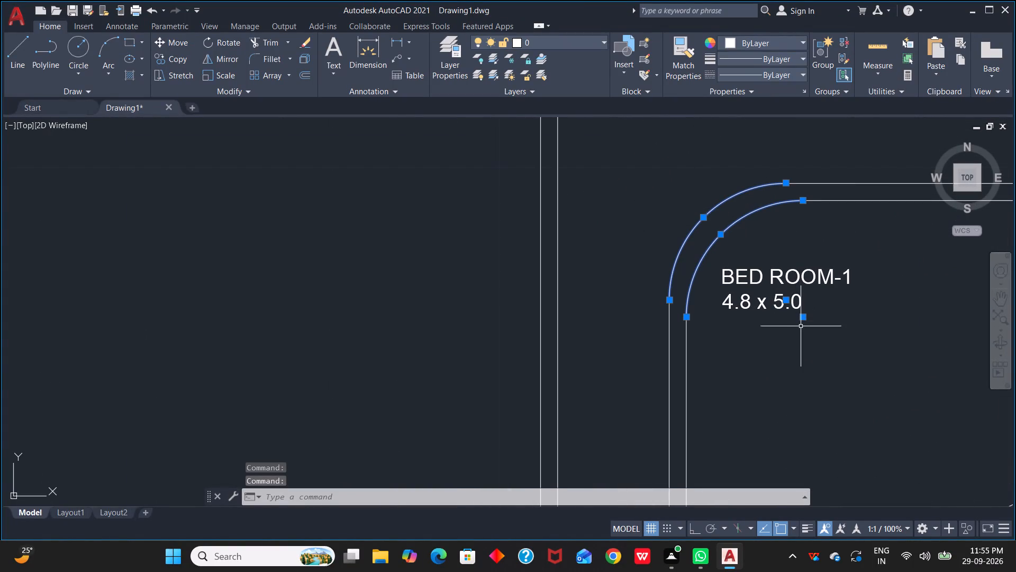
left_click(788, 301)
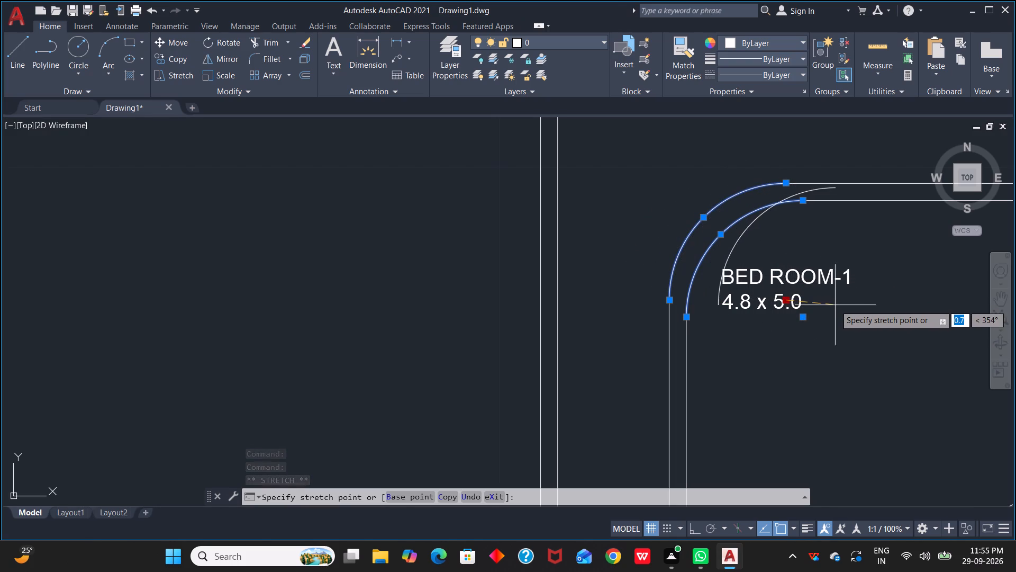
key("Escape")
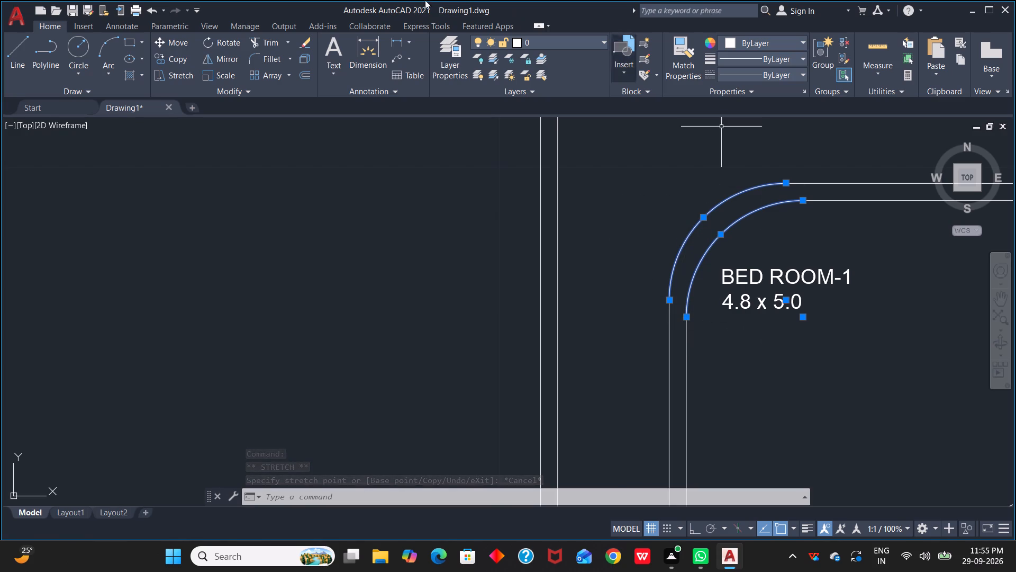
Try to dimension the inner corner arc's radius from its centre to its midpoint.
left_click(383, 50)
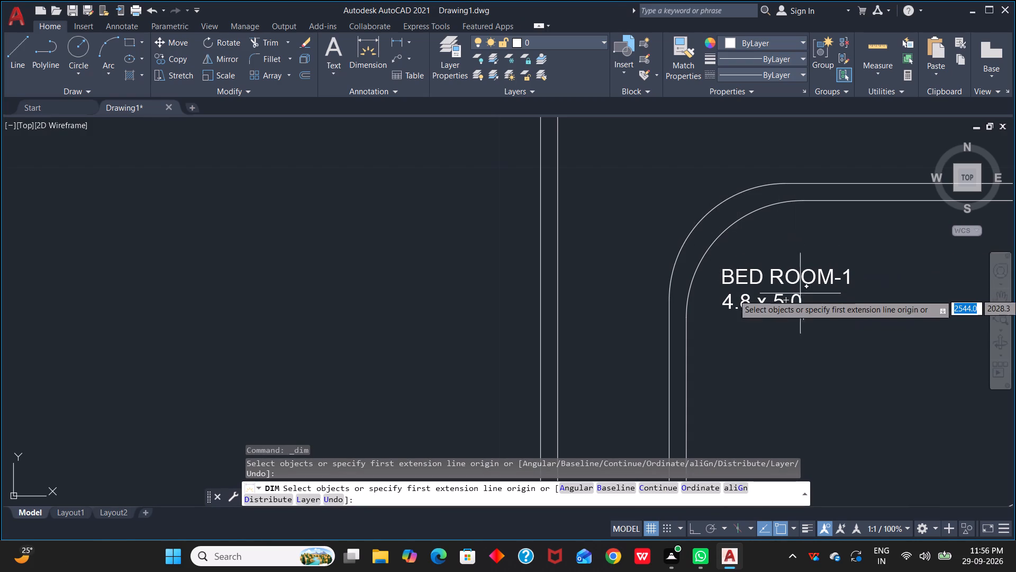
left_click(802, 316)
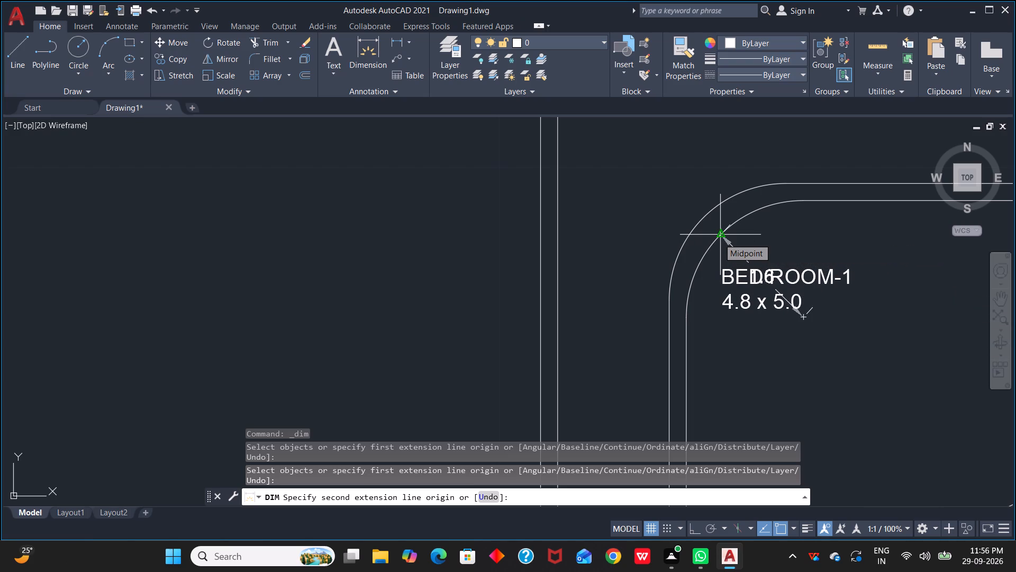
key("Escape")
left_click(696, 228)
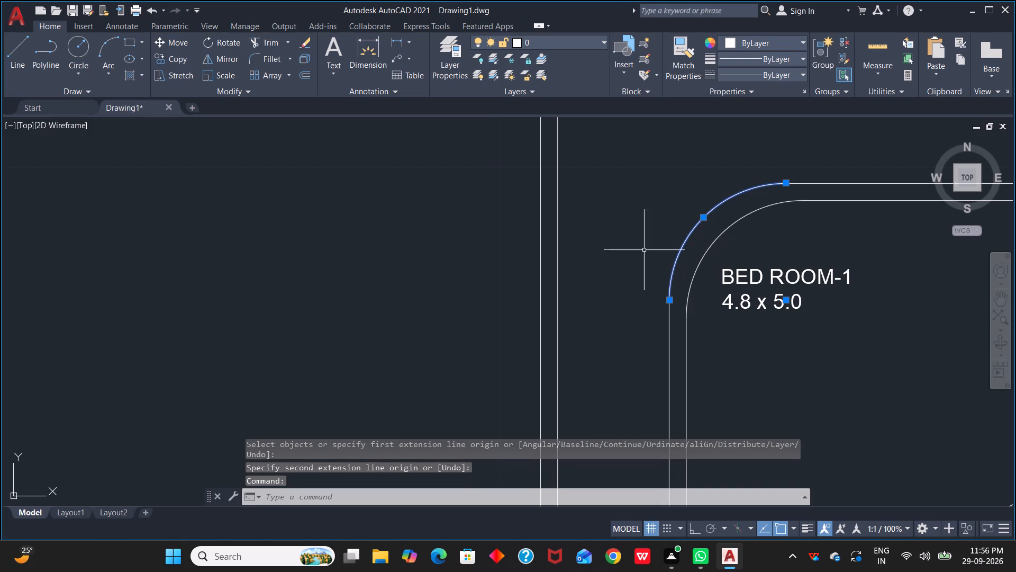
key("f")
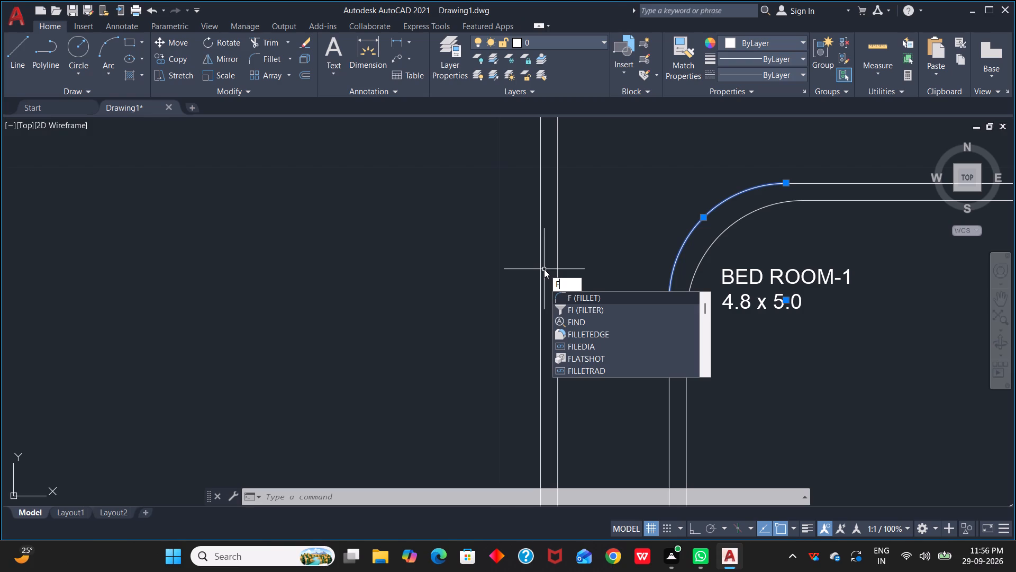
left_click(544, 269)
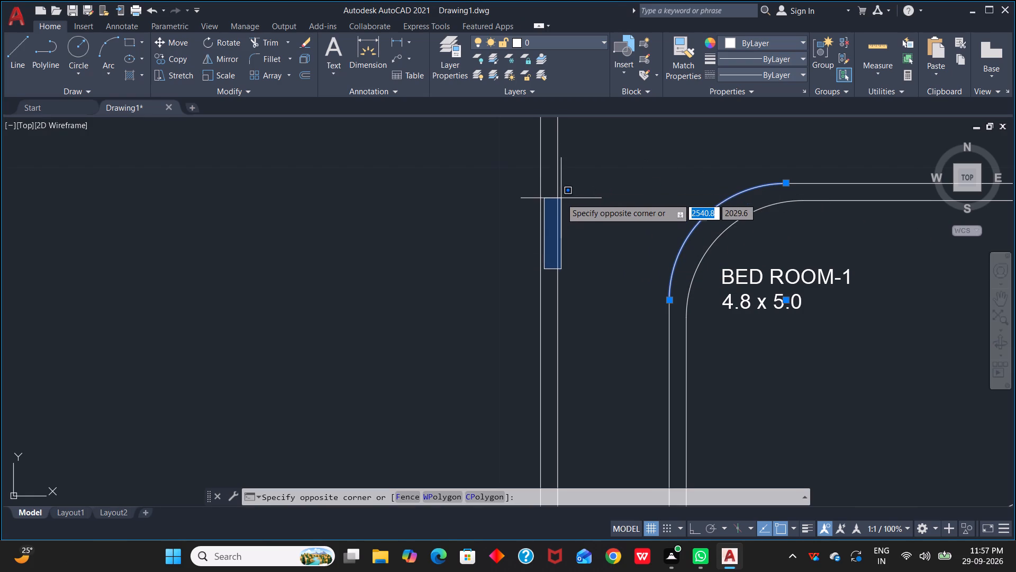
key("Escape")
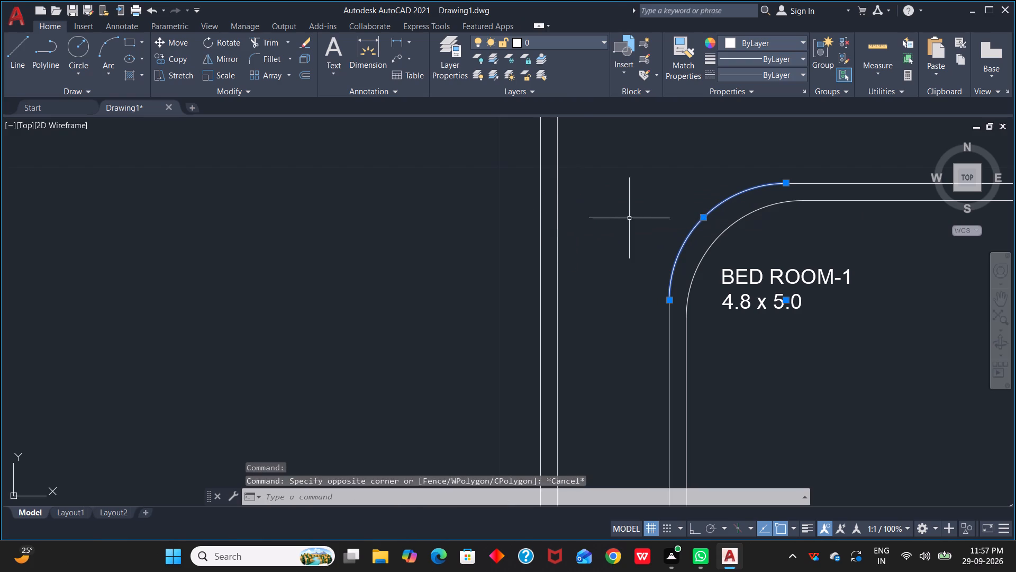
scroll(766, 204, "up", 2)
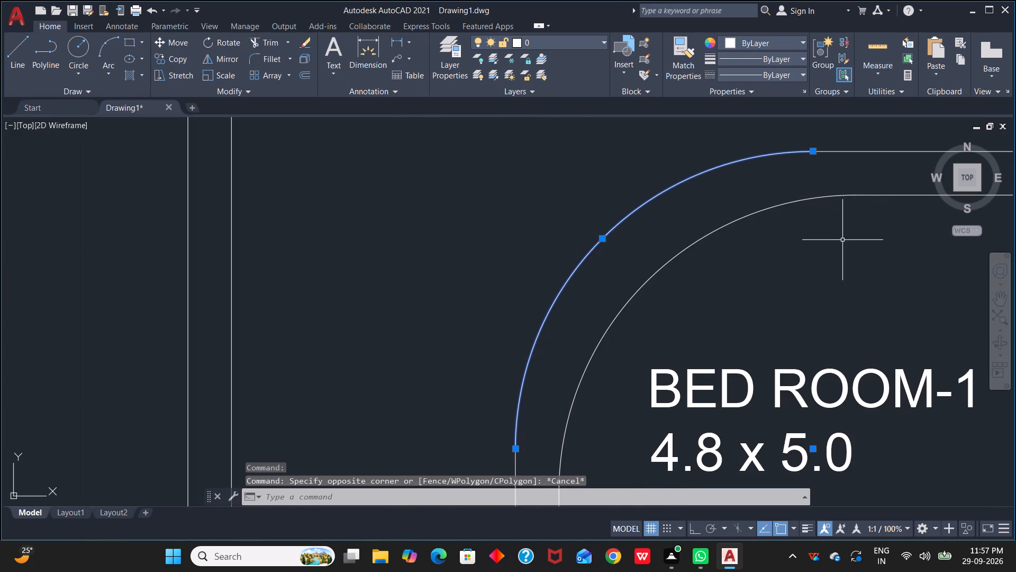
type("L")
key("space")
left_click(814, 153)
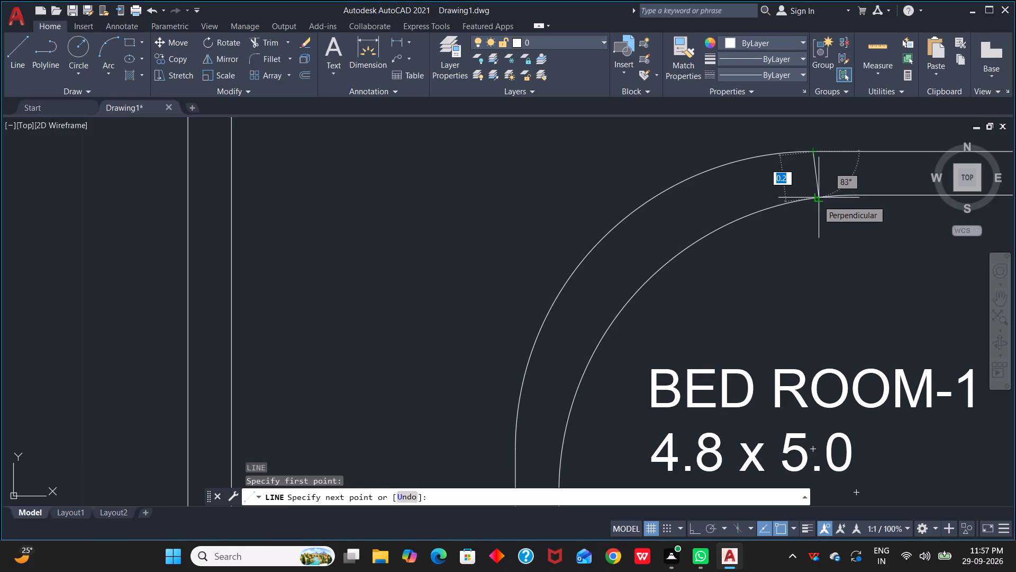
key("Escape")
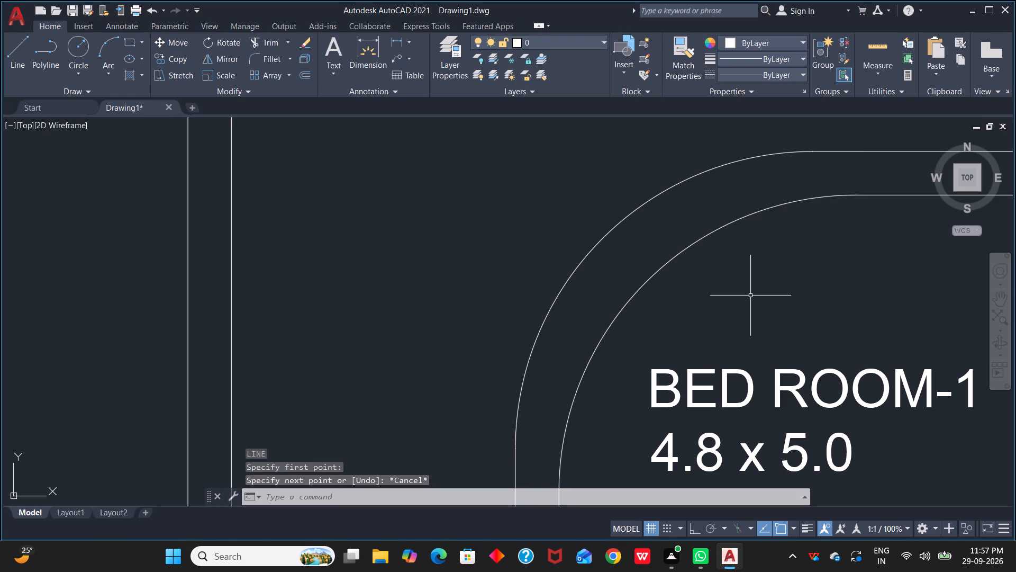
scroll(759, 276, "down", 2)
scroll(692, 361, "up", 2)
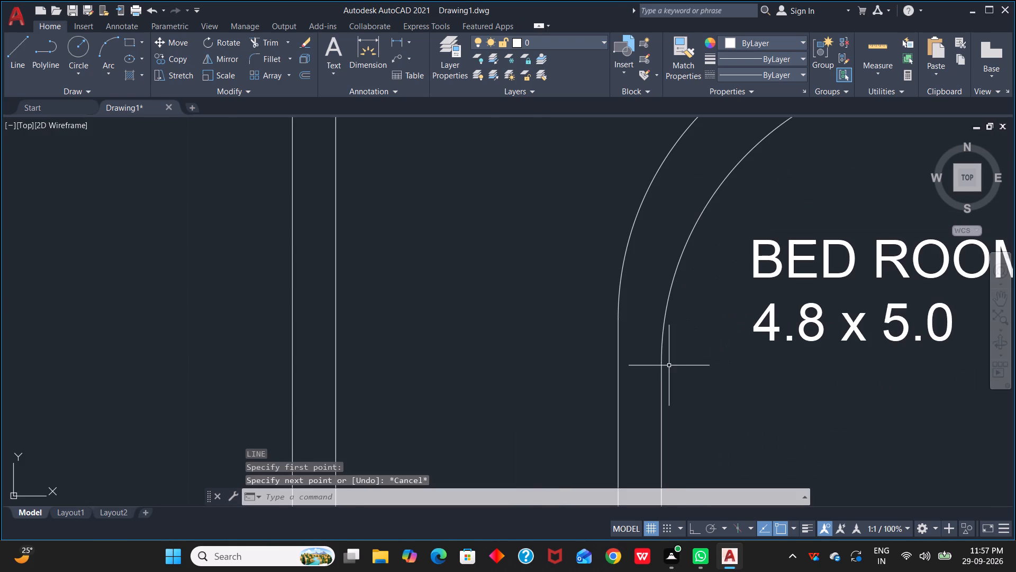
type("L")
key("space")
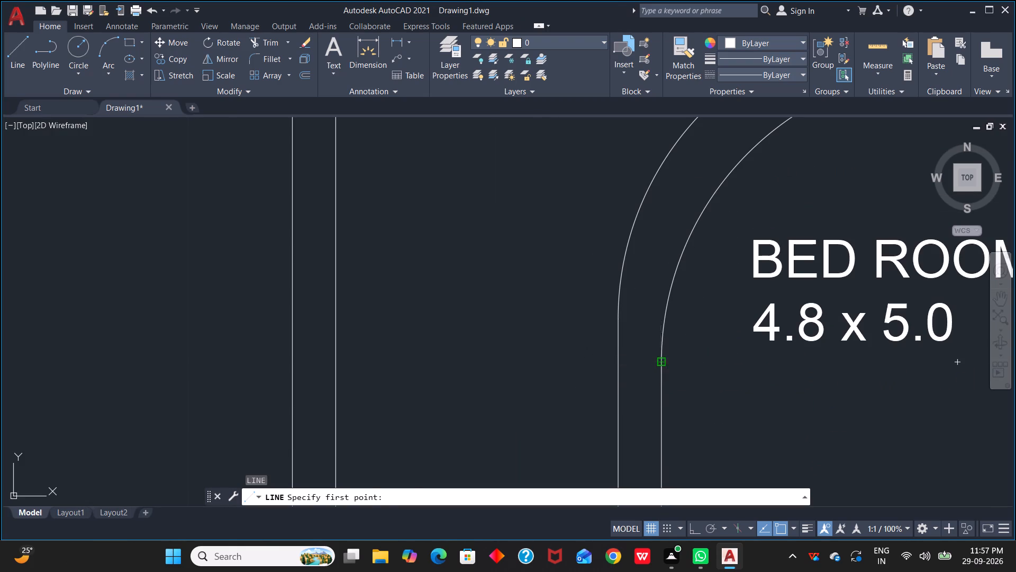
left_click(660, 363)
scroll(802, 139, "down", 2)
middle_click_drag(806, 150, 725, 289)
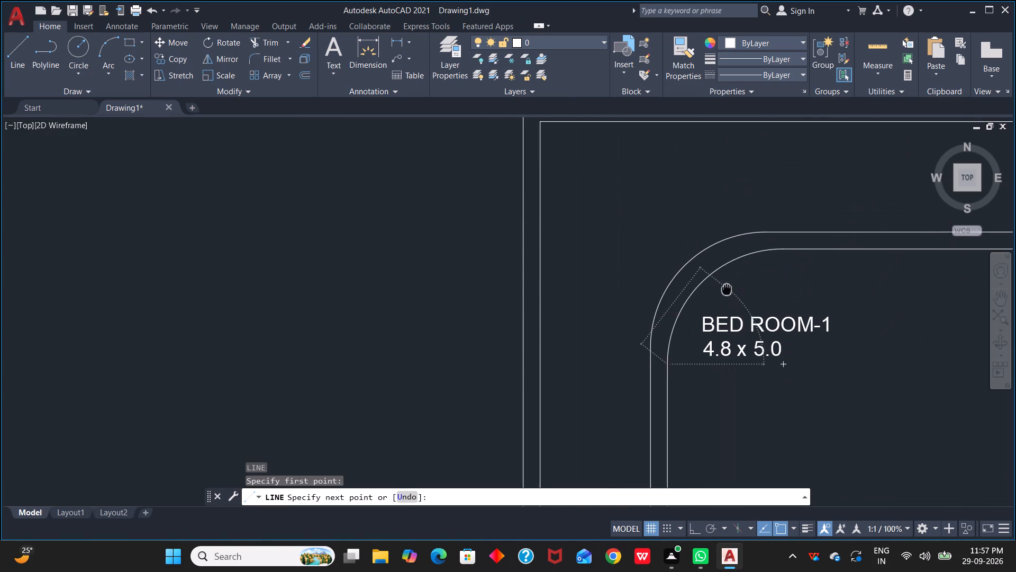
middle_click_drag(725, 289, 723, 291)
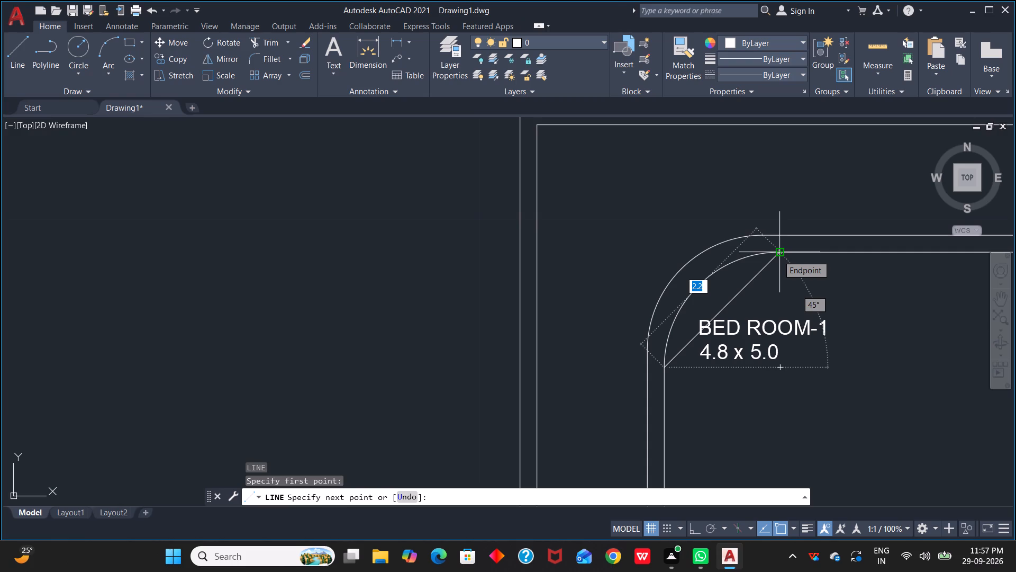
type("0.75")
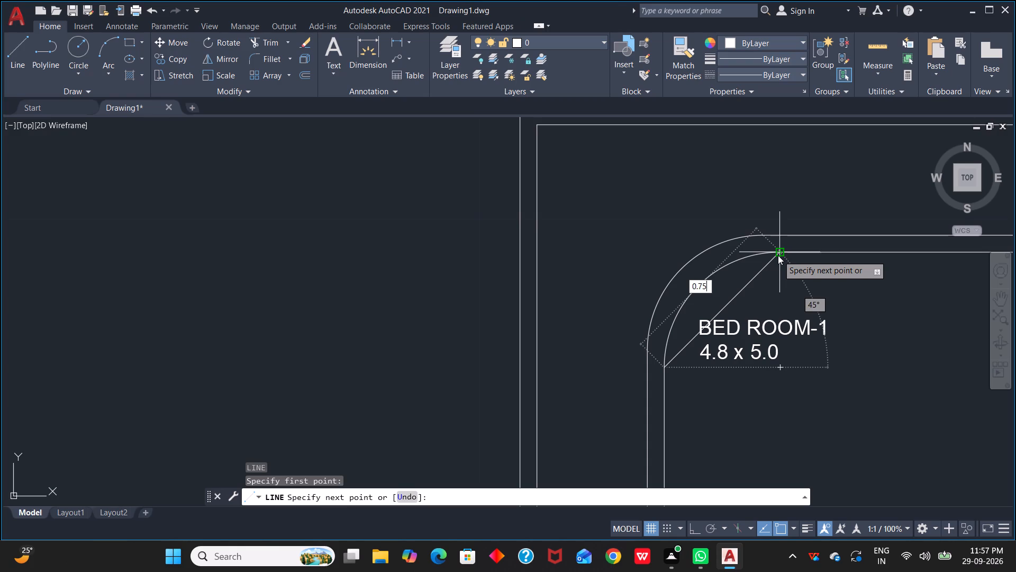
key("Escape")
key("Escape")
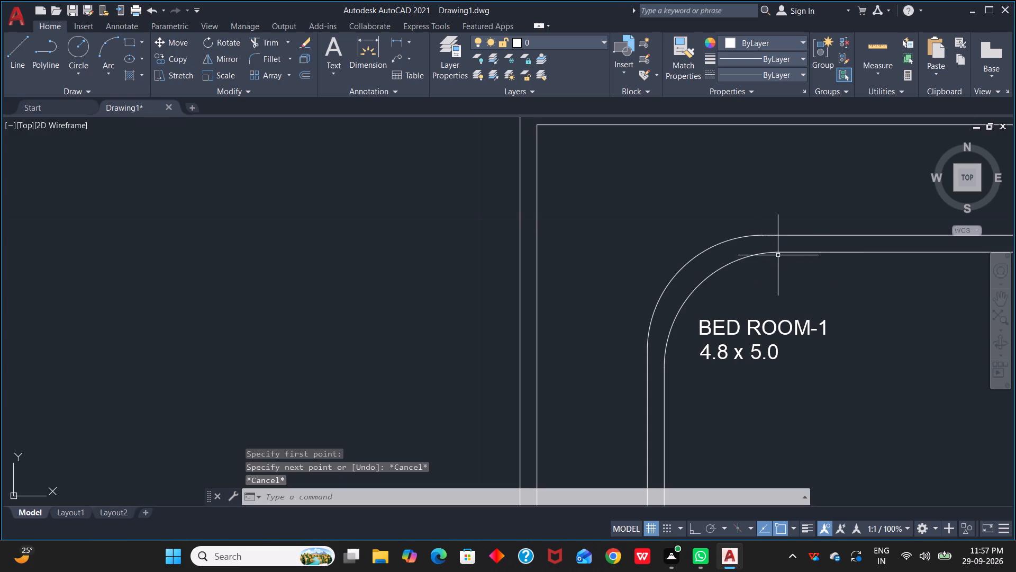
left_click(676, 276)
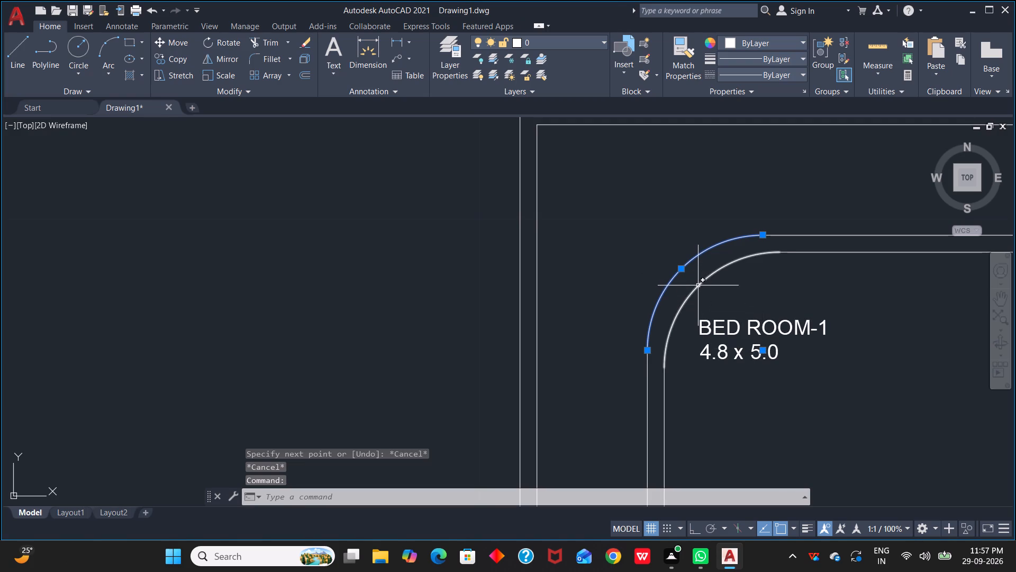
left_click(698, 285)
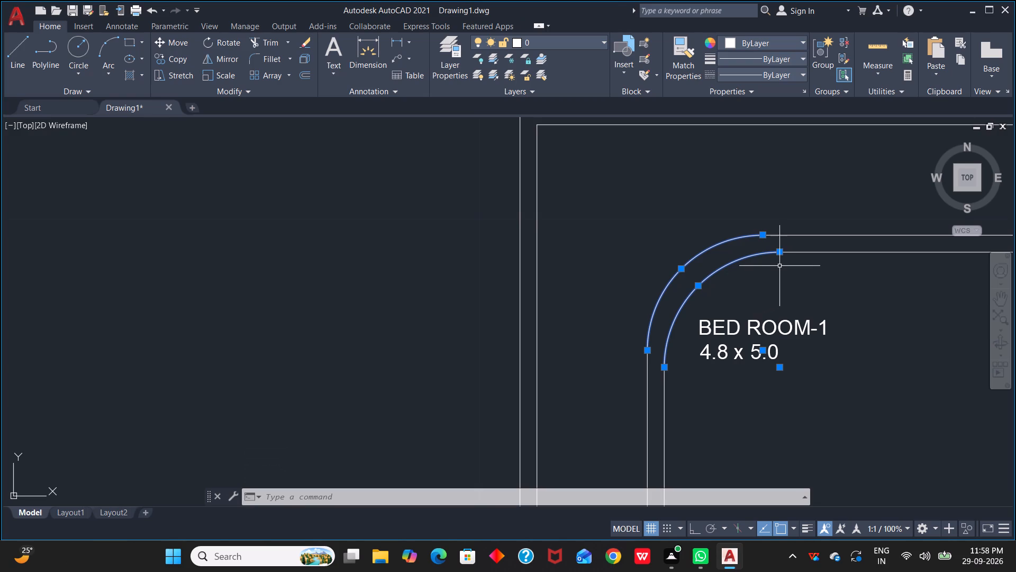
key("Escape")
Move the BED ROOM-1 4.8 x 5.0 label away from the rounded corner, toward the middle of the room.
scroll(805, 285, "down", 3)
scroll(823, 310, "up", 2)
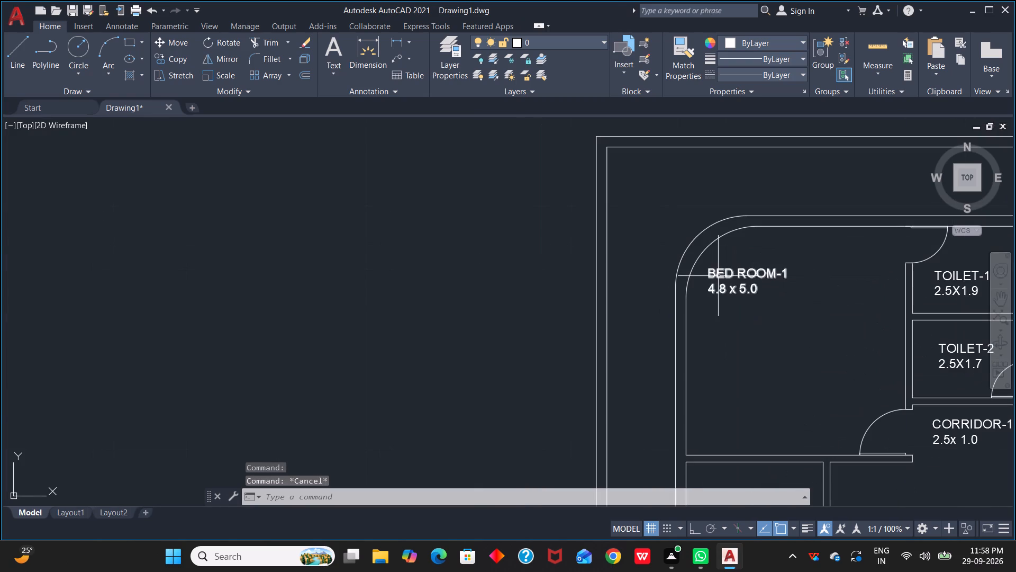
left_click(718, 276)
left_click_drag(711, 271, 764, 321)
left_click(764, 321)
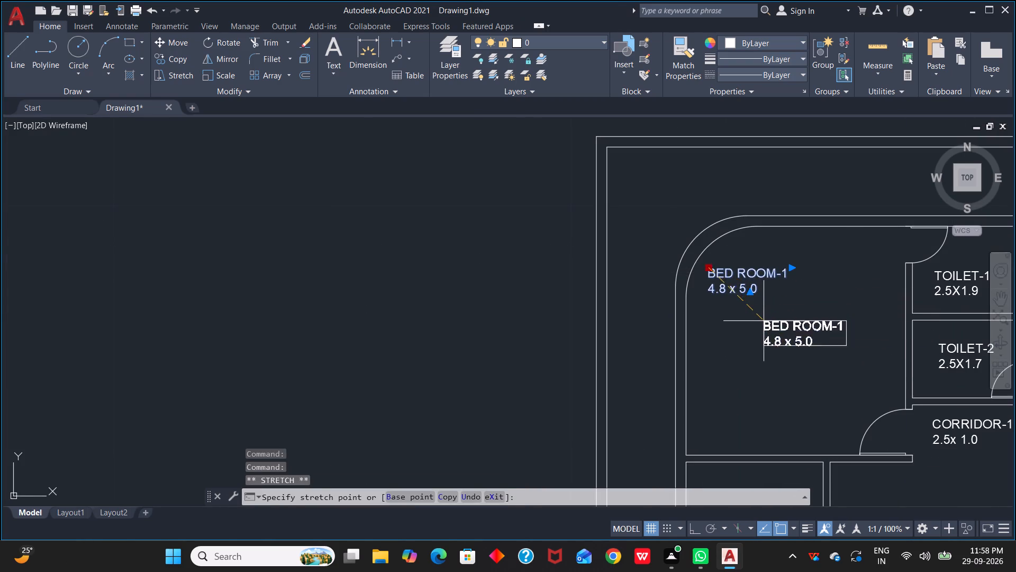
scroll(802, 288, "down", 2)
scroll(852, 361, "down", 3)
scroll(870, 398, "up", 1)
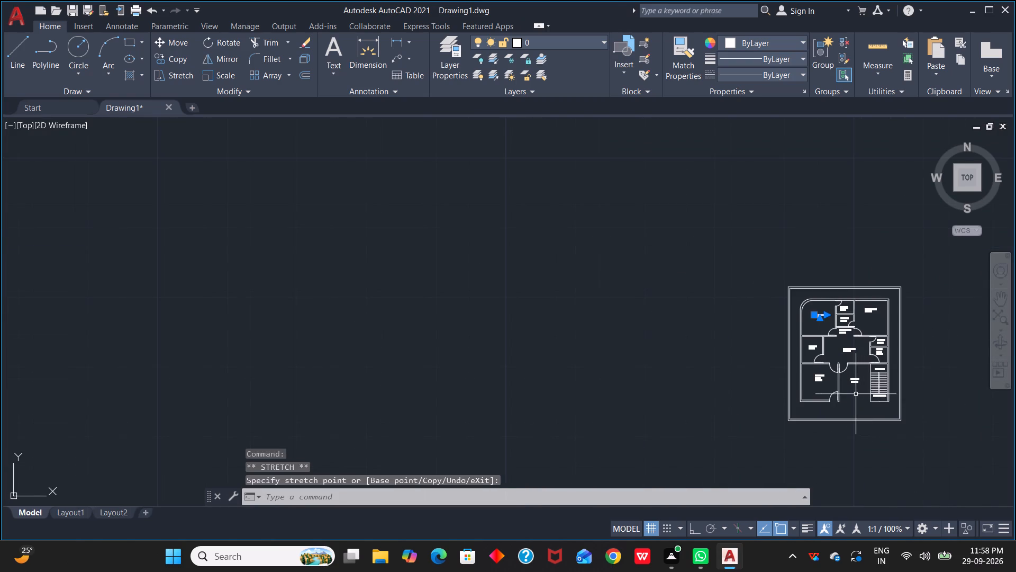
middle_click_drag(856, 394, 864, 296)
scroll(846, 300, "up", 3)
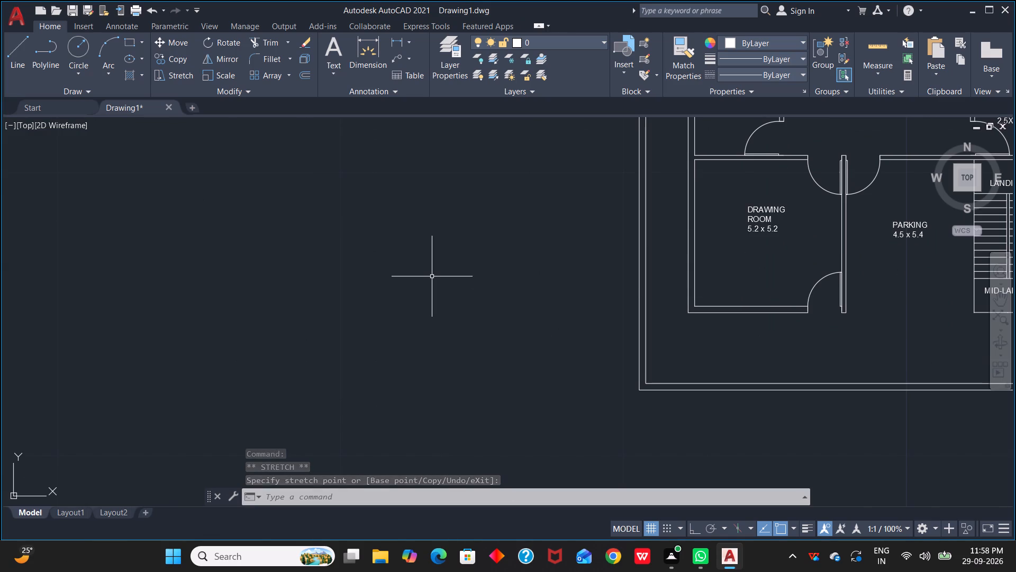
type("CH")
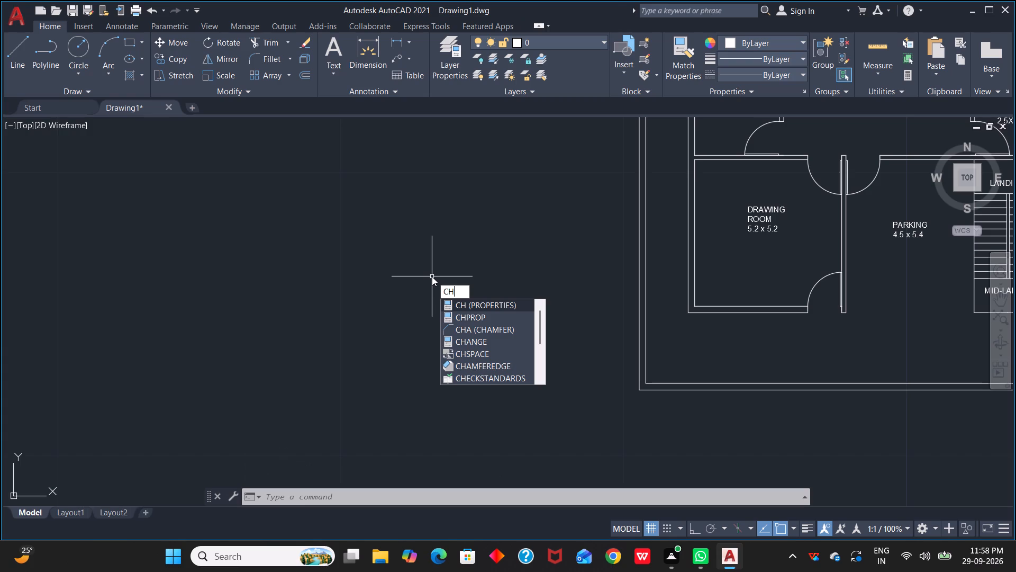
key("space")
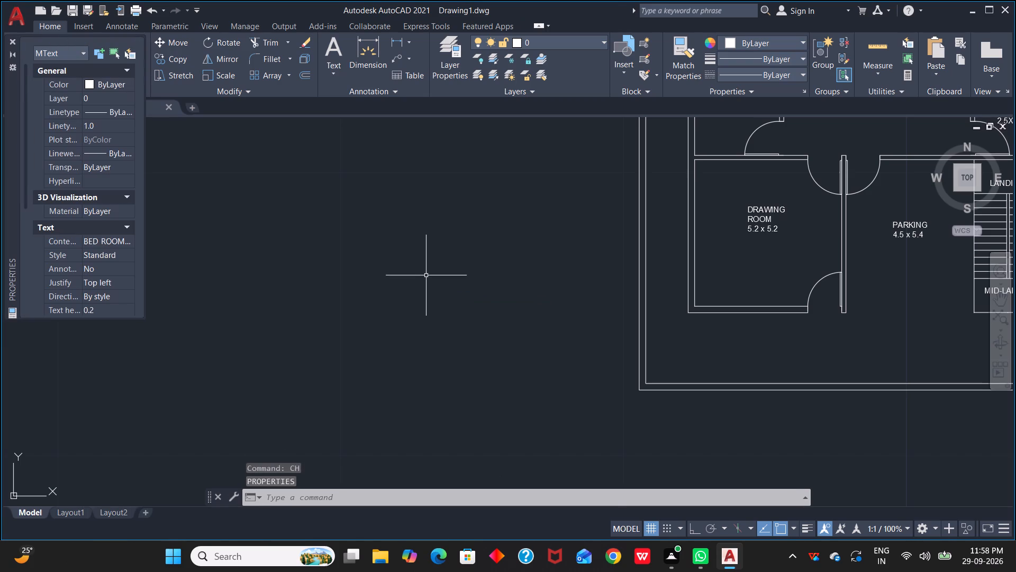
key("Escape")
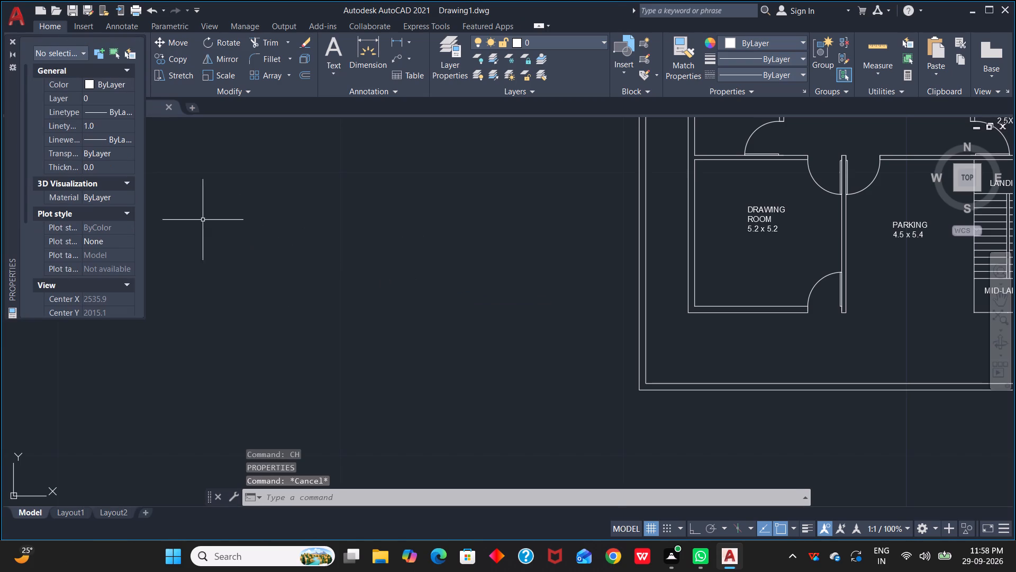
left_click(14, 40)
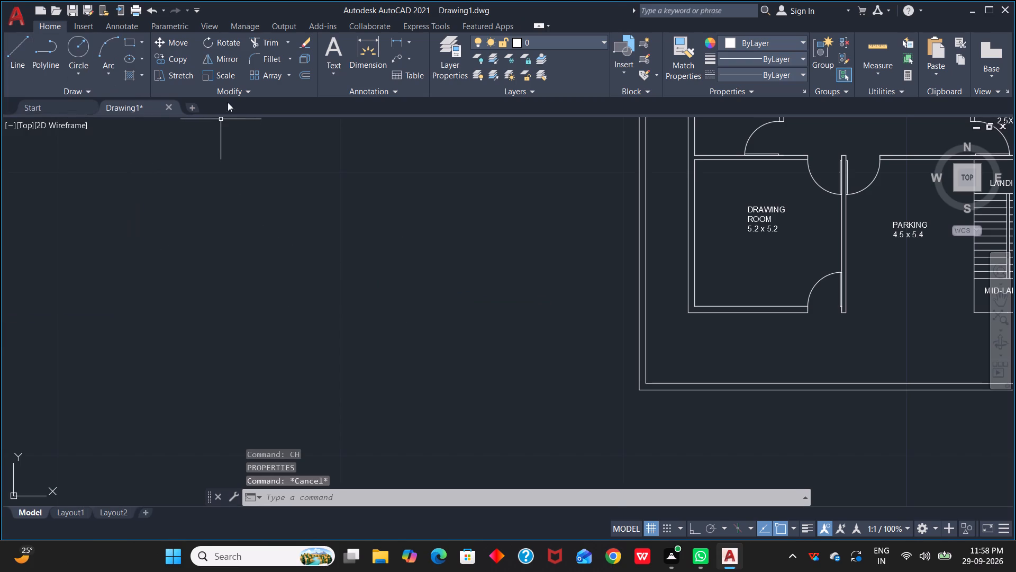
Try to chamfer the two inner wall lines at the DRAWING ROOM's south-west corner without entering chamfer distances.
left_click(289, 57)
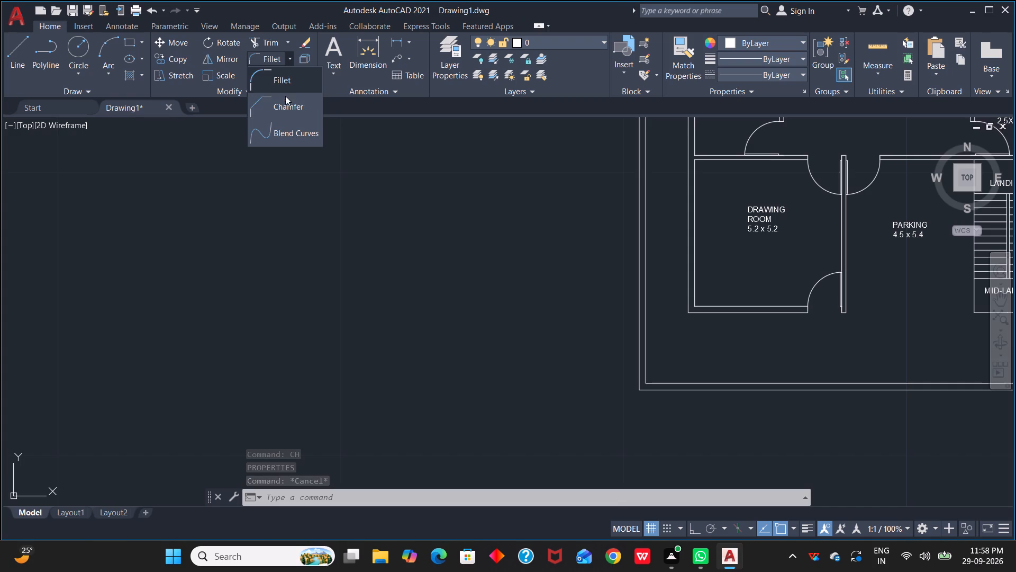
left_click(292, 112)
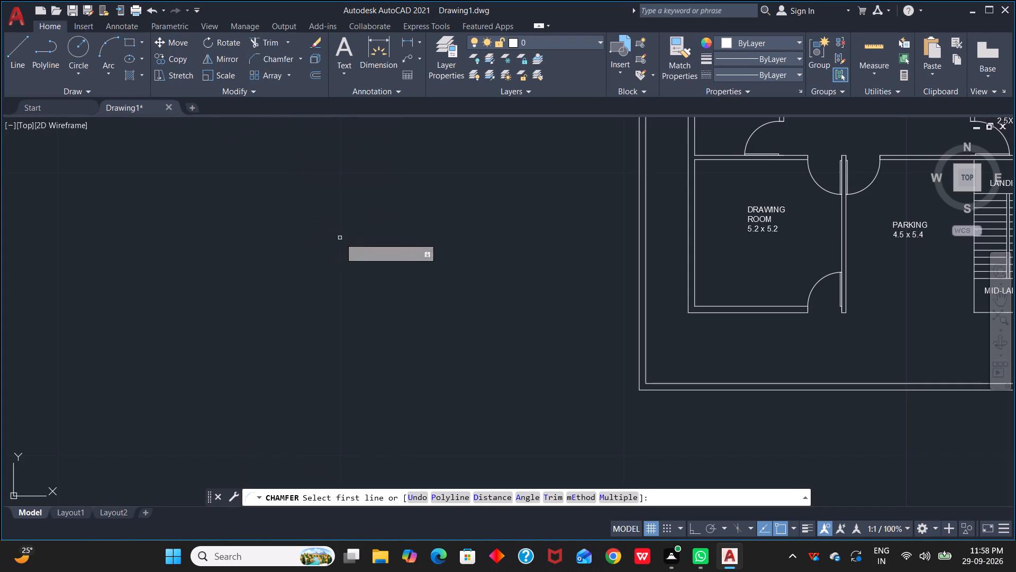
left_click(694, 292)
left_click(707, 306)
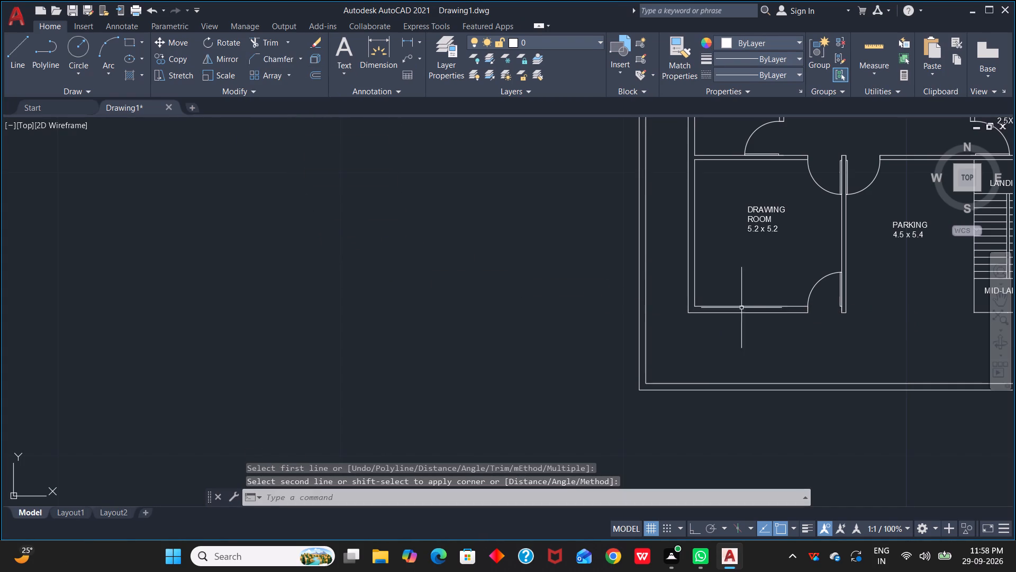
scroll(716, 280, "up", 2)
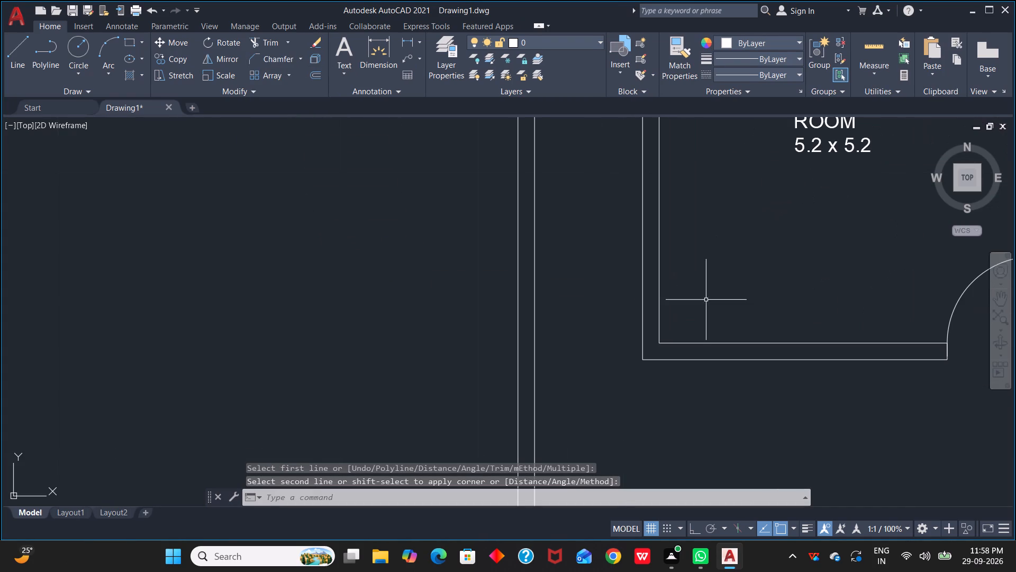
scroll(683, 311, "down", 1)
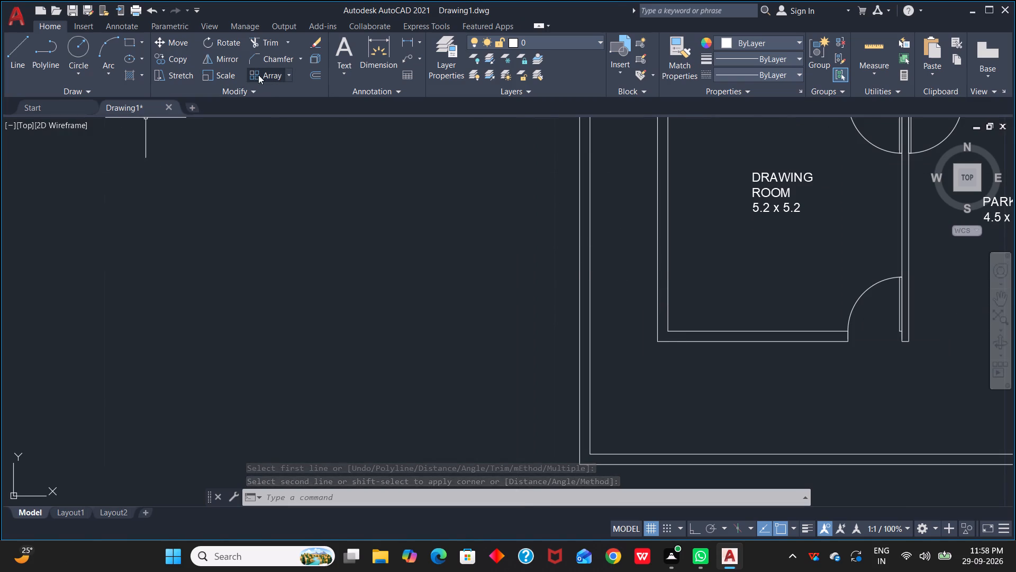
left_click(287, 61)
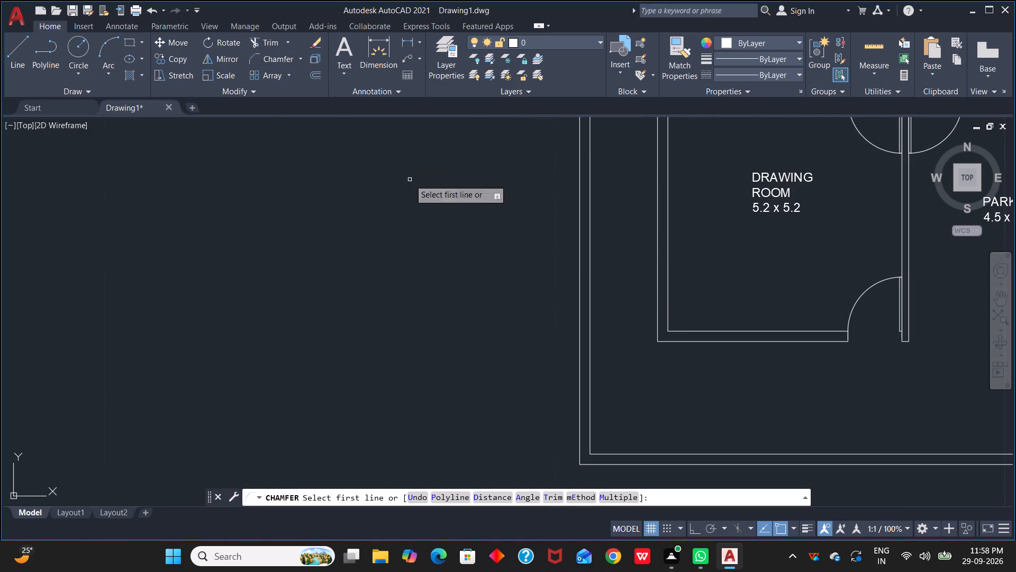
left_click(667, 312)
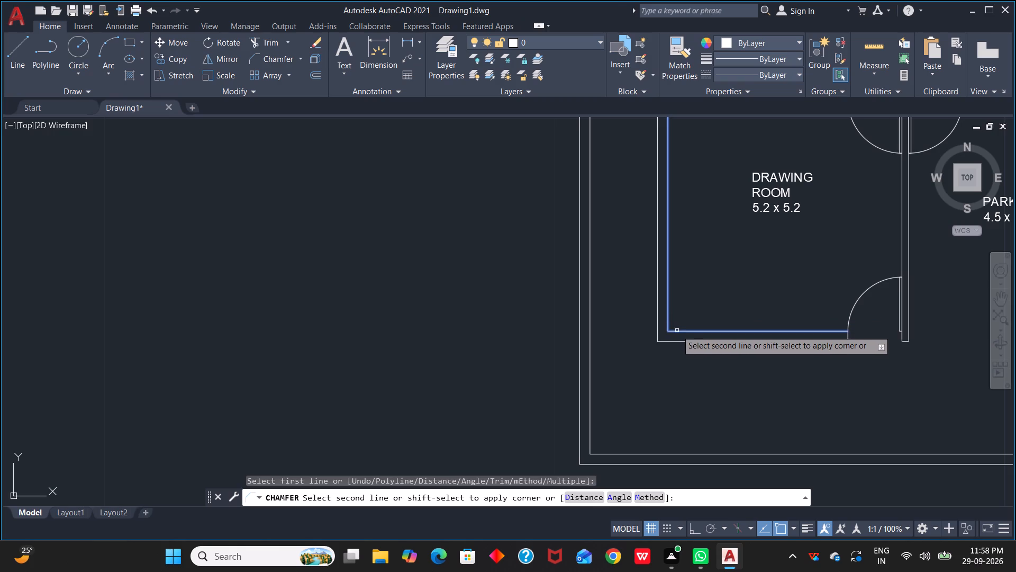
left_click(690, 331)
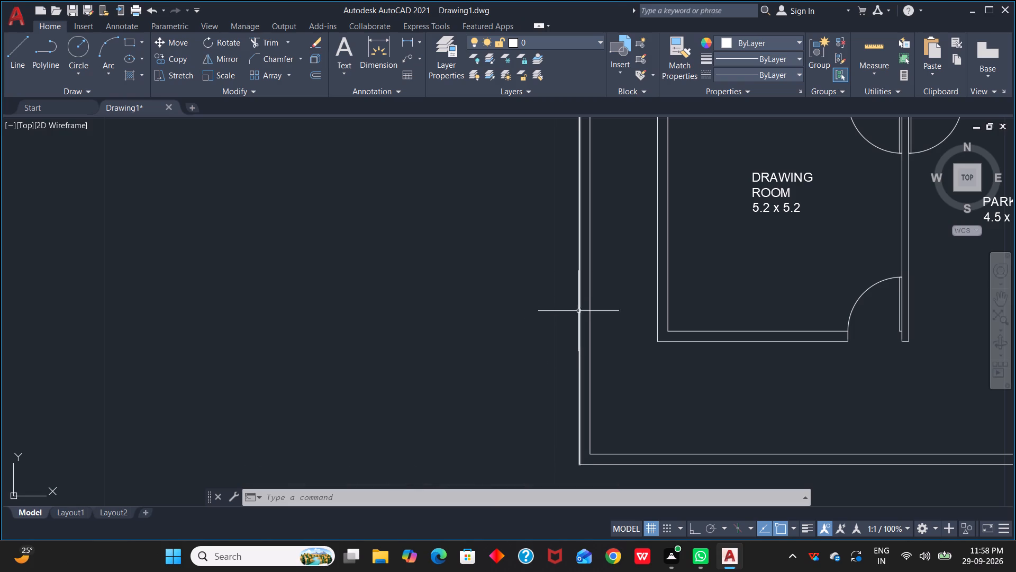
Chamfer the DRAWING ROOM's inner south-west wall corner with a first distance of 0.48 and a shorter second distance picked along the south wall.
left_click(279, 57)
left_click(669, 317)
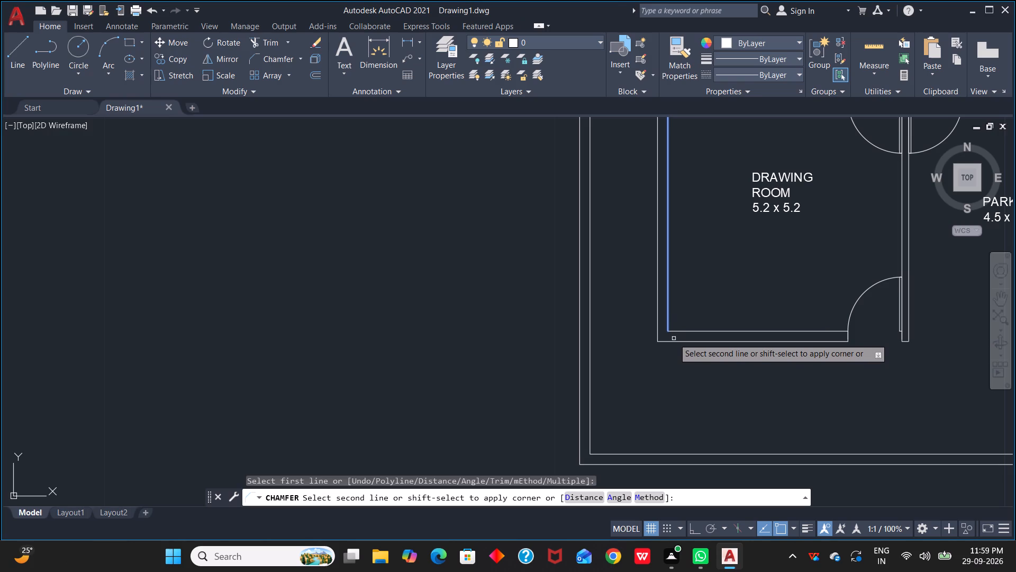
type("D")
key("space")
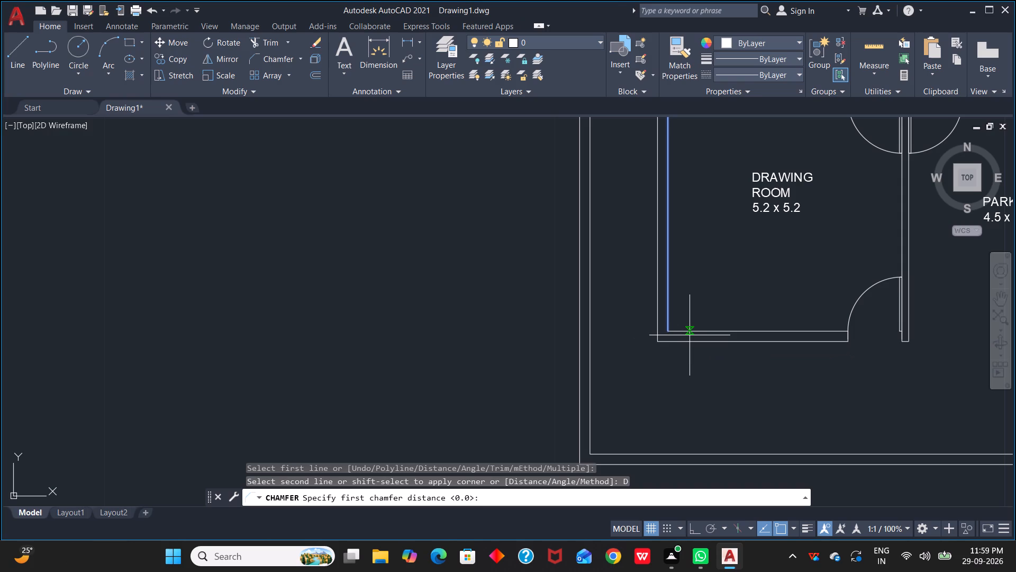
type("0.48")
key("space")
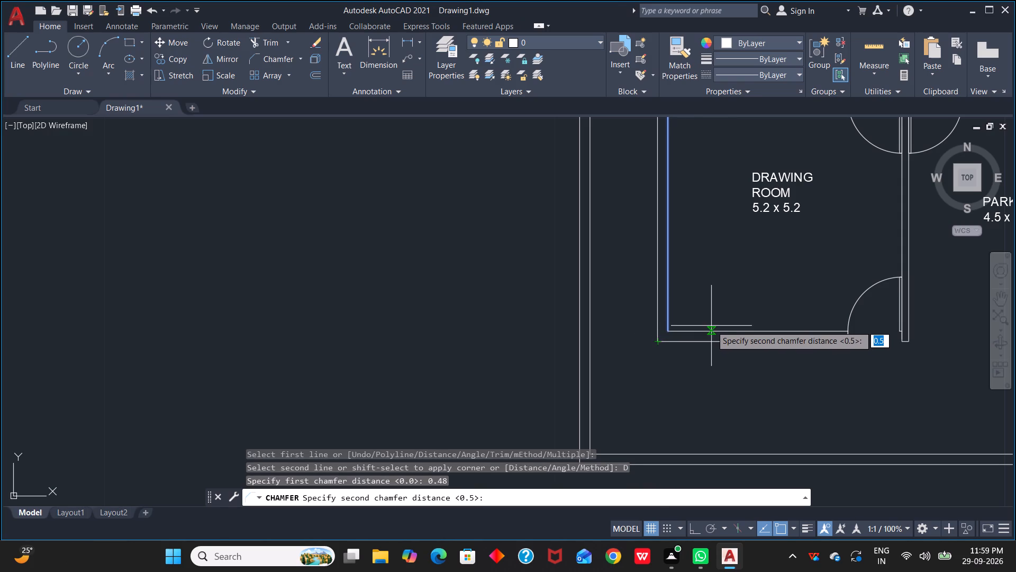
left_click(702, 331)
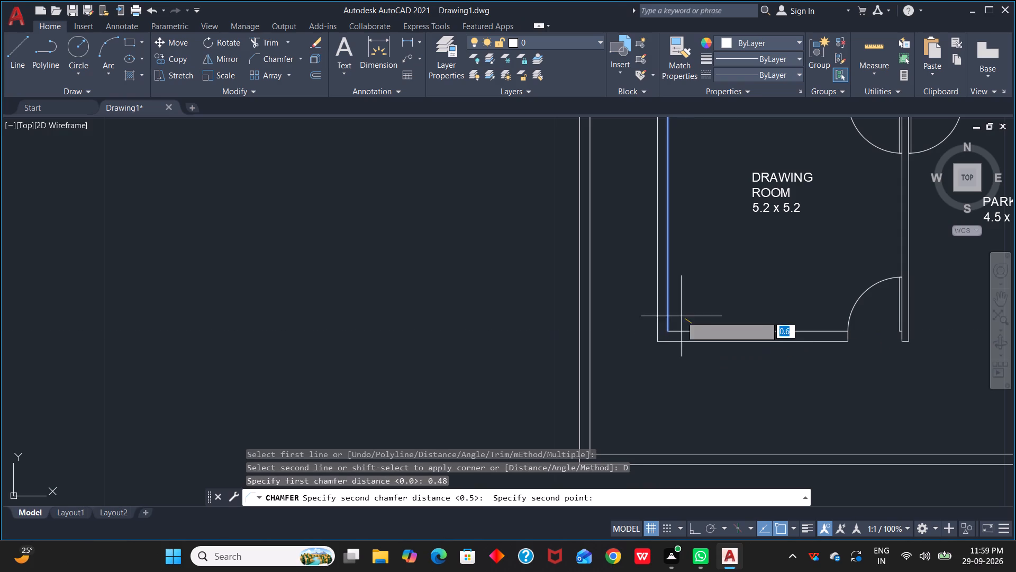
left_click(692, 330)
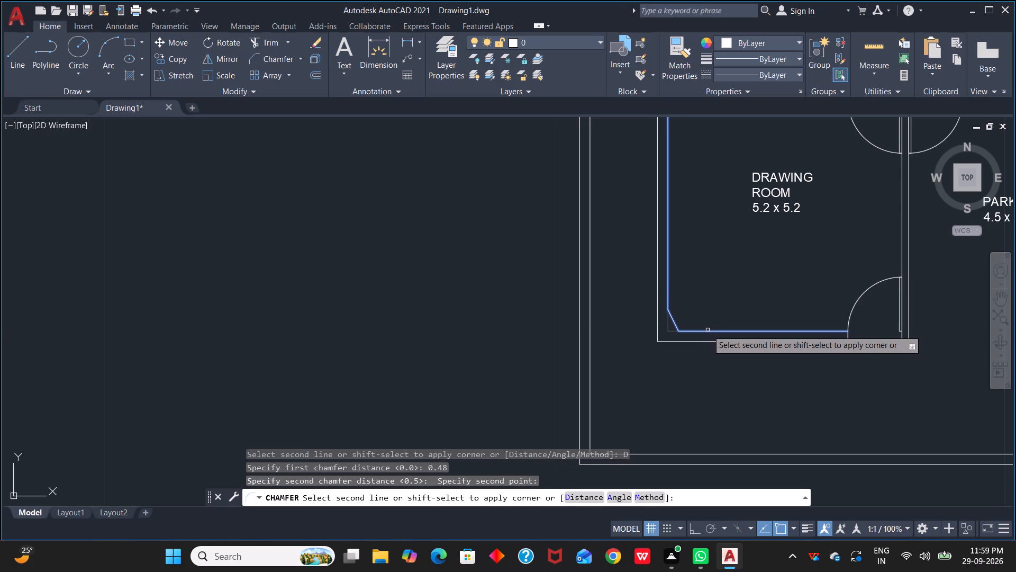
left_click(707, 330)
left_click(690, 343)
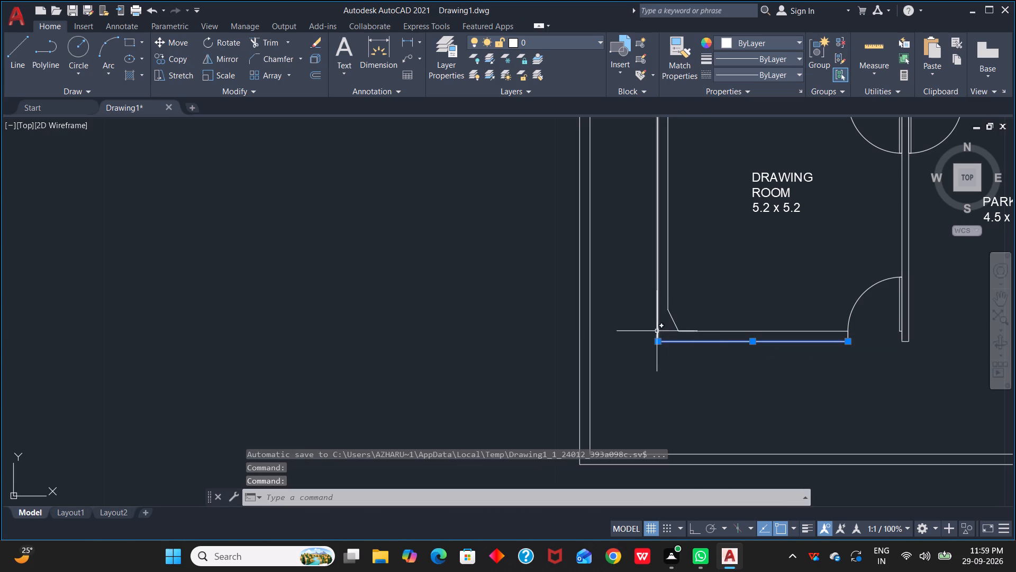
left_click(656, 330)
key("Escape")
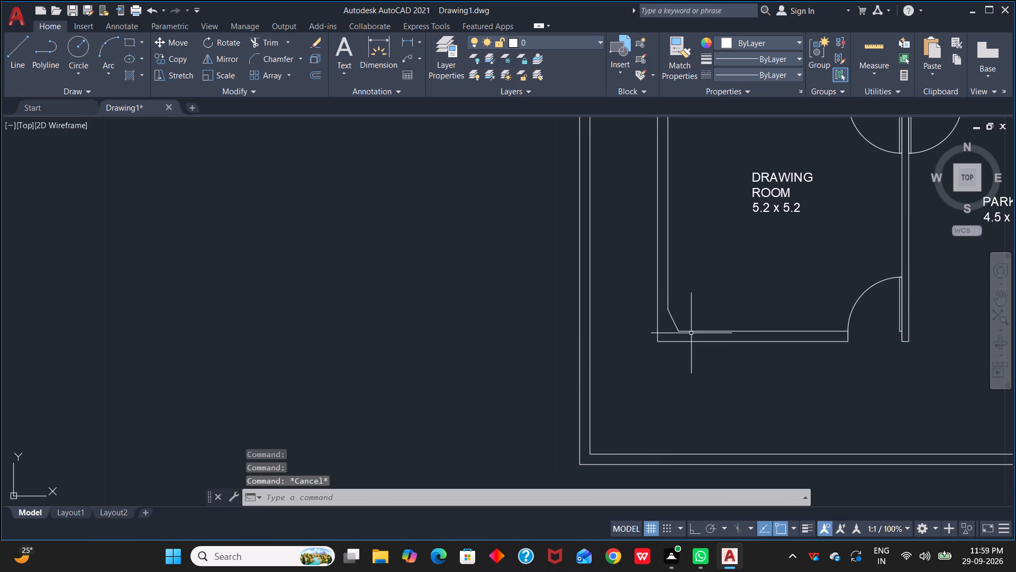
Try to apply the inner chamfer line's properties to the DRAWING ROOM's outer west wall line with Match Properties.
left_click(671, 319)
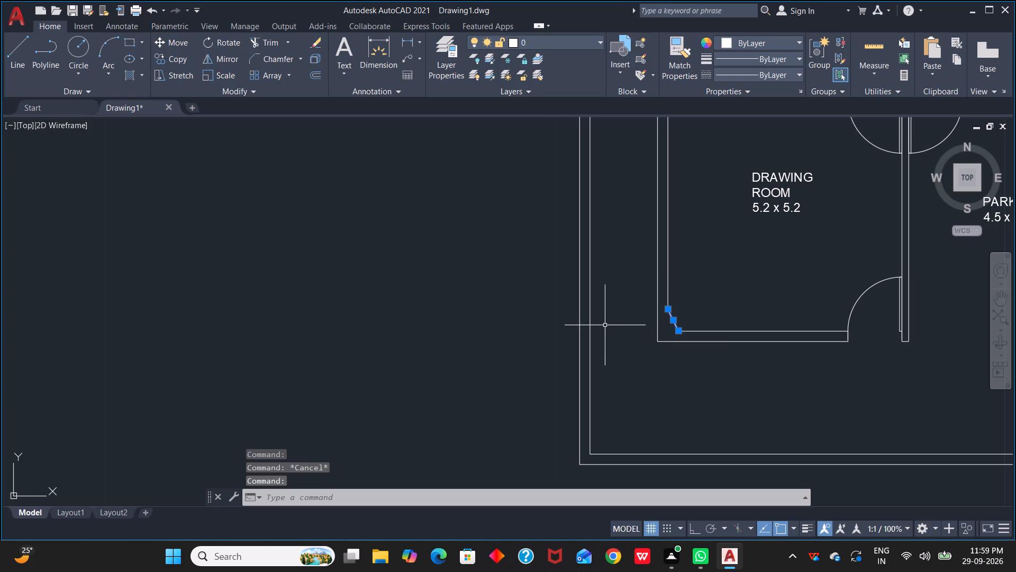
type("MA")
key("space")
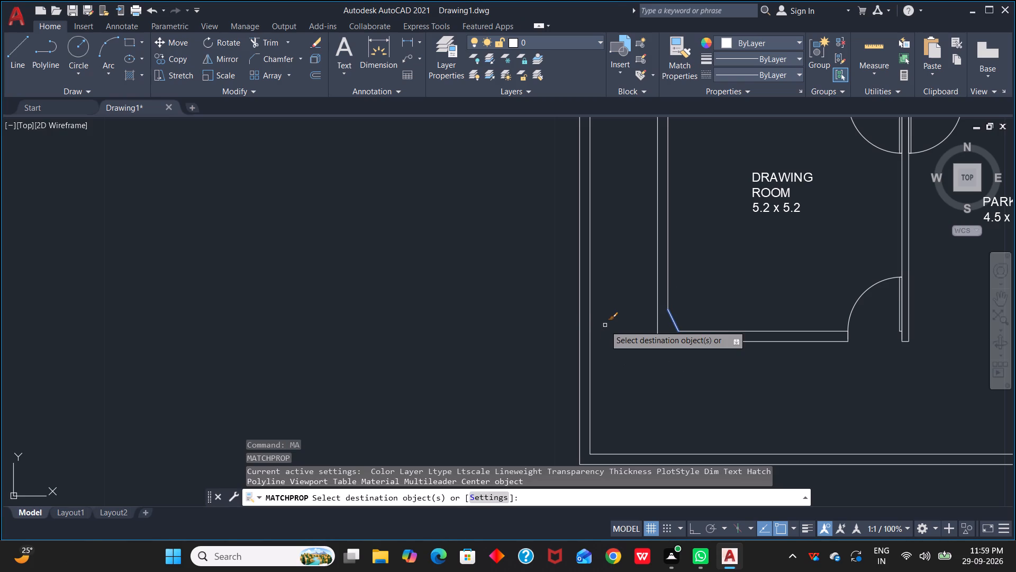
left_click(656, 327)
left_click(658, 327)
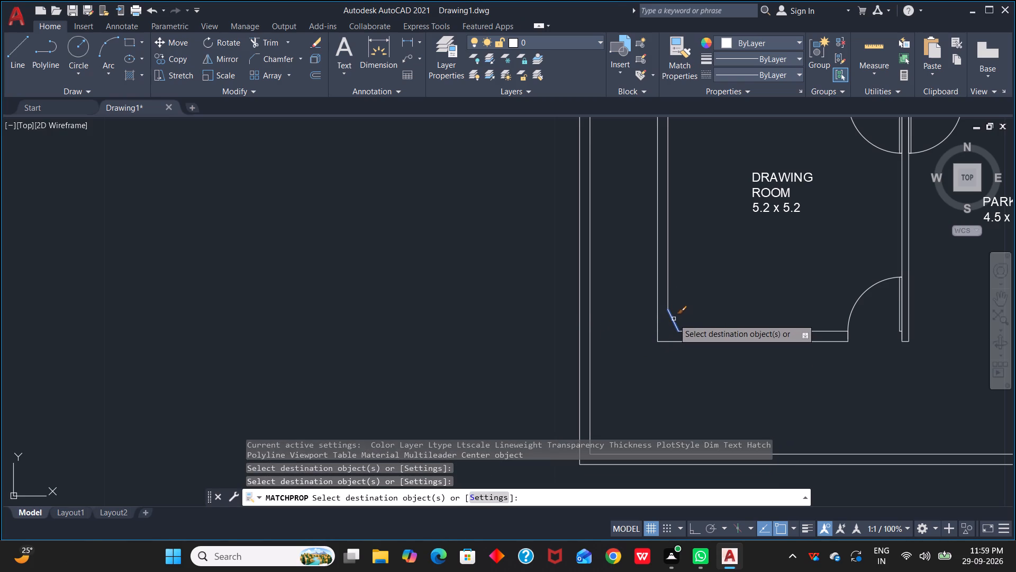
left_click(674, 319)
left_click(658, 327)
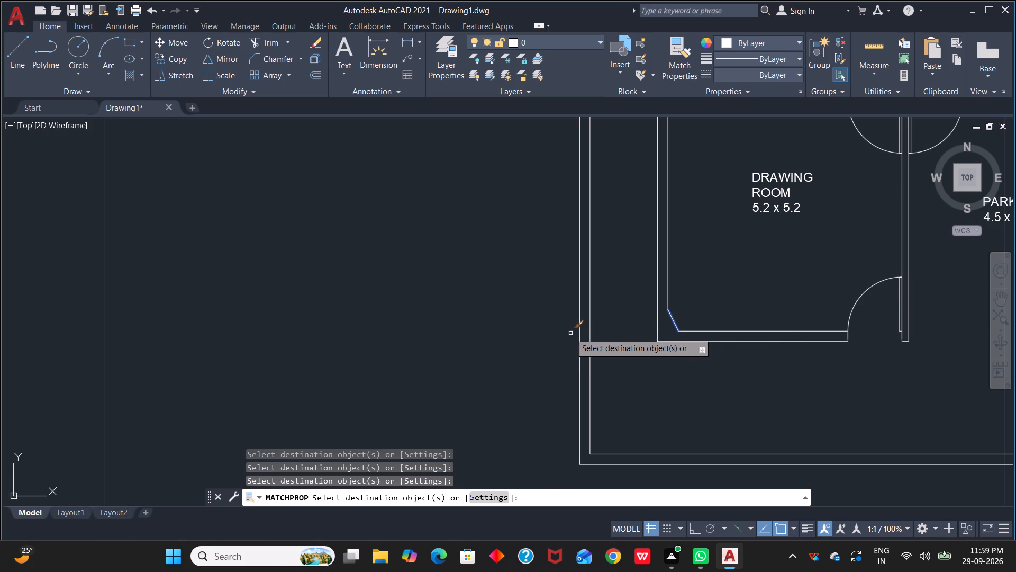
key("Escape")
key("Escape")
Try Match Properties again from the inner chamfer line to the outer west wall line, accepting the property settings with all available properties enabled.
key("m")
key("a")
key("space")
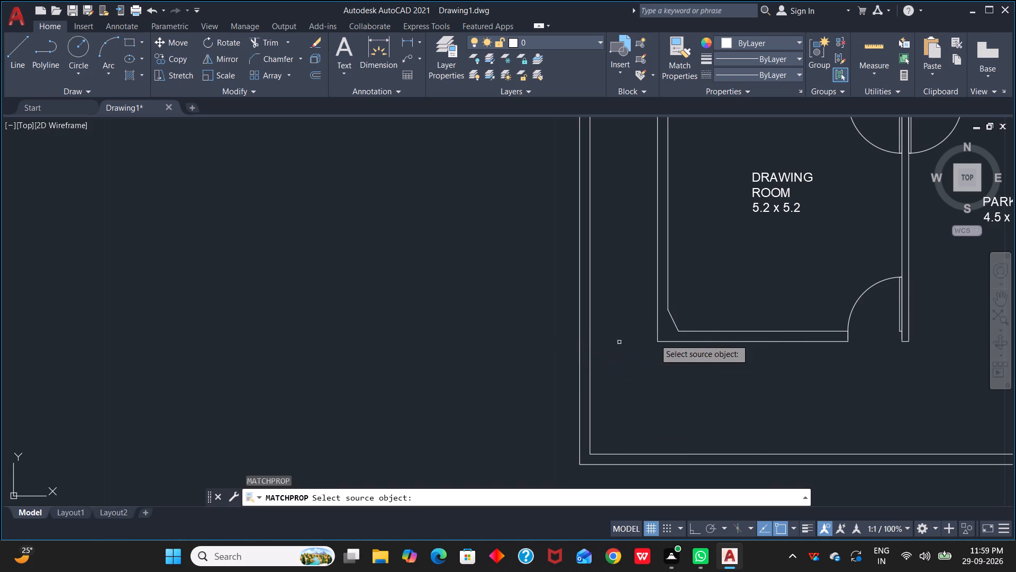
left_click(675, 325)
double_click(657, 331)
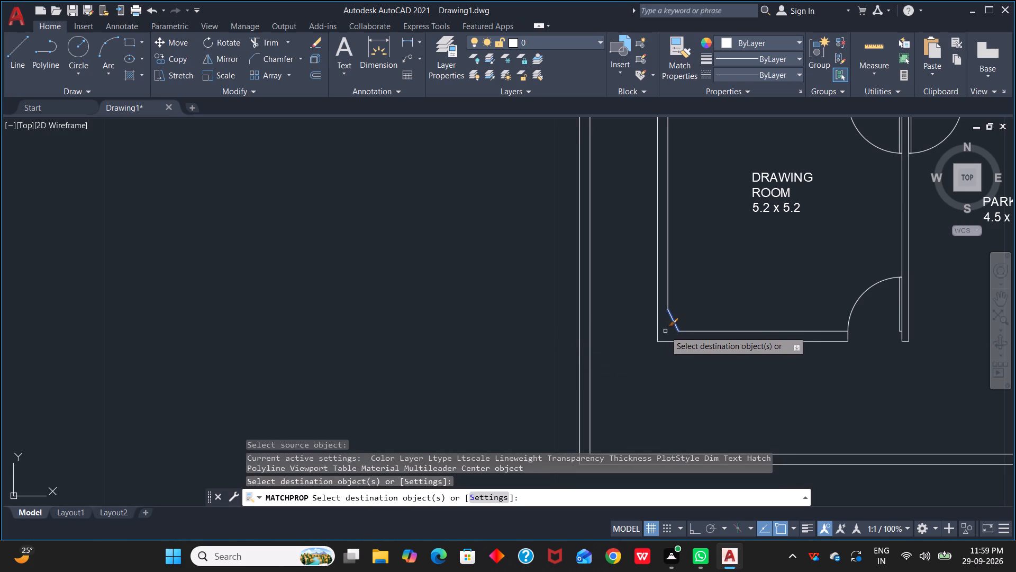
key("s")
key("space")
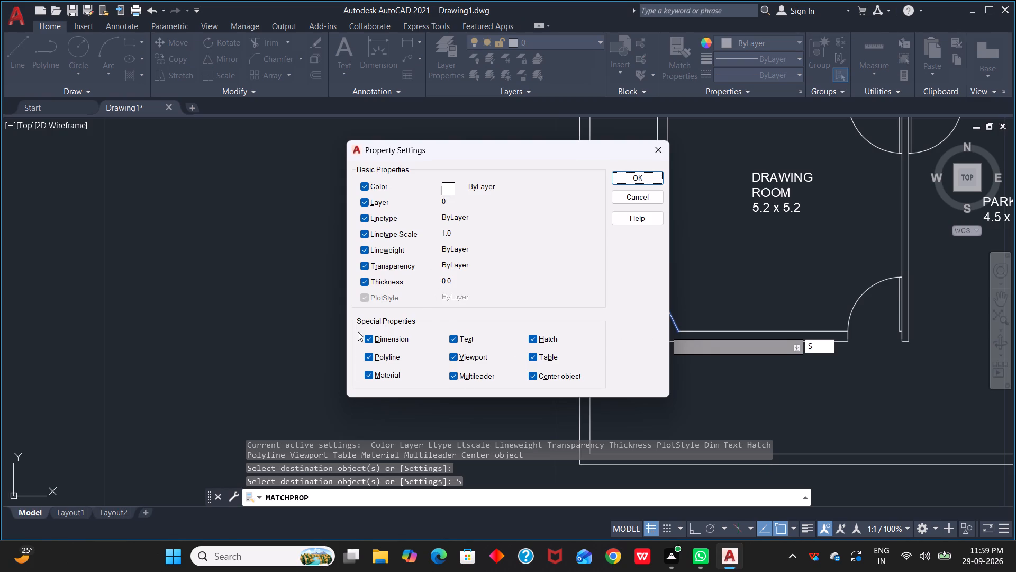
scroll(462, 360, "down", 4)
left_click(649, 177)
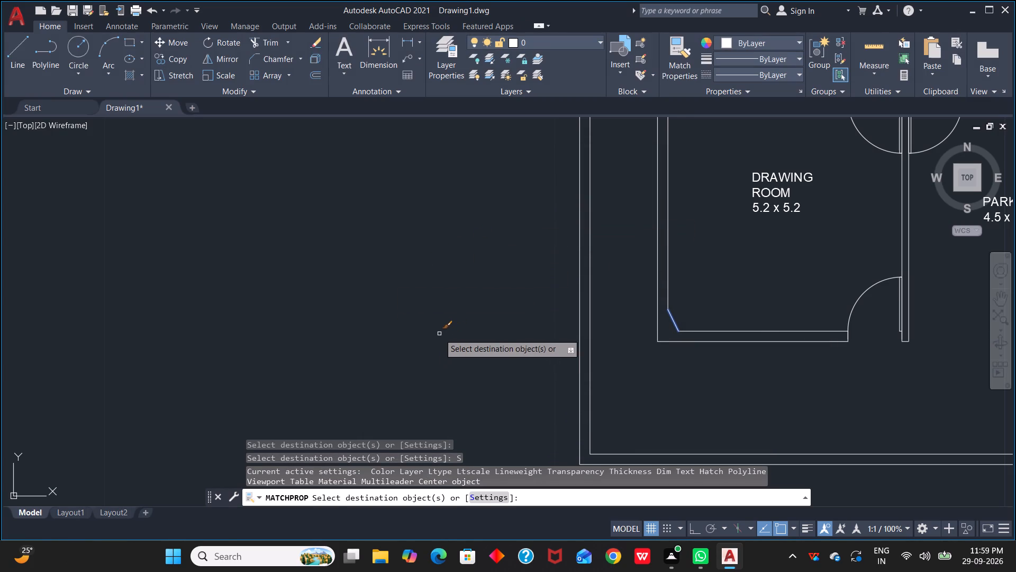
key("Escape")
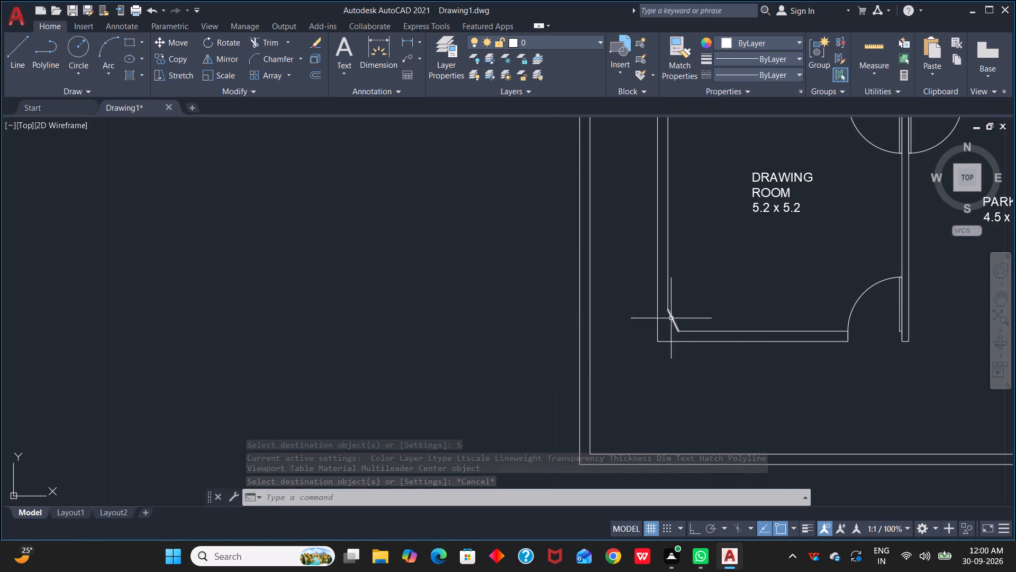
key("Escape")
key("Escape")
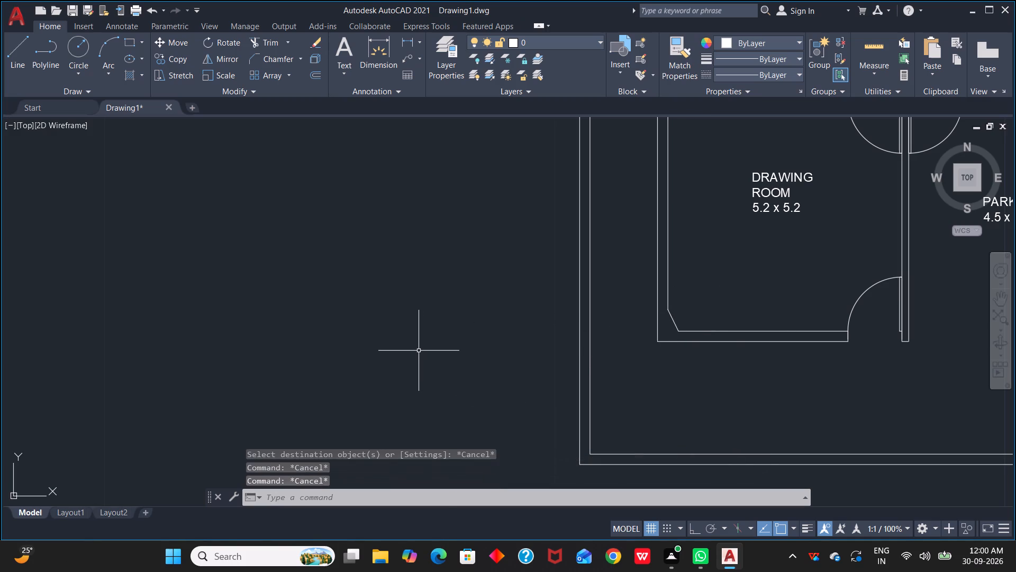
Chamfer the outer west and south wall lines at the DRAWING ROOM's south-west corner using the current chamfer distances.
left_click(284, 61)
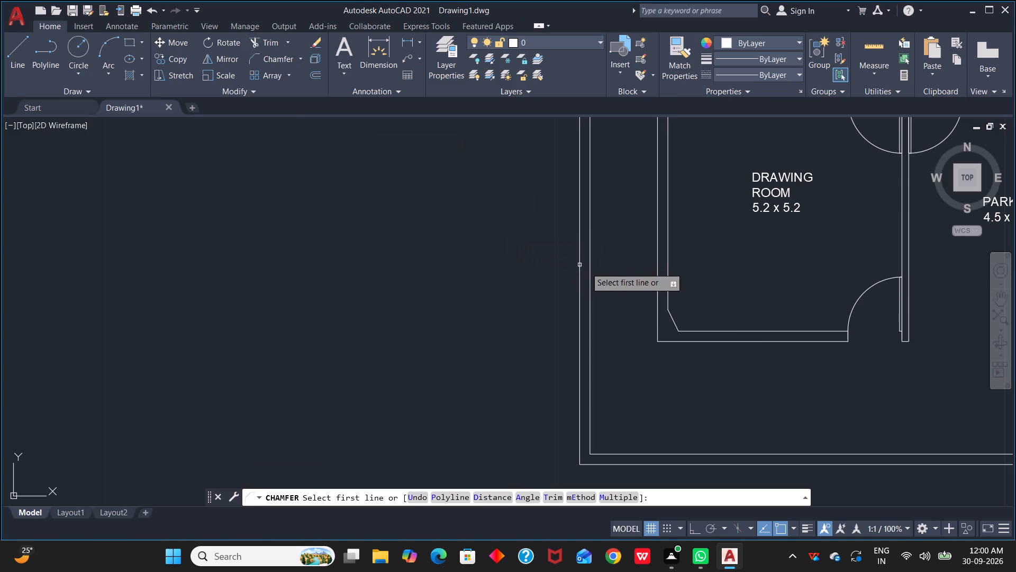
left_click(657, 296)
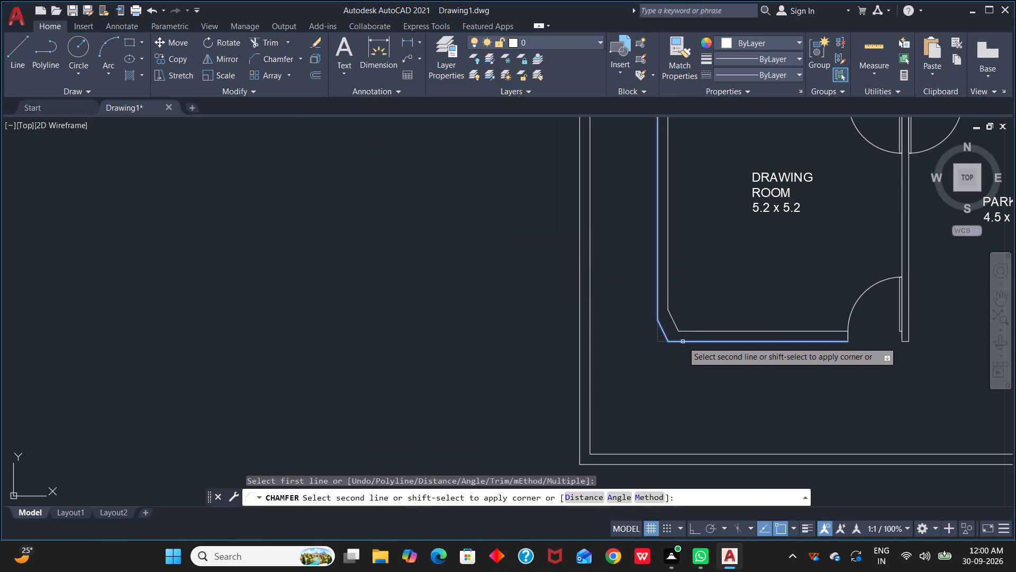
left_click(683, 342)
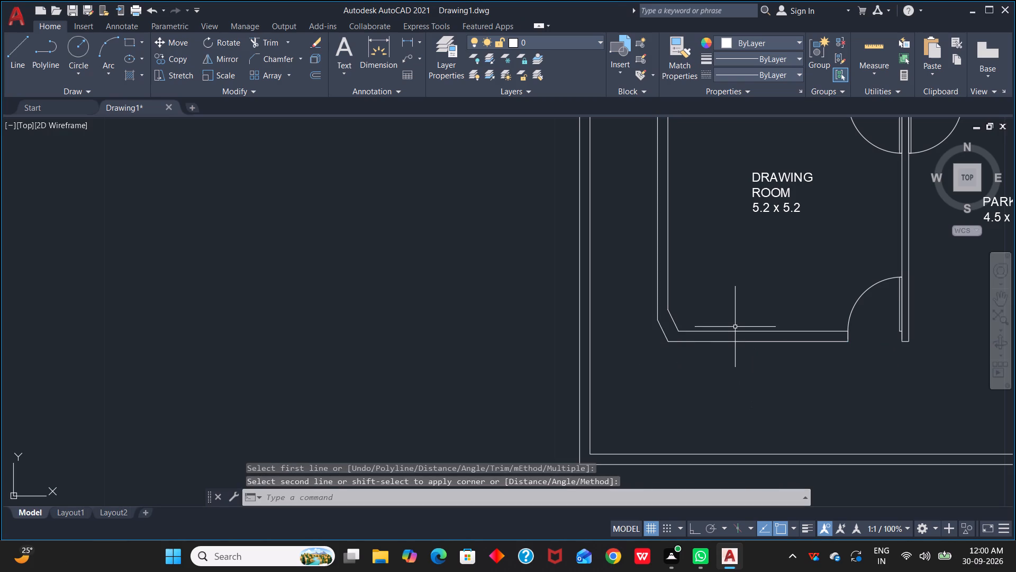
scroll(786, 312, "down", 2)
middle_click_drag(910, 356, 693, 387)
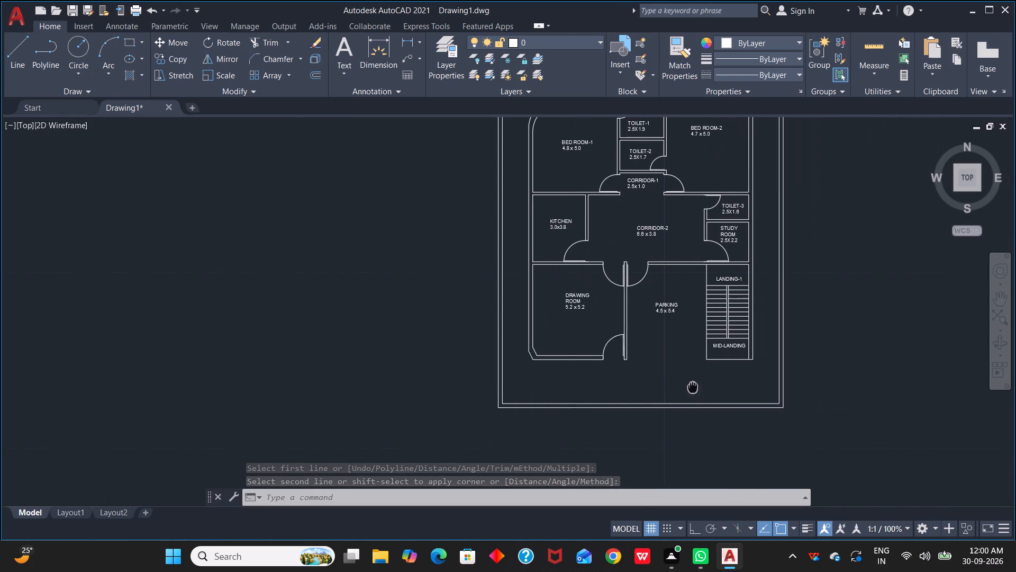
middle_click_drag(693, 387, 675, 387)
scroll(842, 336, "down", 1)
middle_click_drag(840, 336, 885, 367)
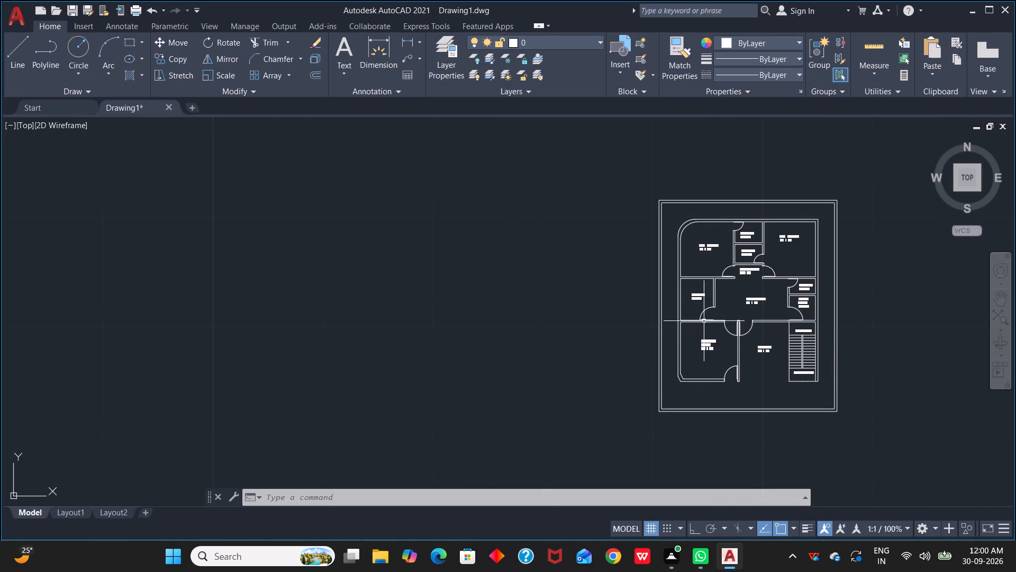
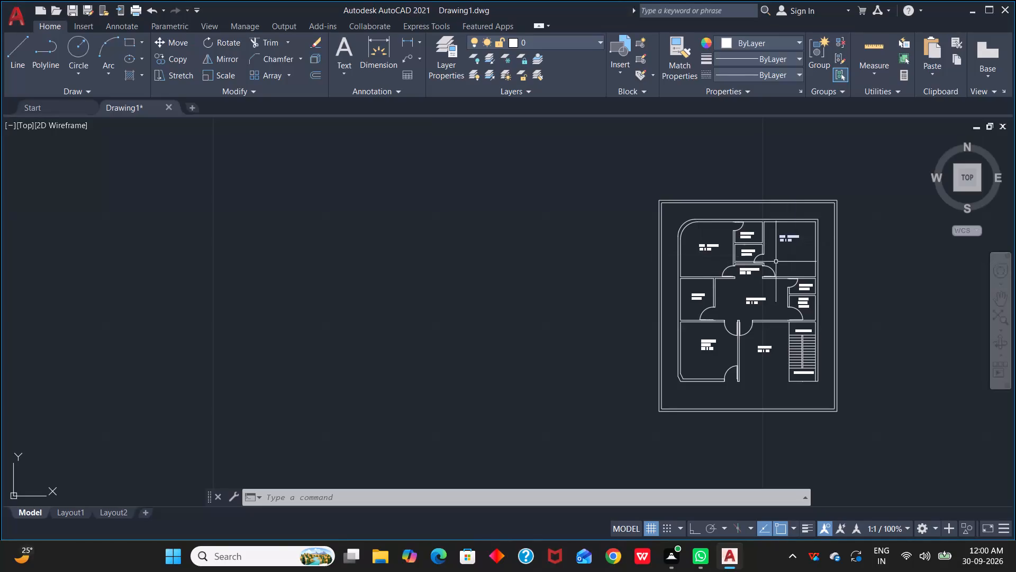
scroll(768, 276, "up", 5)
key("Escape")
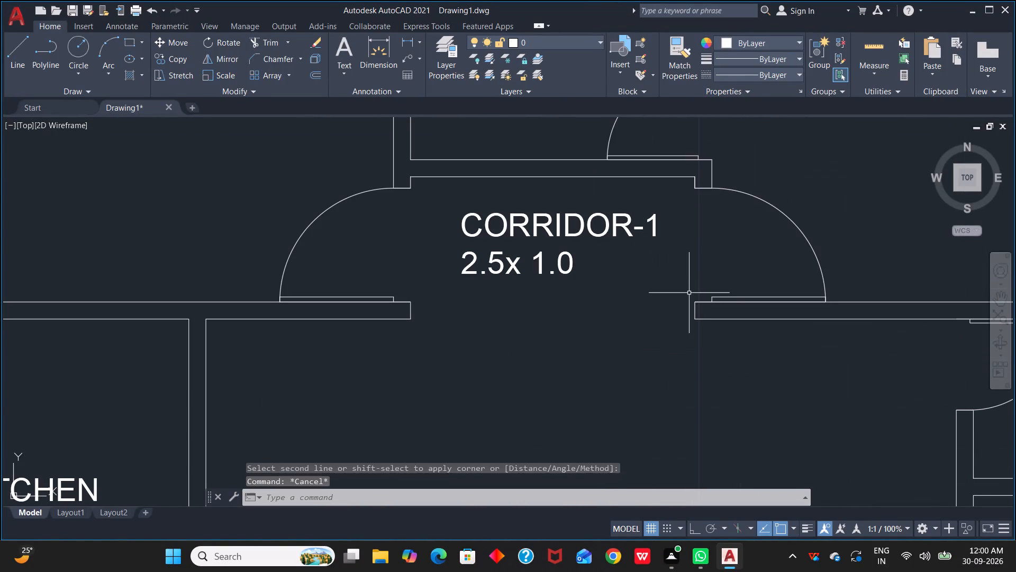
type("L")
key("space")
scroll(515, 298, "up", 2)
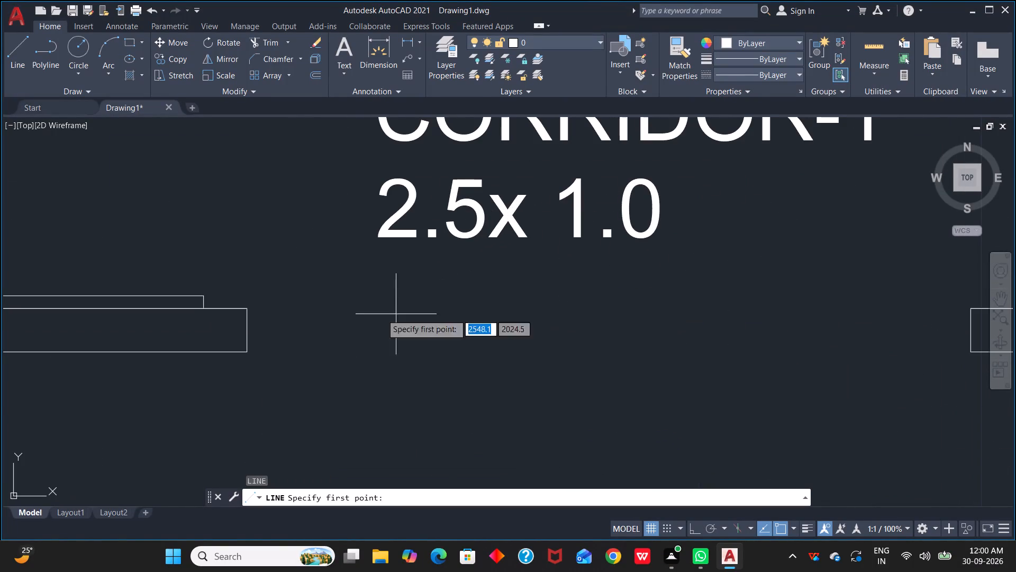
Load all available linetypes from acadiso.lin into the drawing.
left_click(799, 76)
left_click(746, 145)
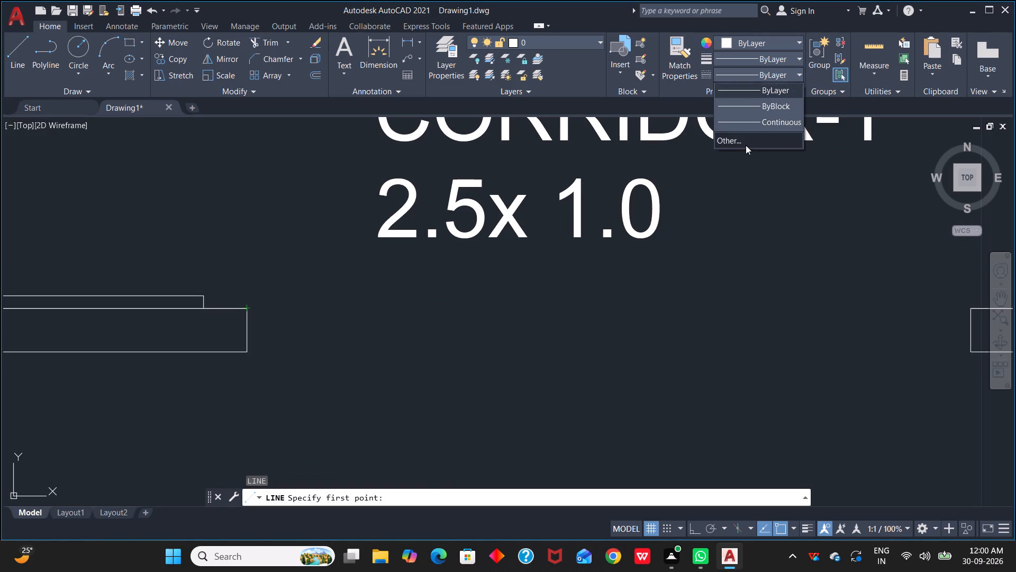
left_click(633, 168)
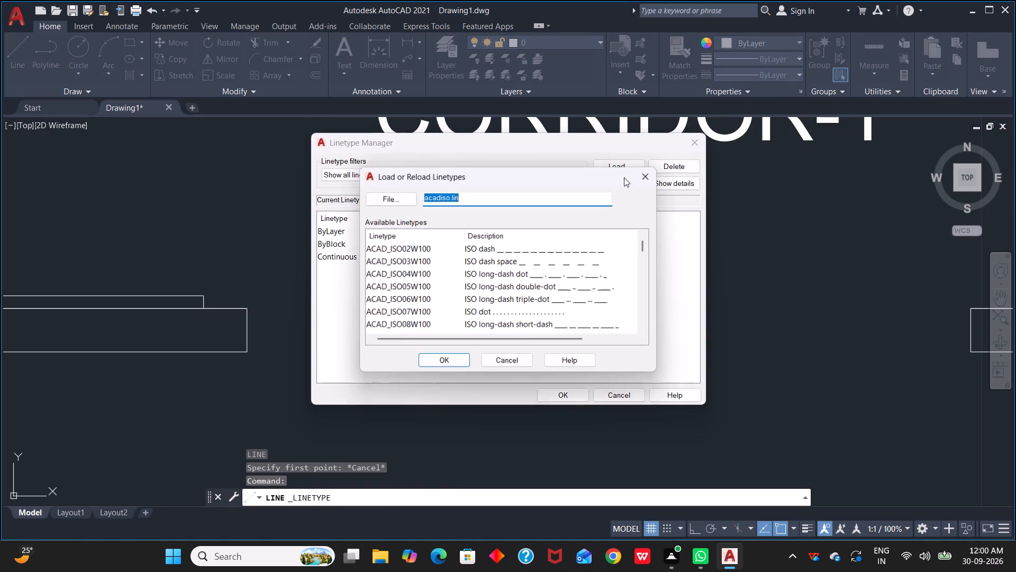
key("ctrl+a")
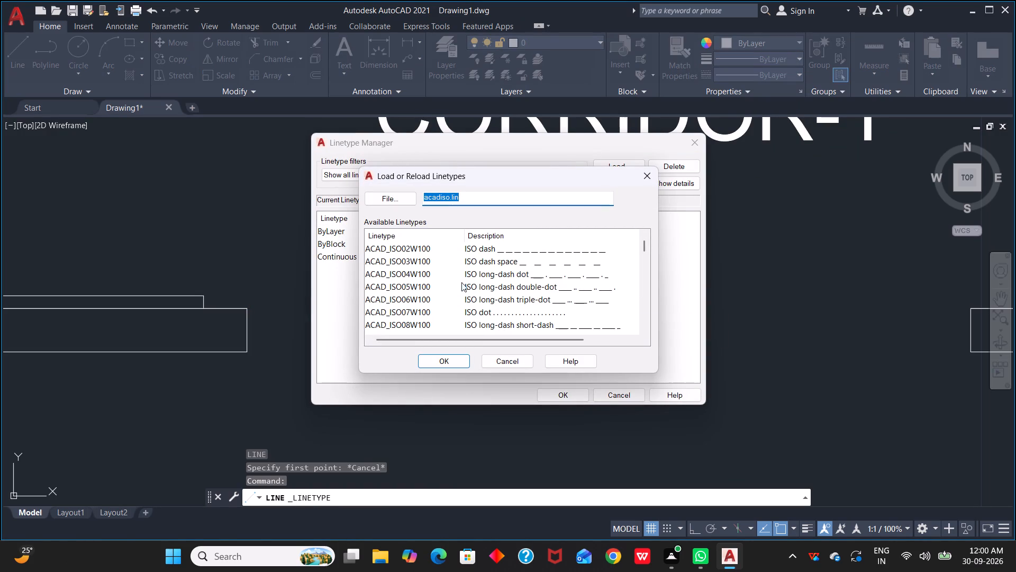
left_click(405, 249)
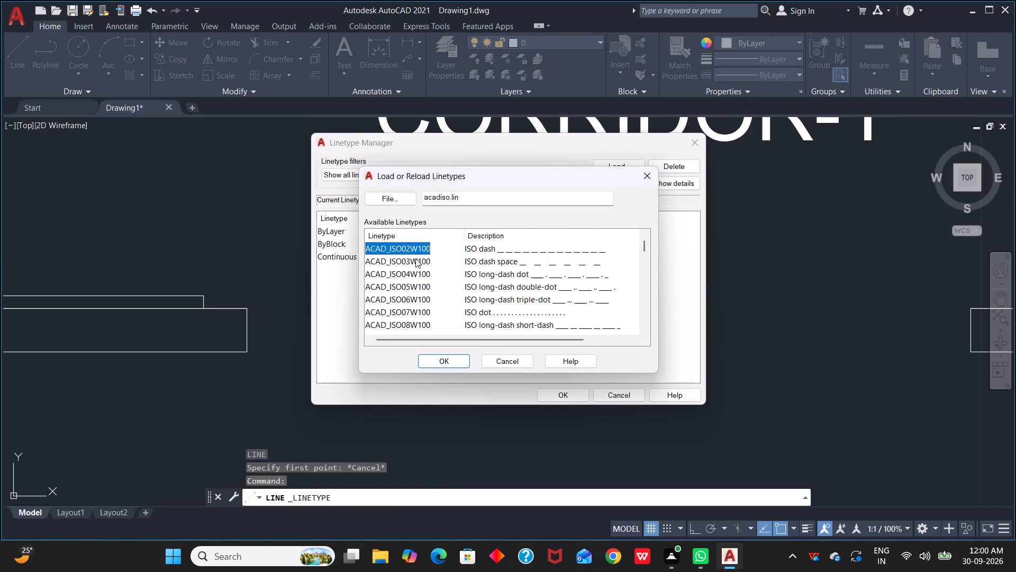
key("ctrl+a")
left_click(447, 359)
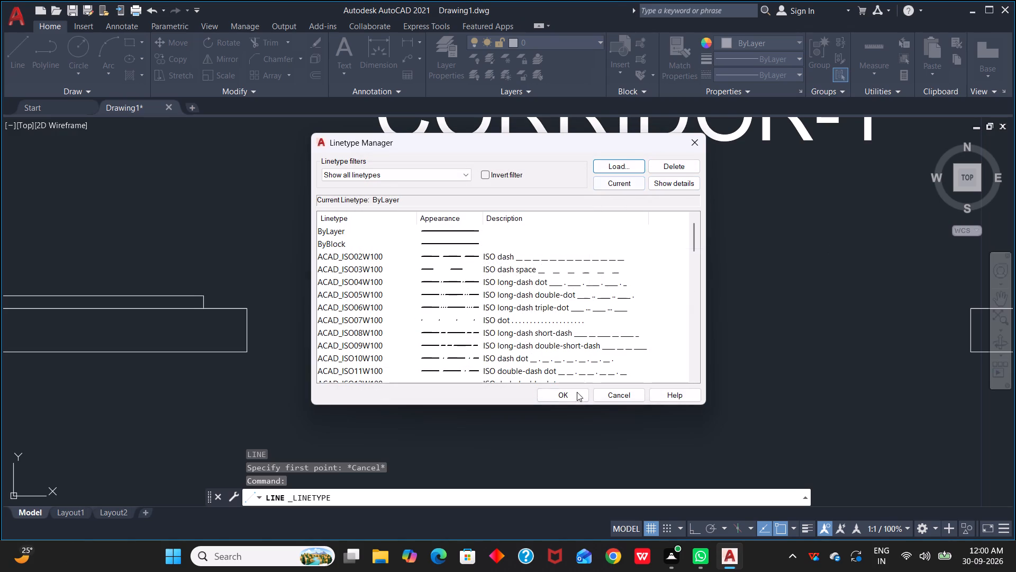
left_click(562, 395)
Set the current linetype to ACAD_ISO02W100 (ISO dash).
scroll(755, 193, "down", 3)
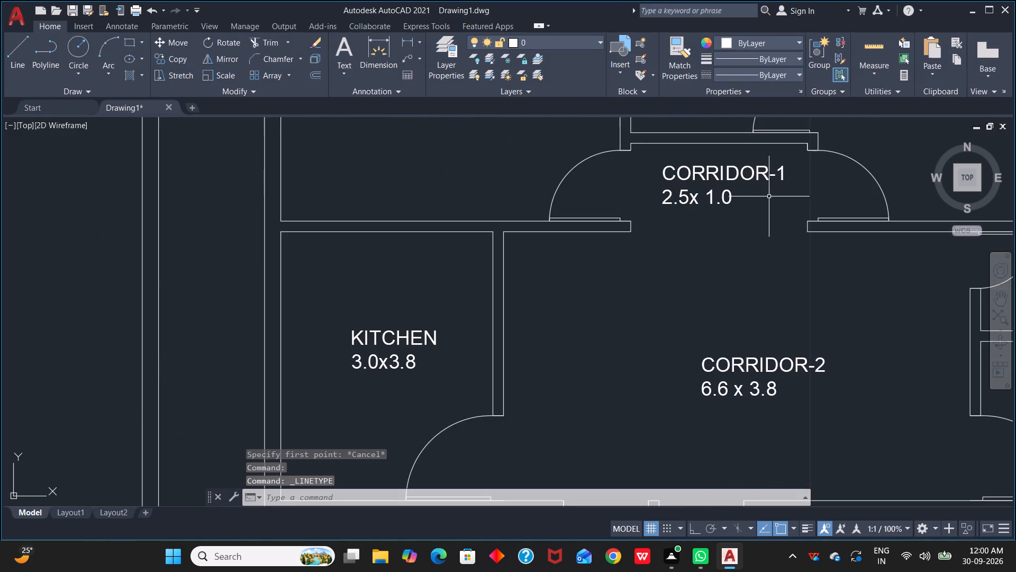
middle_click_drag(770, 196, 751, 228)
scroll(710, 244, "up", 1)
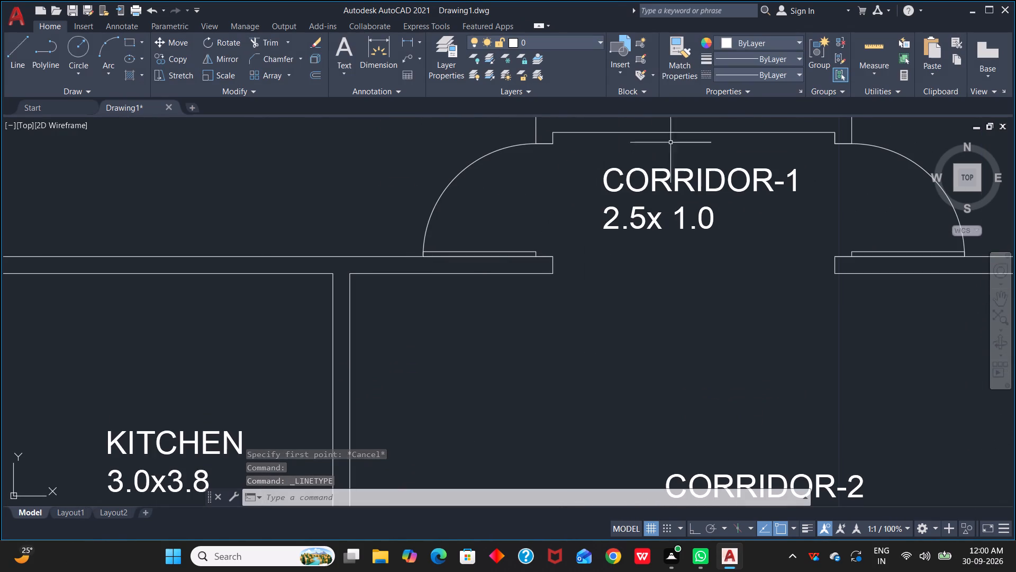
left_click(794, 71)
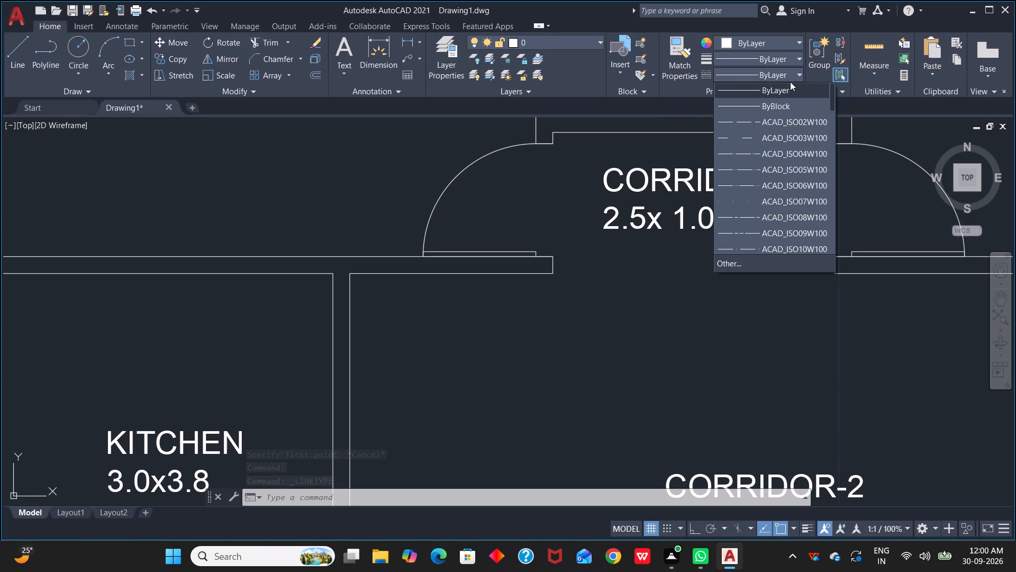
left_click(772, 121)
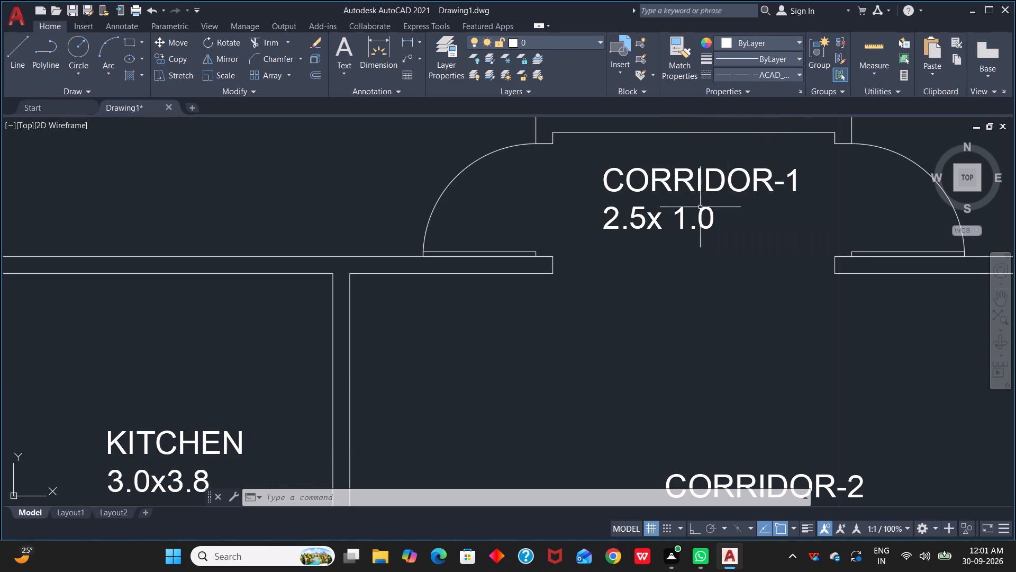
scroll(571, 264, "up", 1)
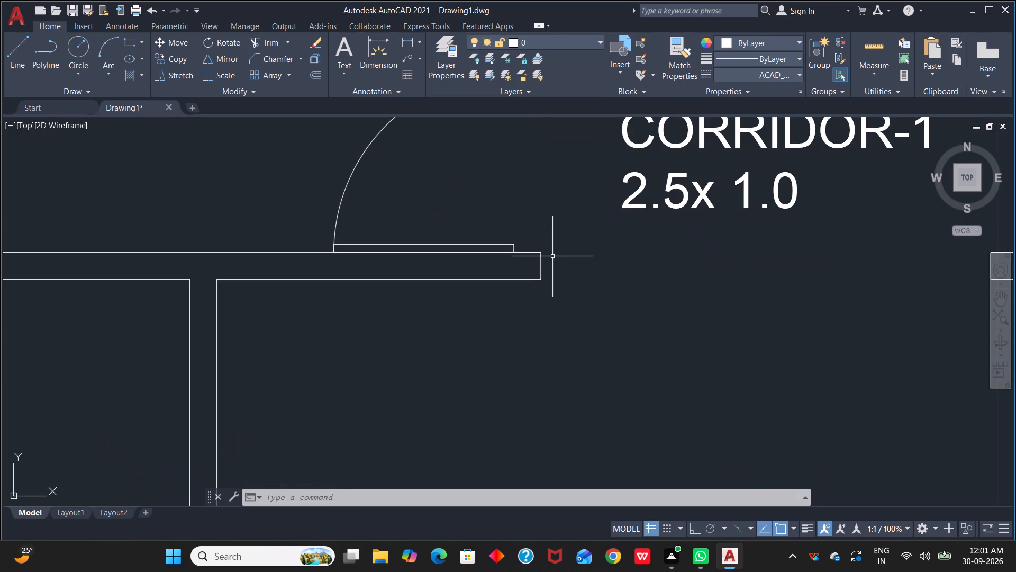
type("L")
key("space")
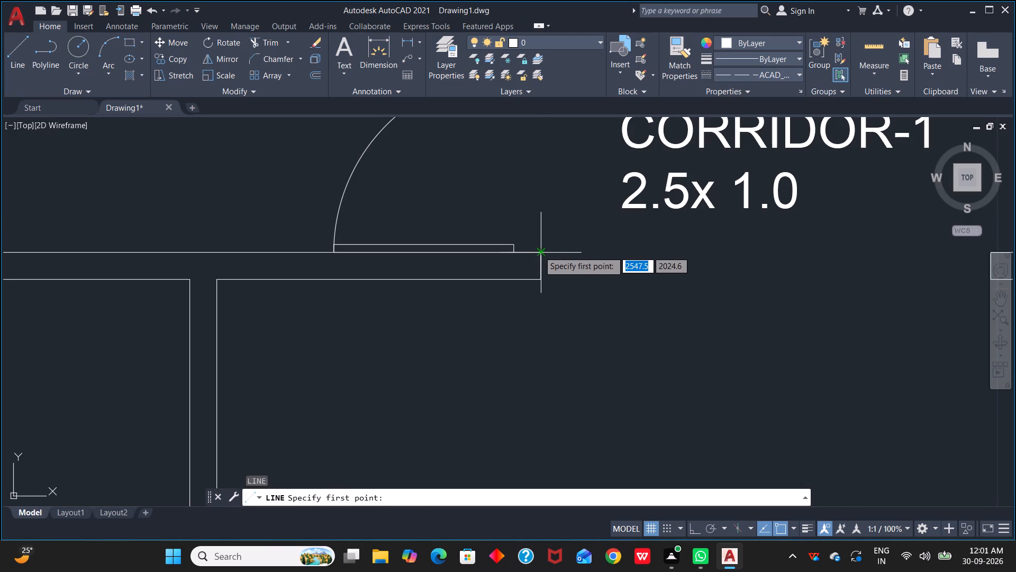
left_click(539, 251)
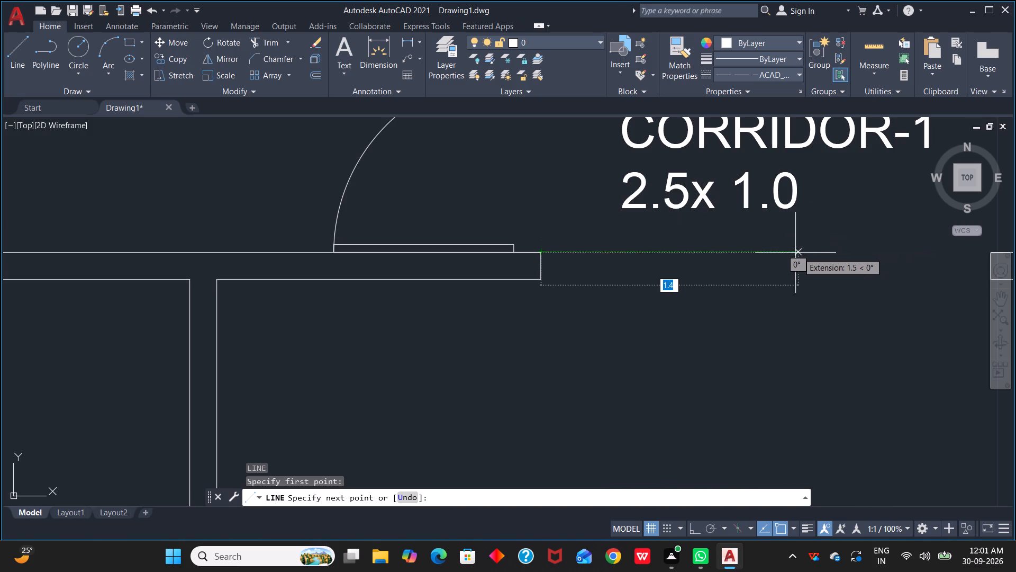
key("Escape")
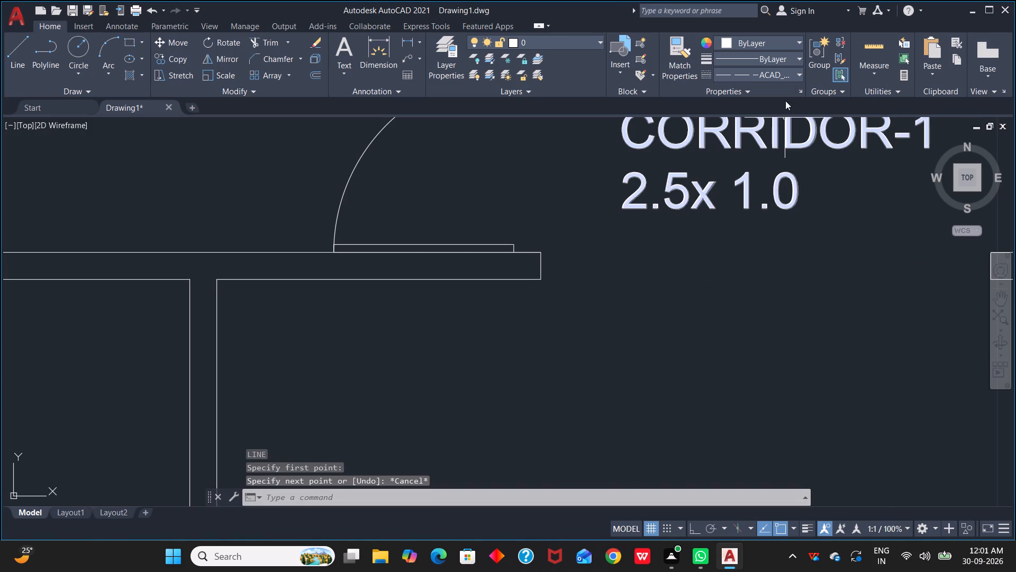
Set the current lineweight to Default.
left_click(797, 60)
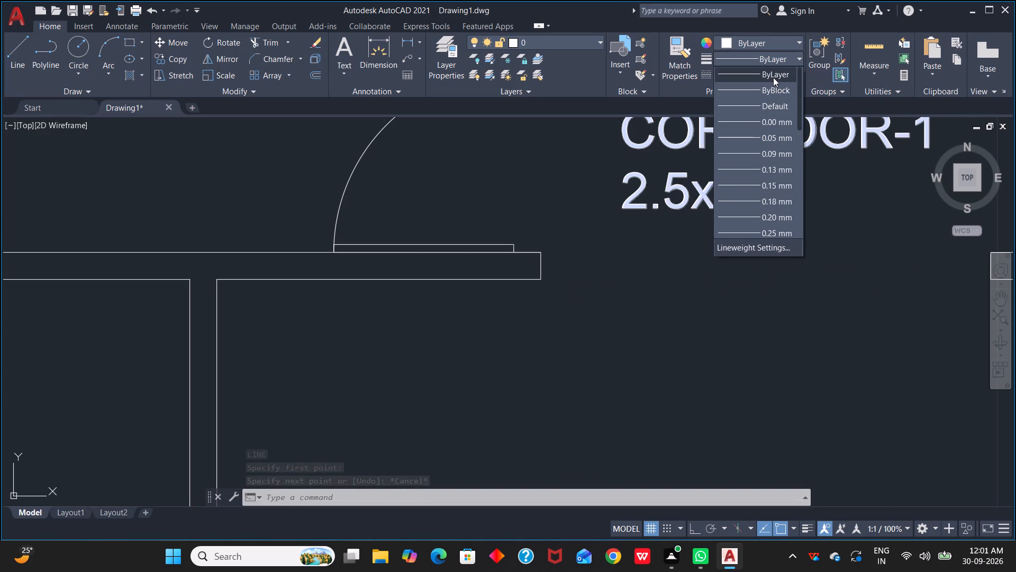
left_click(773, 101)
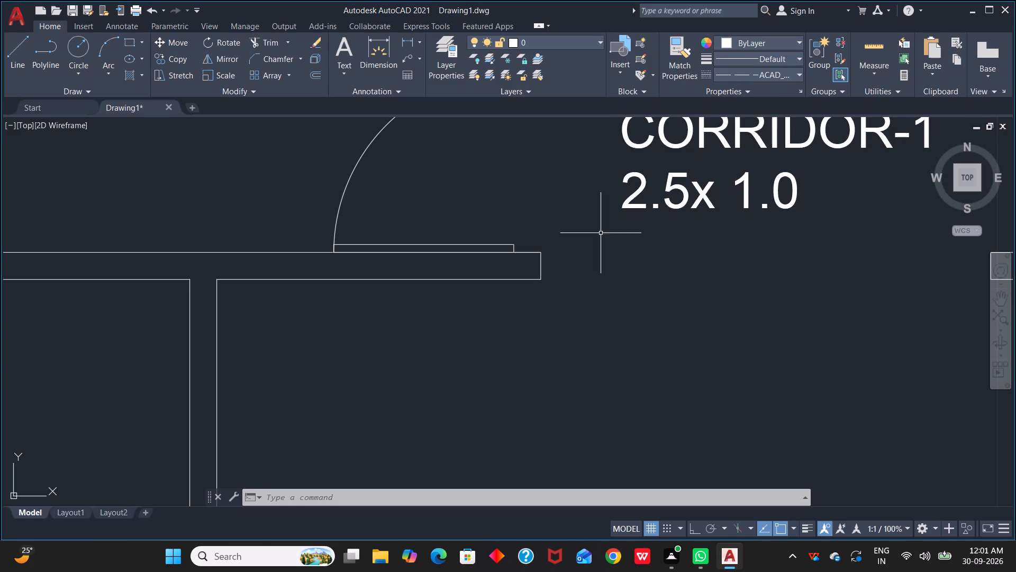
Draw a horizontal line about 2.5 long across the opening below CORRIDOR-1, joining the upper corners of the two wall ends.
scroll(721, 246, "down", 1)
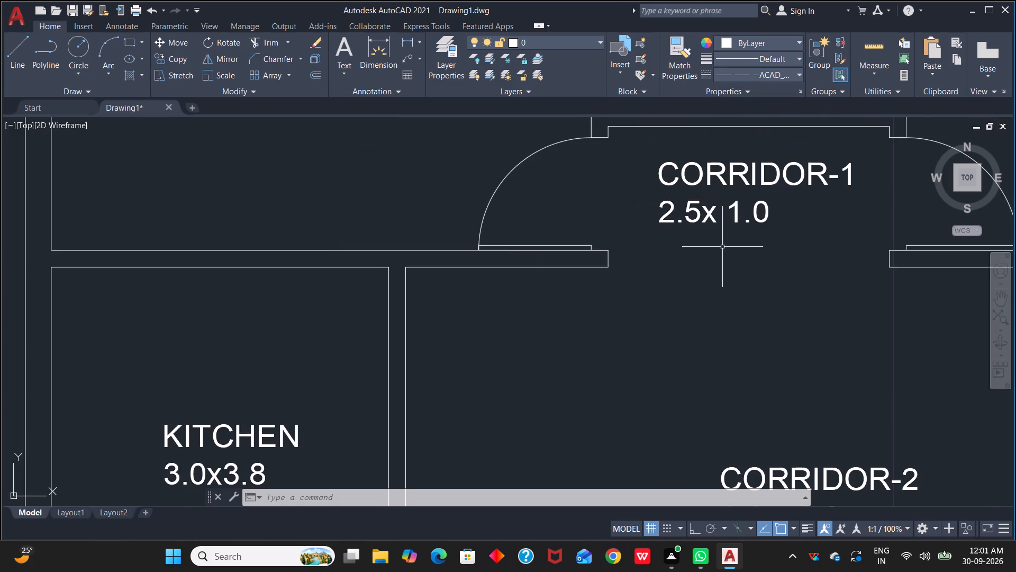
scroll(625, 254, "up", 2)
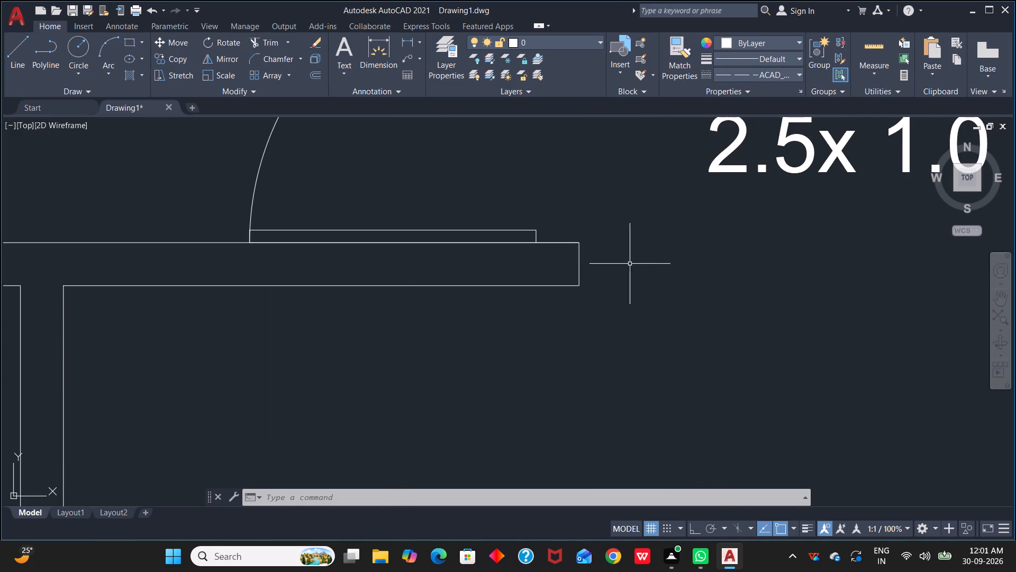
type("L")
key("space")
left_click(577, 245)
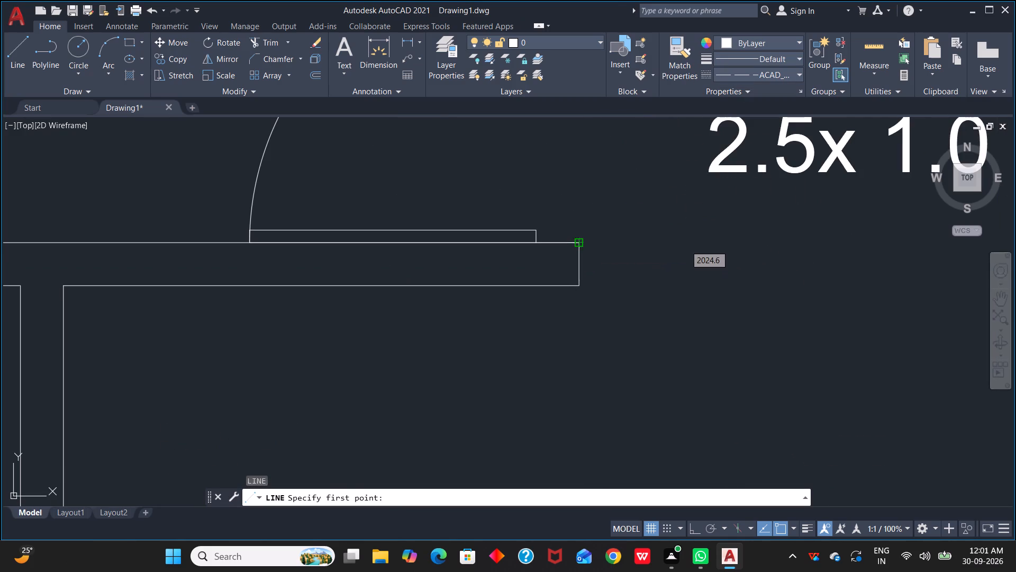
scroll(855, 255, "down", 2)
middle_click_drag(859, 252, 569, 251)
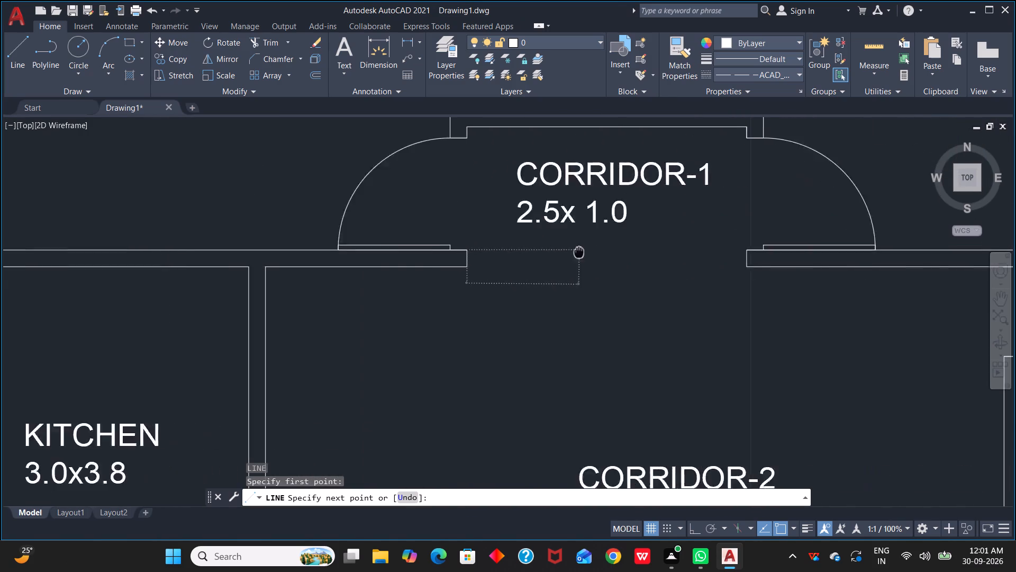
middle_click_drag(569, 251, 514, 251)
scroll(665, 253, "up", 3)
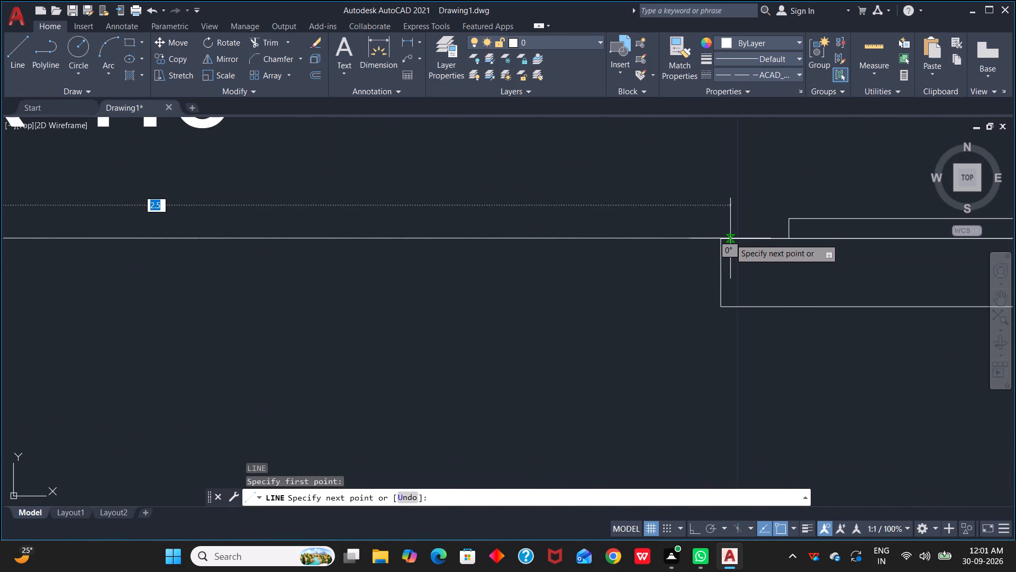
left_click(725, 239)
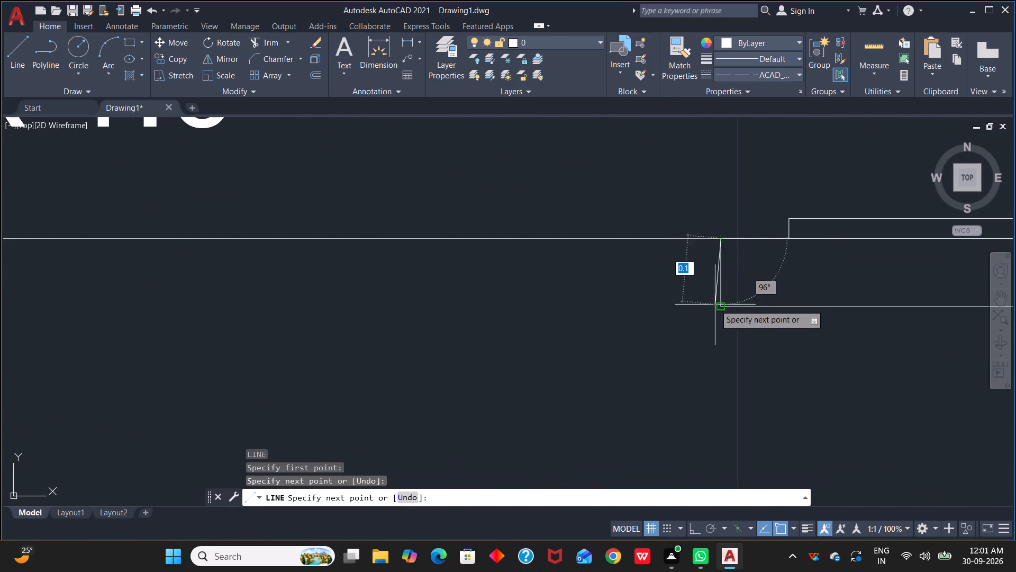
key("Escape")
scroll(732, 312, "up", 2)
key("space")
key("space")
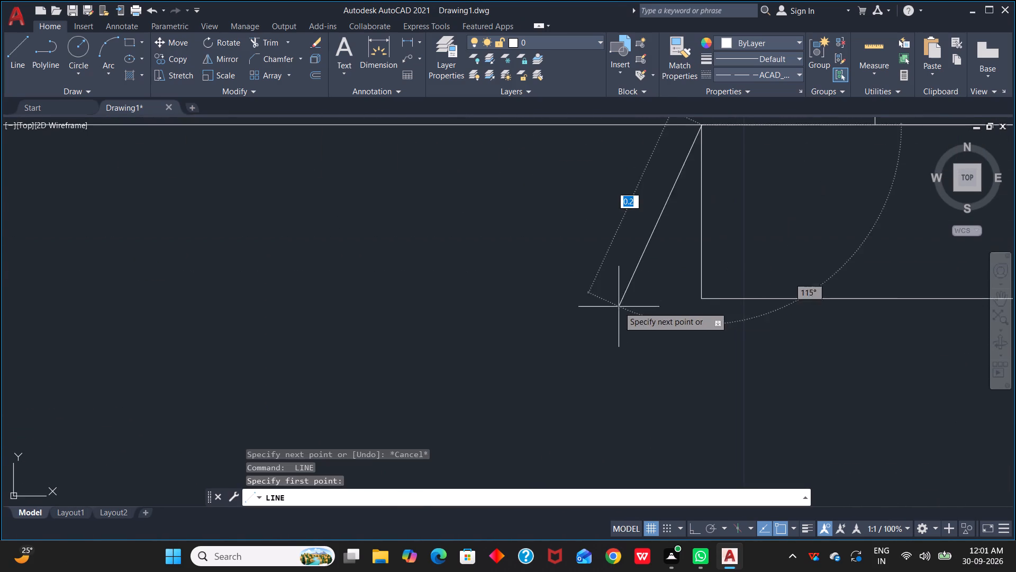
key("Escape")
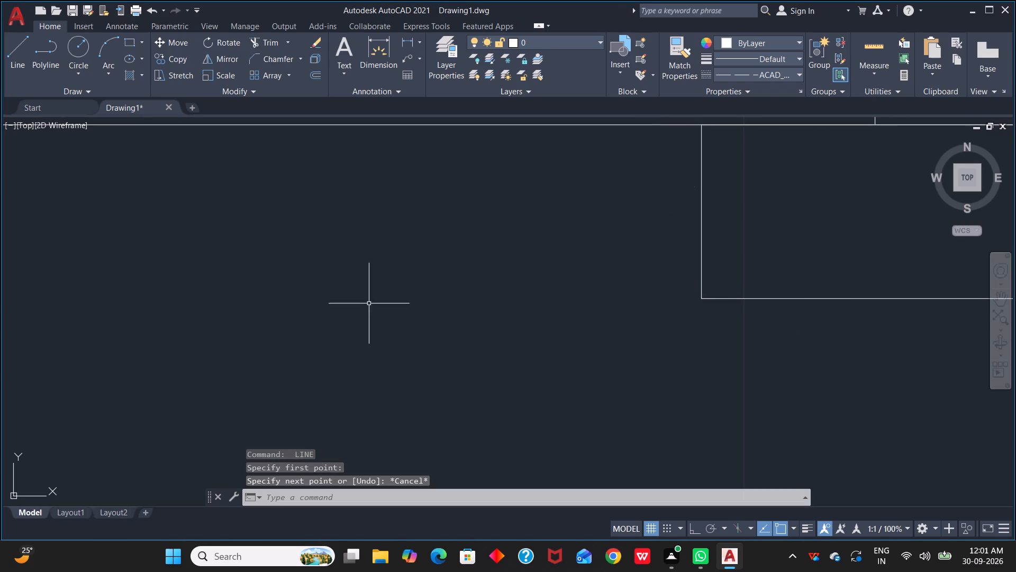
Draw a second horizontal line about 2.5 long across the CORRIDOR-1 opening, joining the lower corners of the two wall ends.
scroll(265, 298, "down", 2)
middle_click_drag(227, 285, 858, 208)
scroll(394, 234, "down", 3)
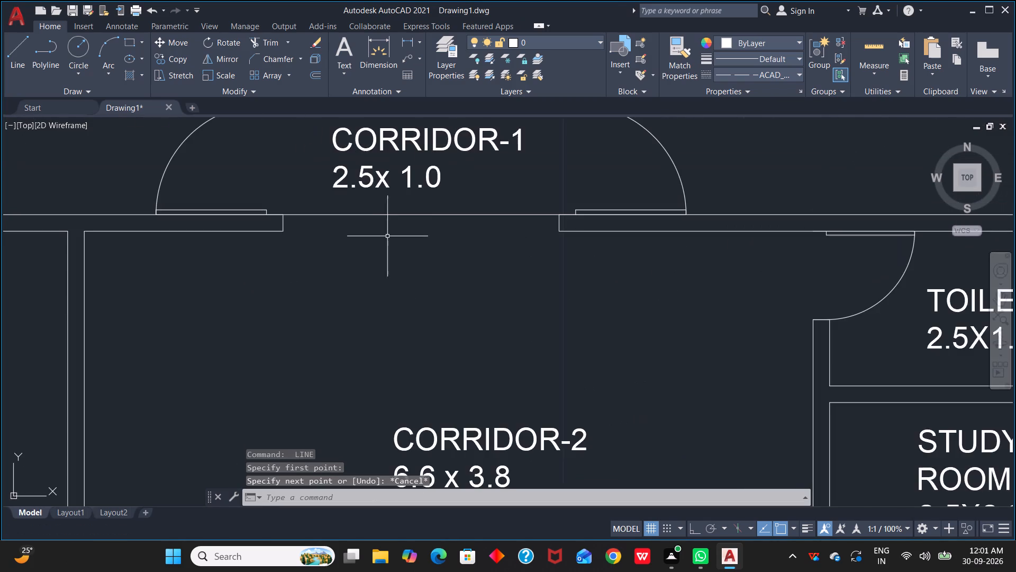
middle_click_drag(288, 256, 485, 244)
key("l")
key("space")
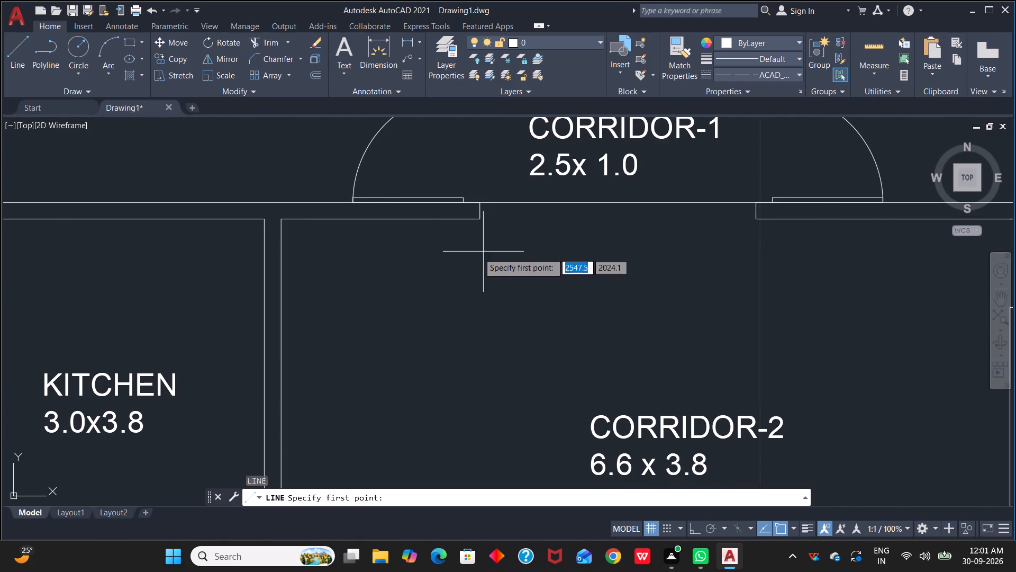
scroll(482, 220, "up", 2)
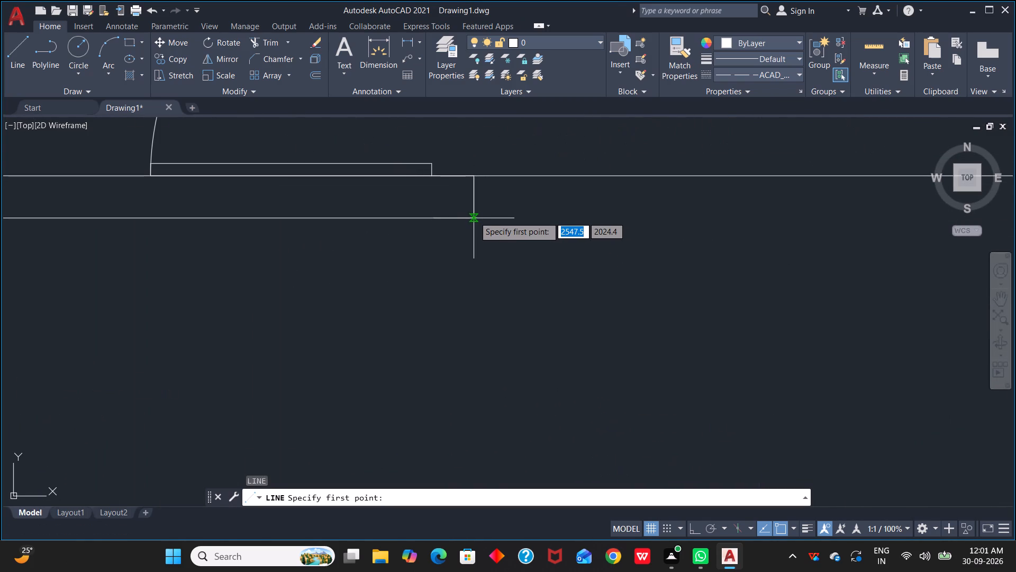
scroll(474, 217, "up", 2)
left_click(466, 218)
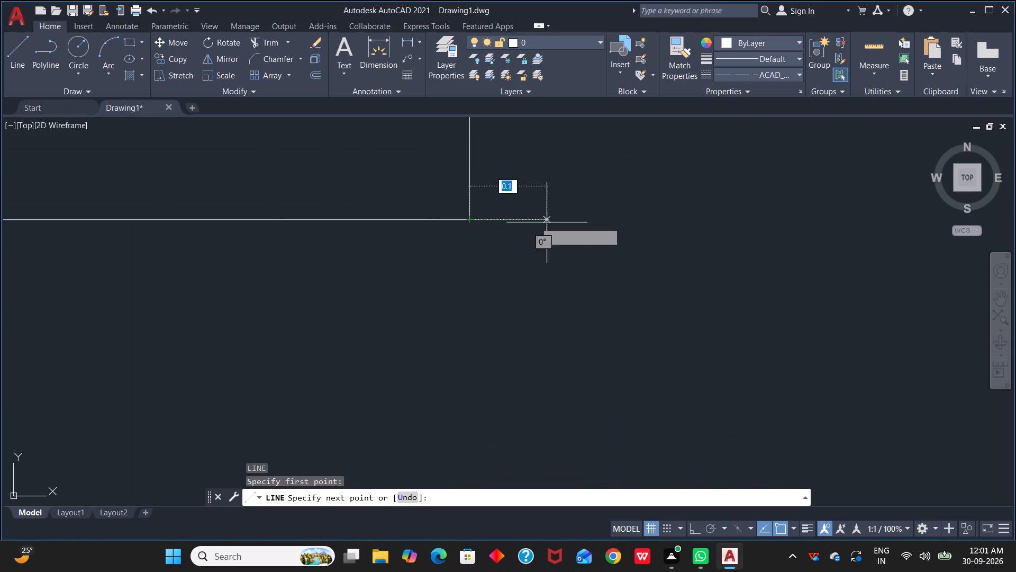
scroll(742, 220, "down", 3)
middle_click_drag(788, 239, 319, 249)
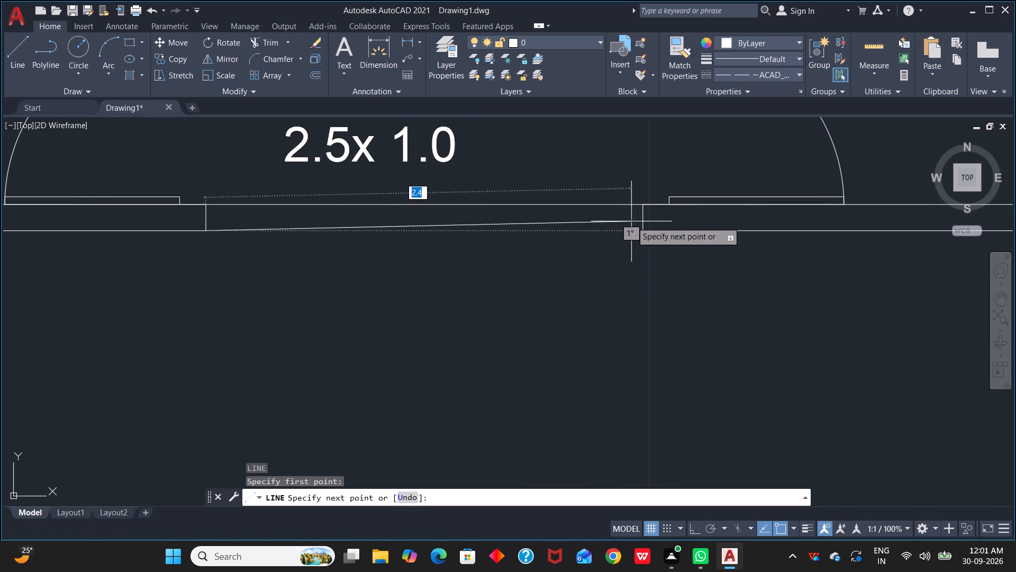
scroll(650, 238, "up", 3)
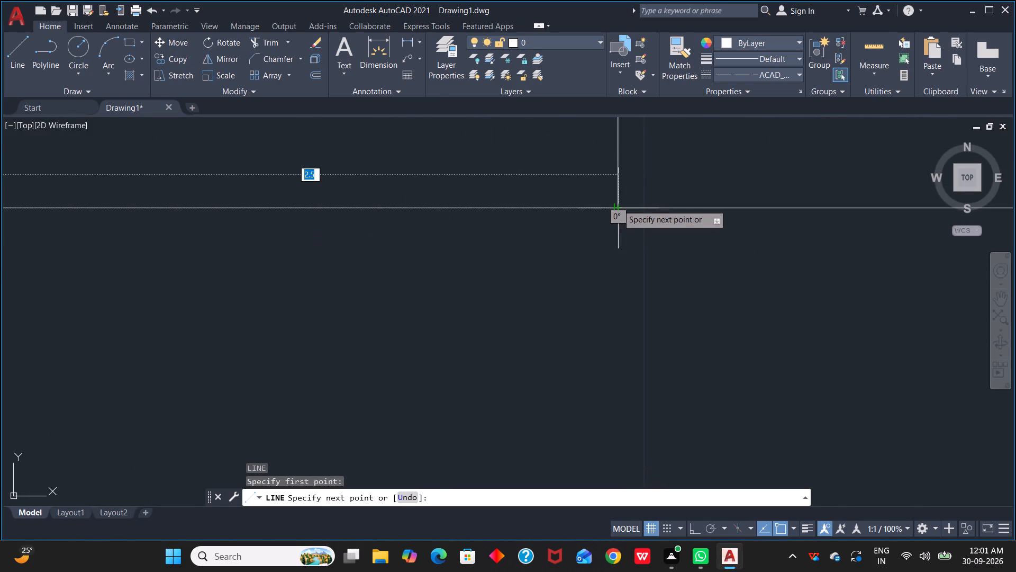
left_click(618, 204)
key("Escape")
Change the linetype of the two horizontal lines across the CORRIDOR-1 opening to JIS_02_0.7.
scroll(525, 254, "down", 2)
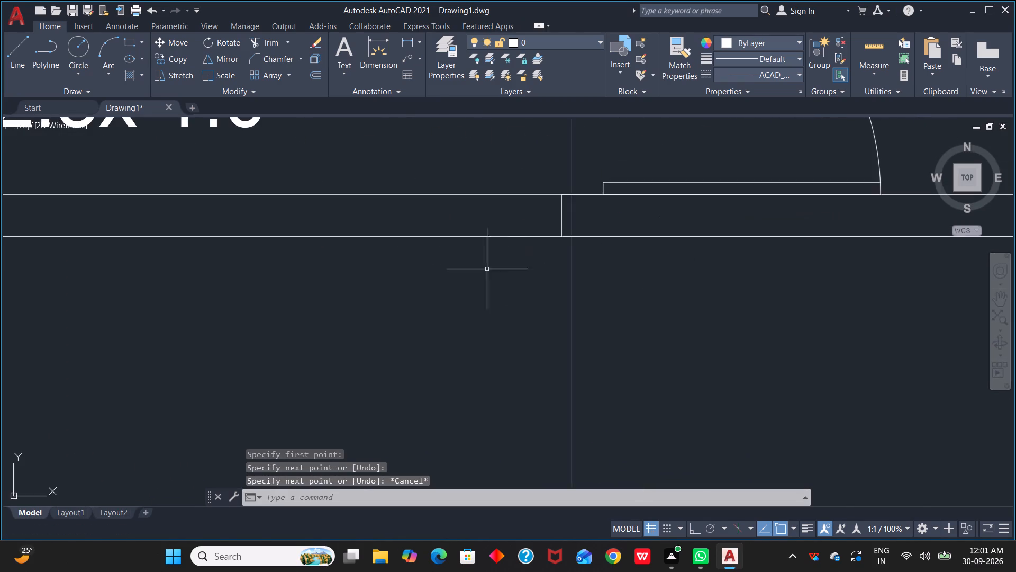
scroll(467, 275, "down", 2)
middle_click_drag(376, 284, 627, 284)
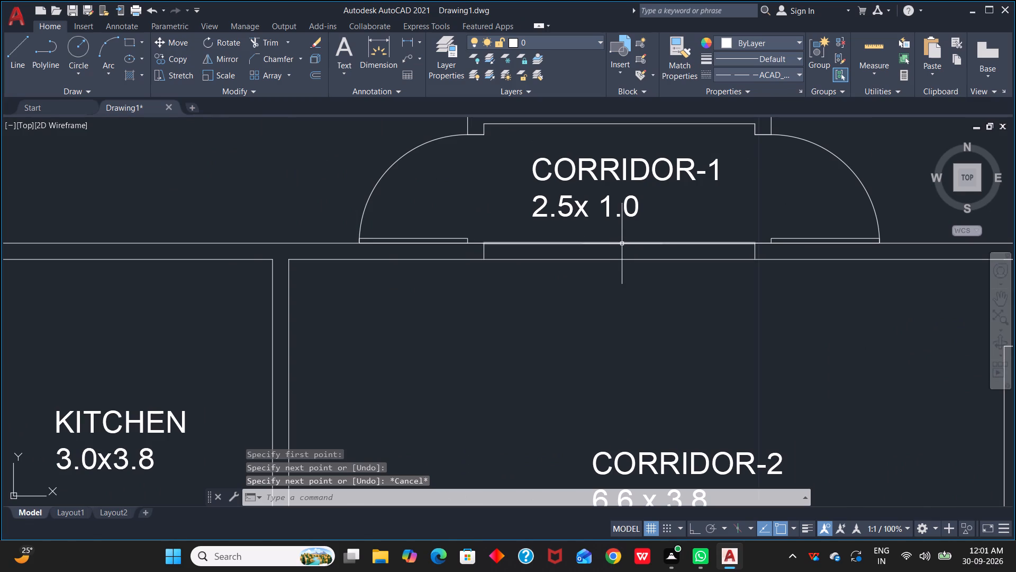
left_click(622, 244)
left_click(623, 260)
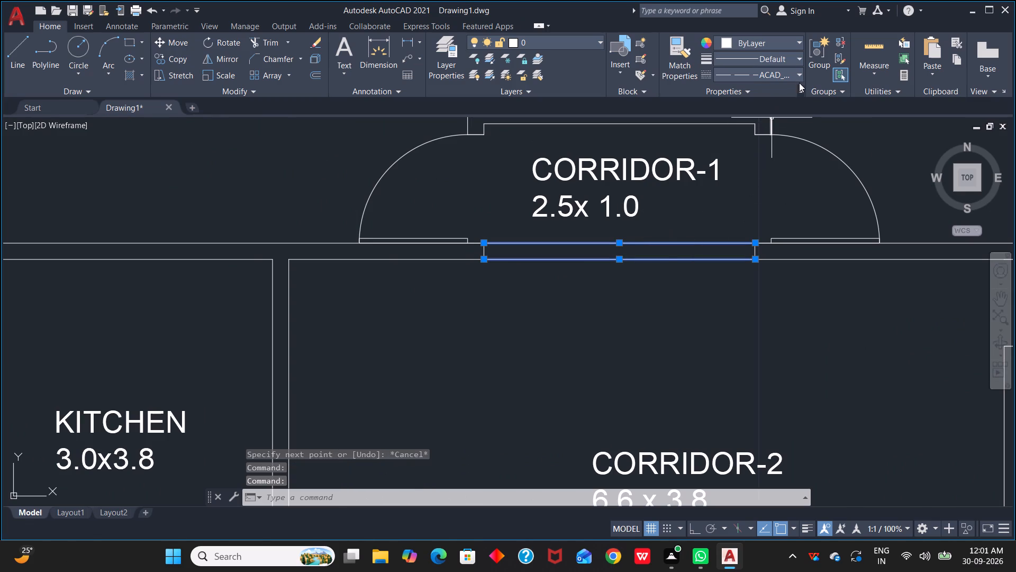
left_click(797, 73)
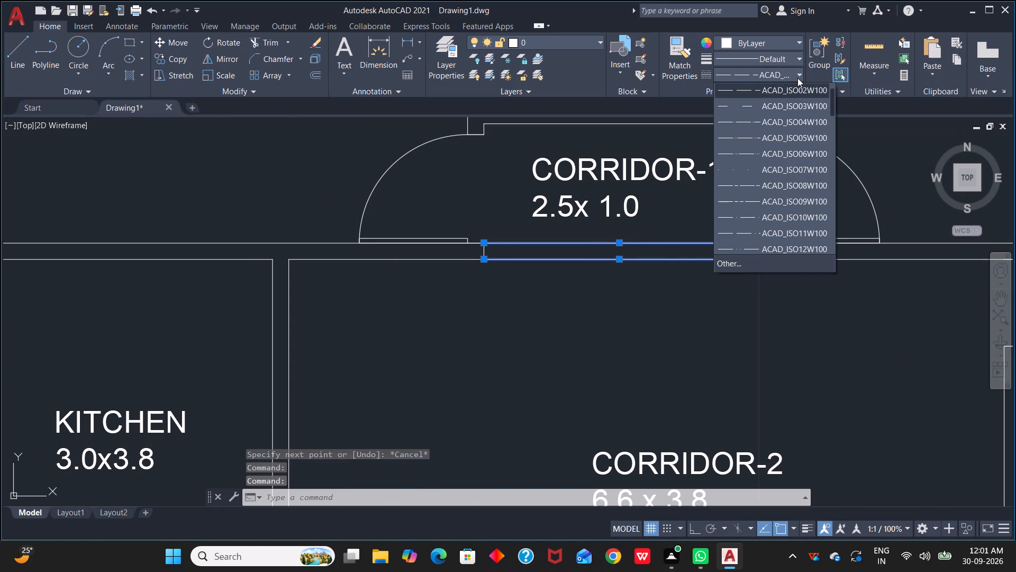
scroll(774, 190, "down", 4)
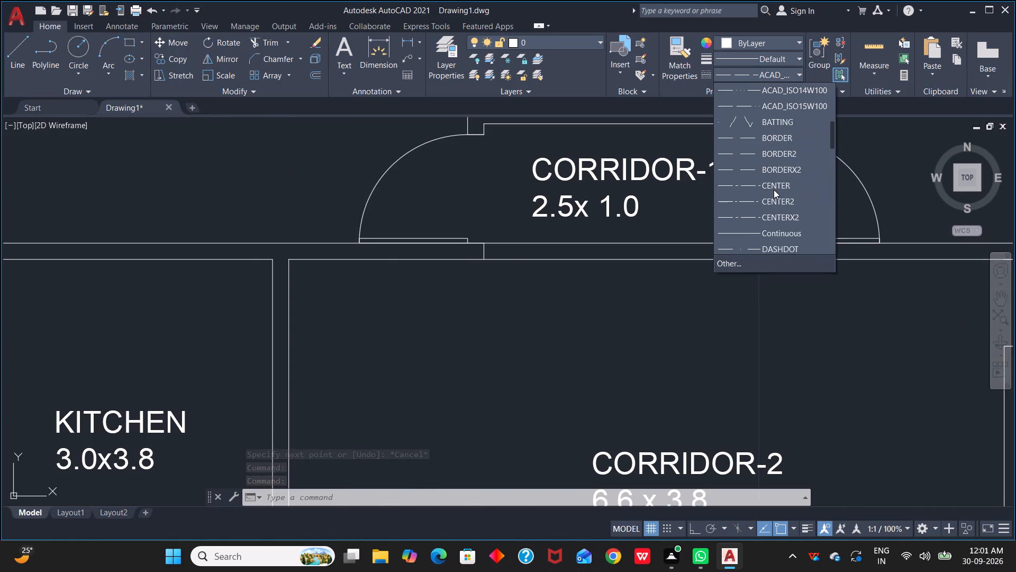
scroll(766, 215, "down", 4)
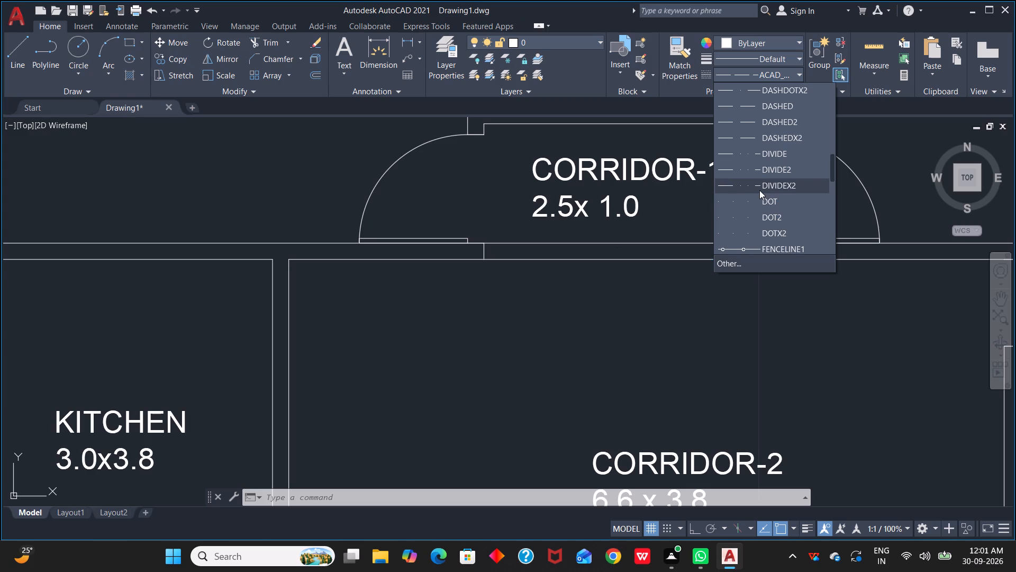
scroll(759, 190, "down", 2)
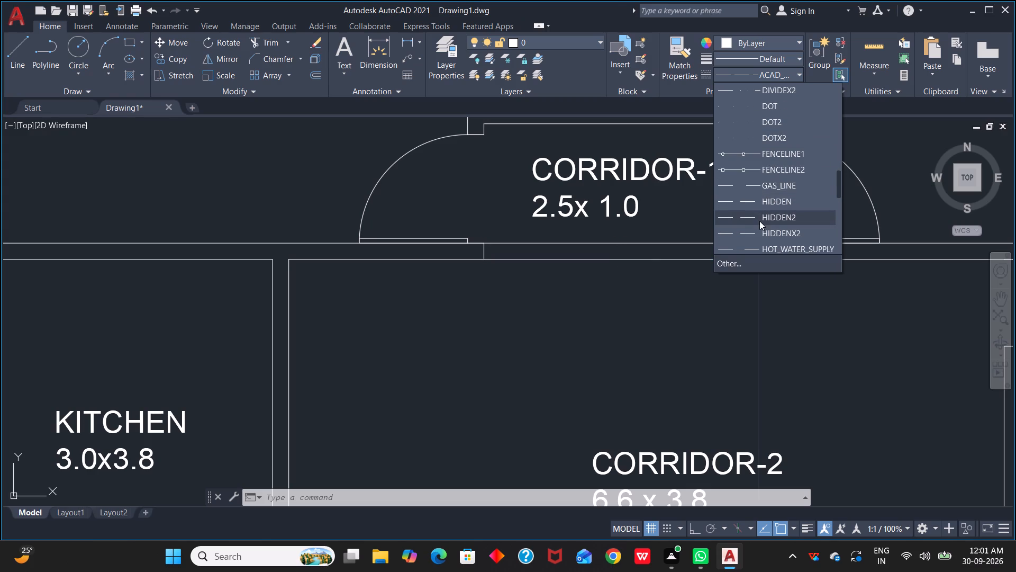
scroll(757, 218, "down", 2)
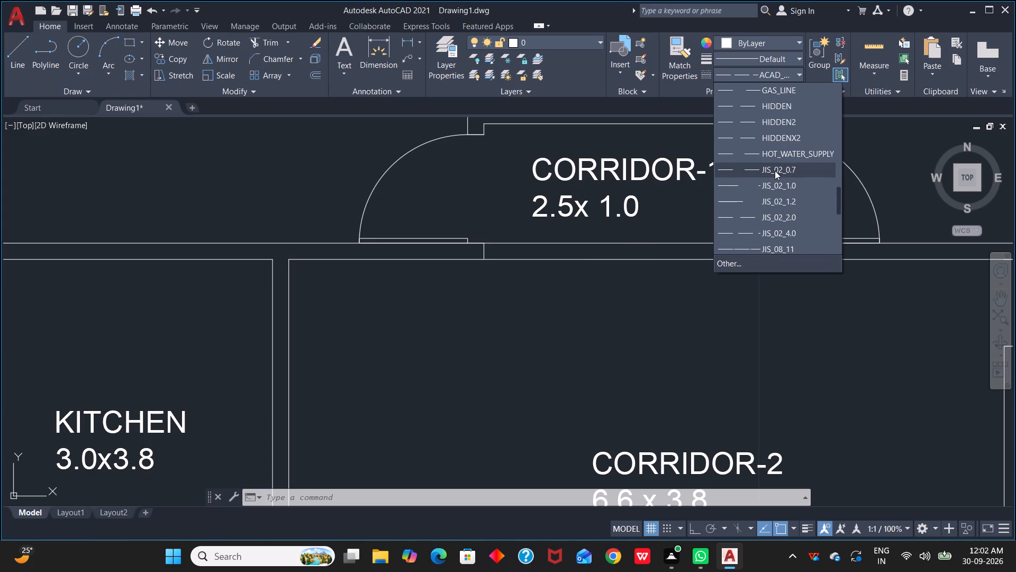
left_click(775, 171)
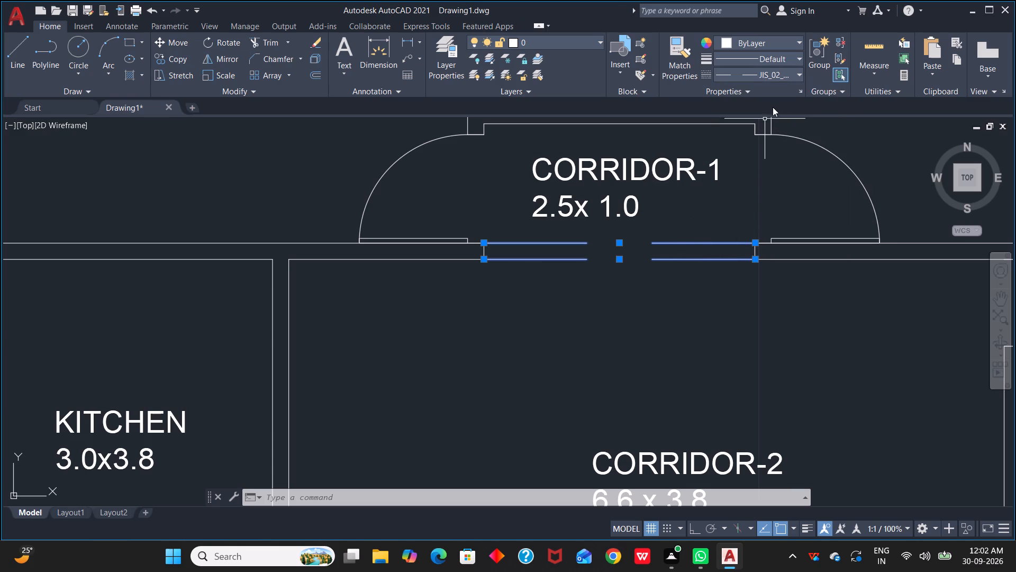
Open the Quick Properties of the two opening lines and inspect their length in the calculator.
right_click(671, 244)
right_click(724, 246)
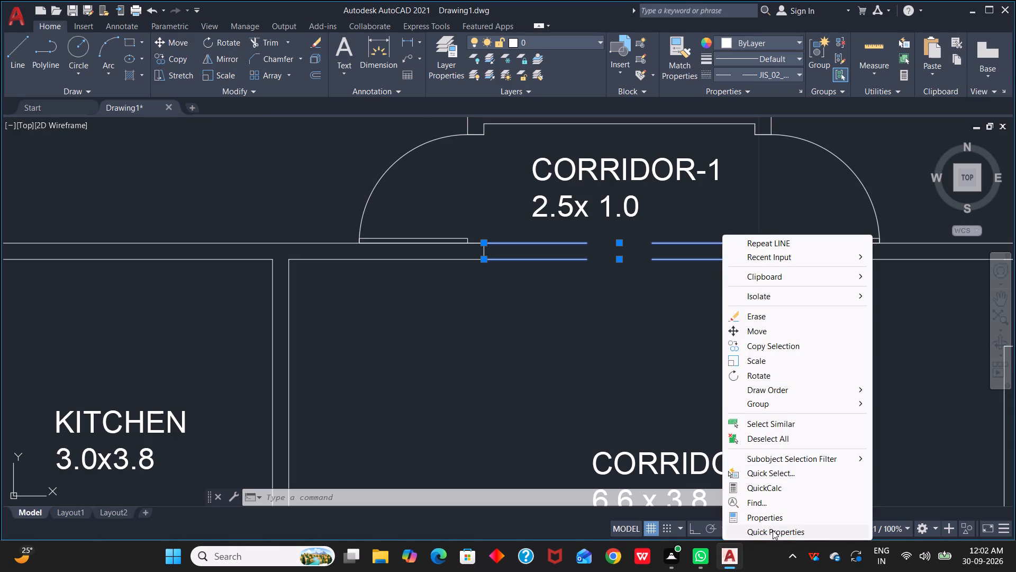
left_click(773, 530)
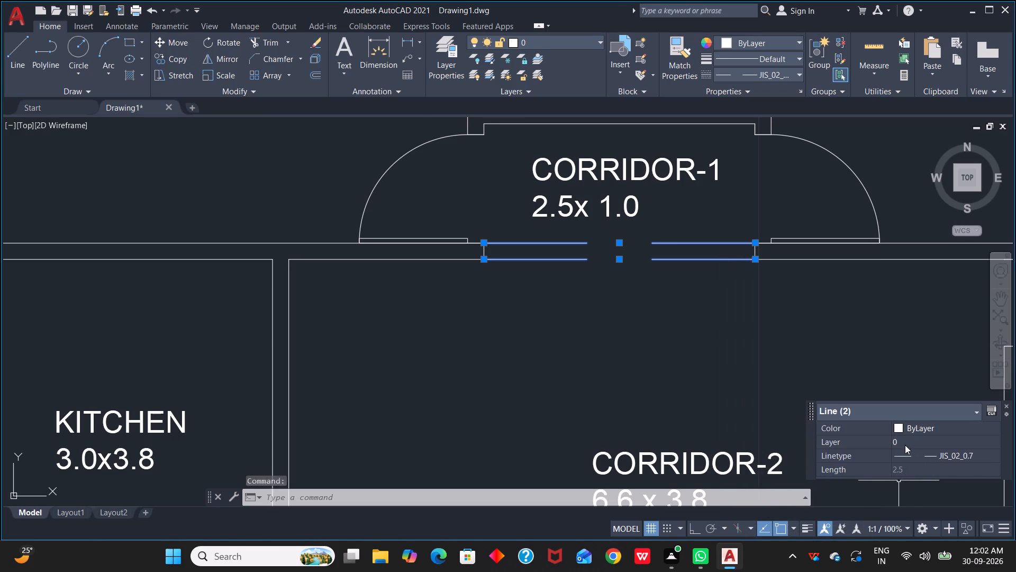
double_click(915, 467)
left_click(995, 470)
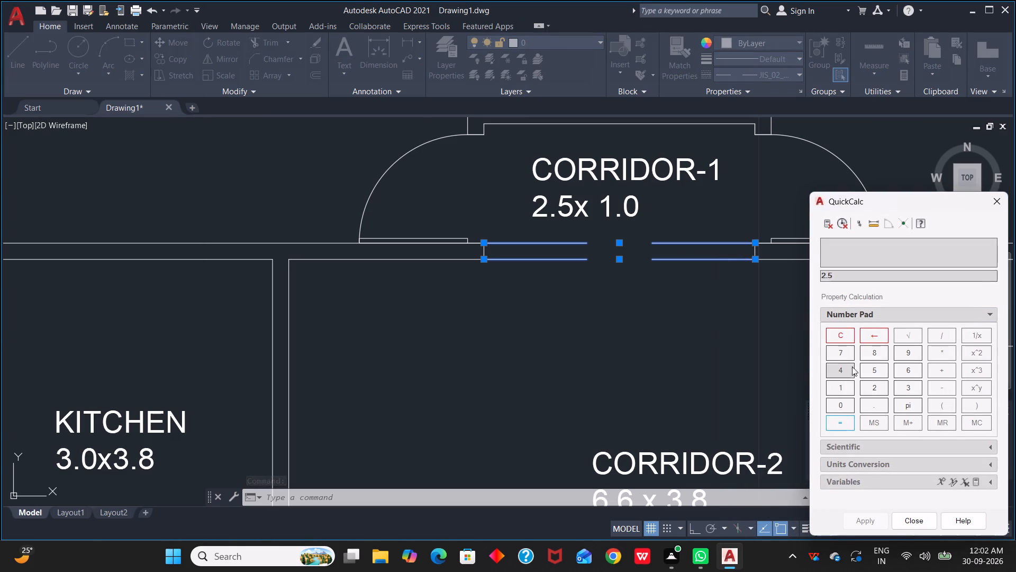
left_click(994, 196)
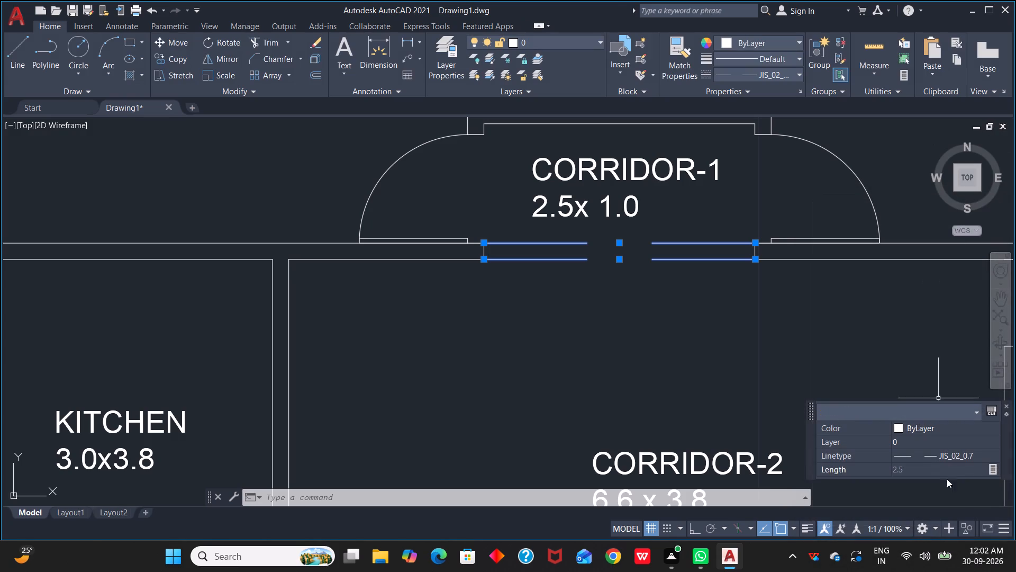
Change the linetype of the two lines across the CORRIDOR-1 opening to ACAD_ISO08W100 and clear the selection.
left_click(790, 71)
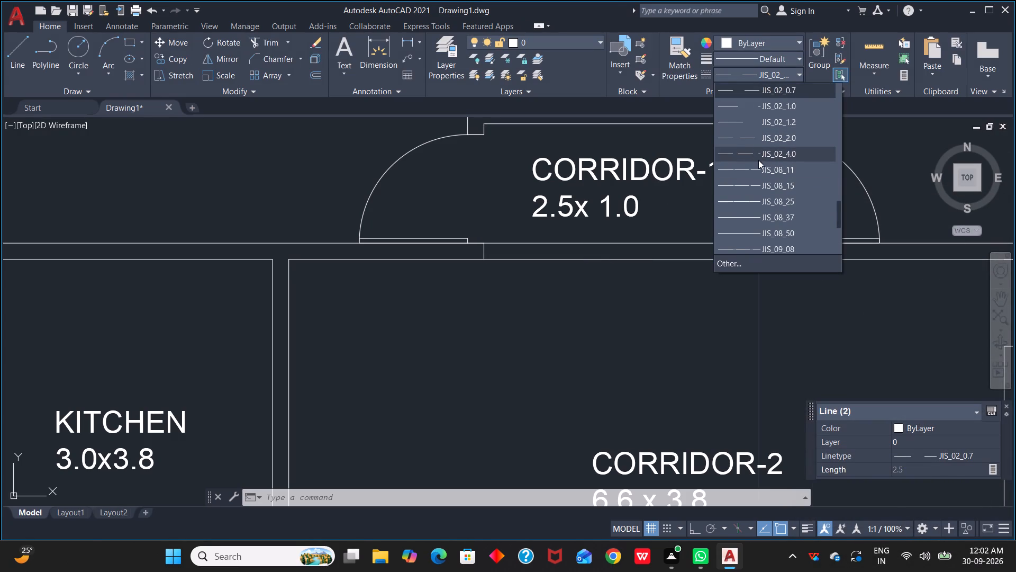
scroll(776, 253, "down", 3)
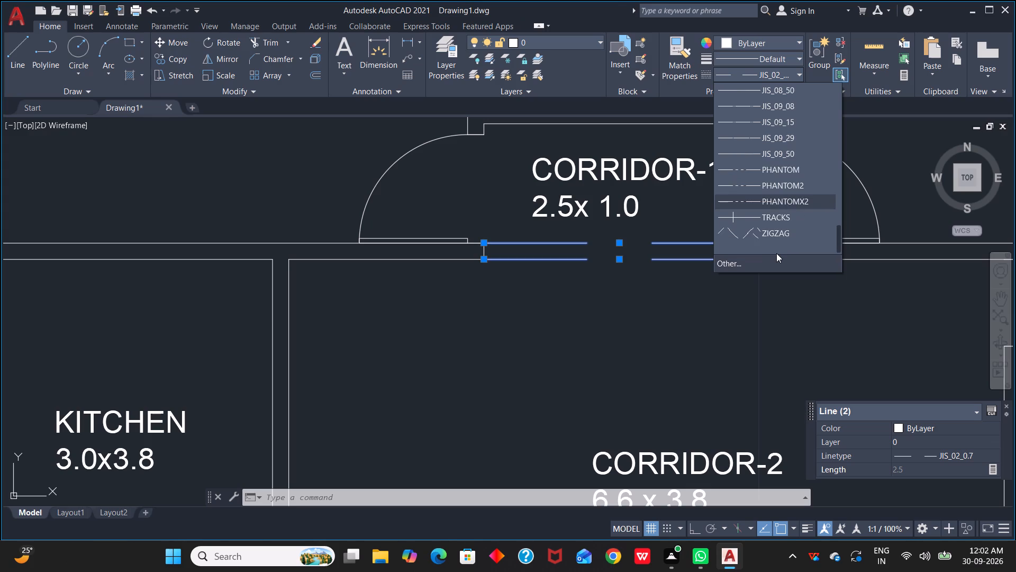
scroll(776, 253, "down", 1)
scroll(763, 150, "up", 6)
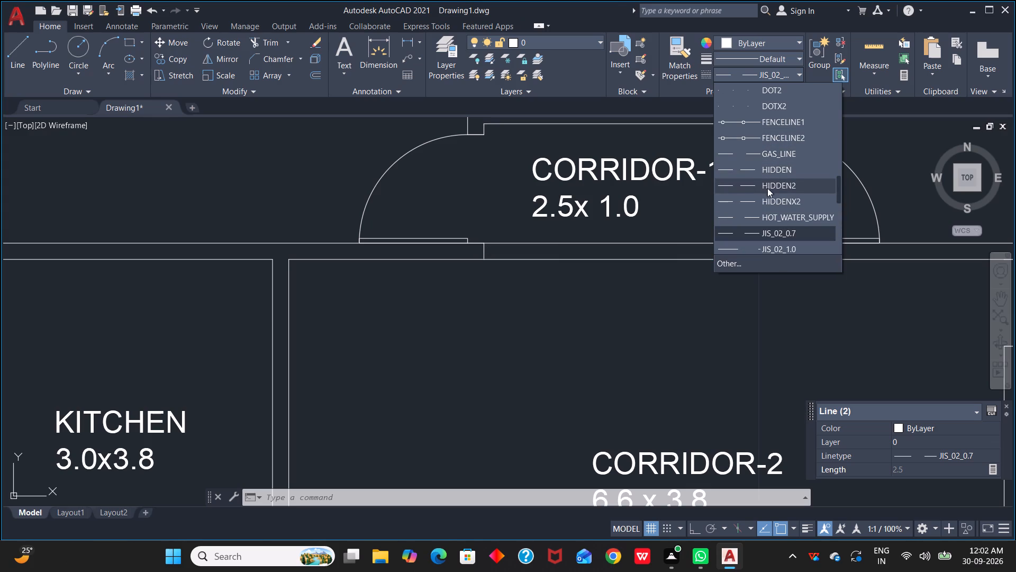
scroll(776, 122, "up", 3)
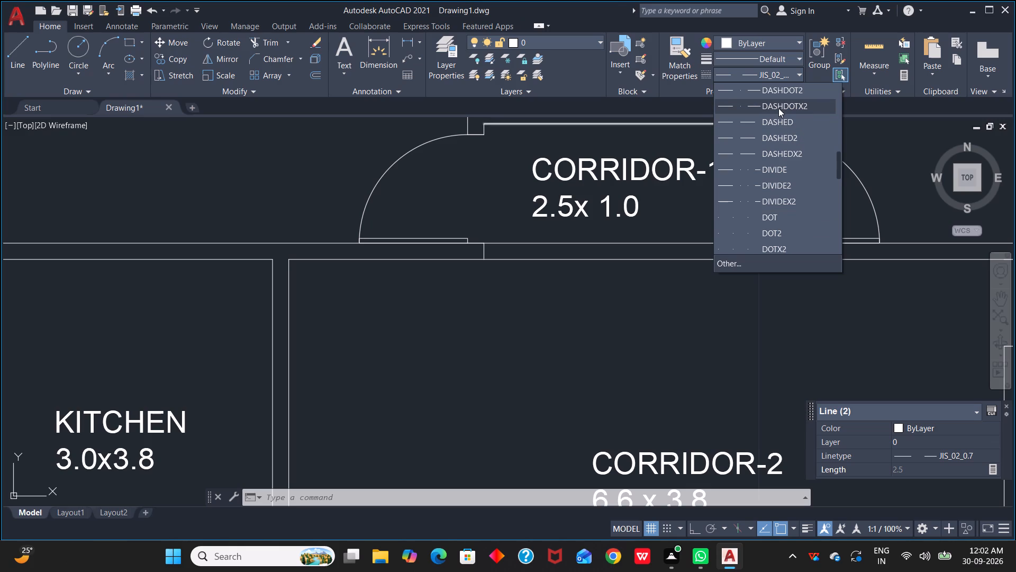
scroll(778, 103, "up", 4)
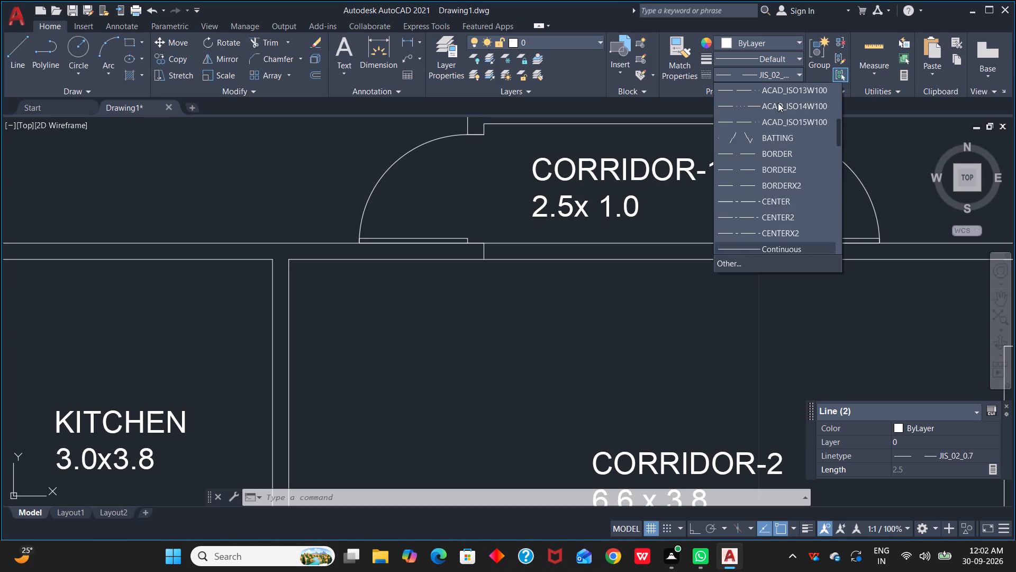
scroll(778, 103, "up", 2)
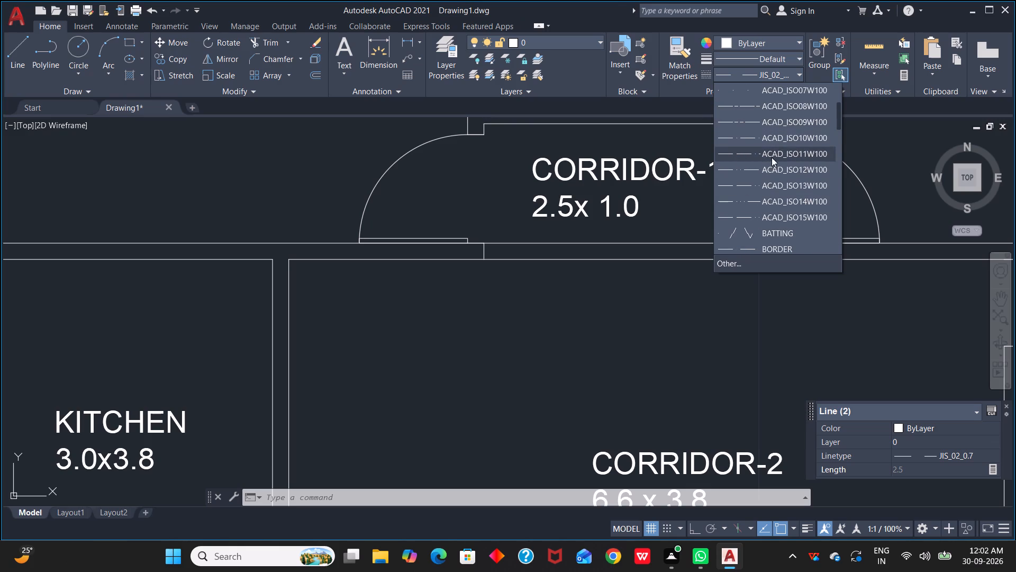
left_click(775, 109)
scroll(694, 289, "up", 2)
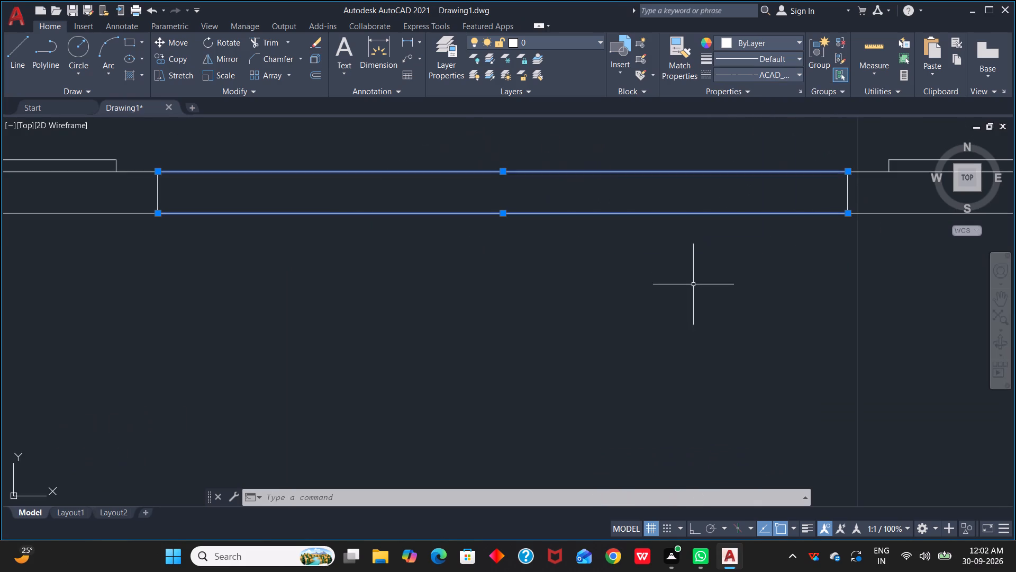
scroll(655, 260, "up", 1)
key("Escape")
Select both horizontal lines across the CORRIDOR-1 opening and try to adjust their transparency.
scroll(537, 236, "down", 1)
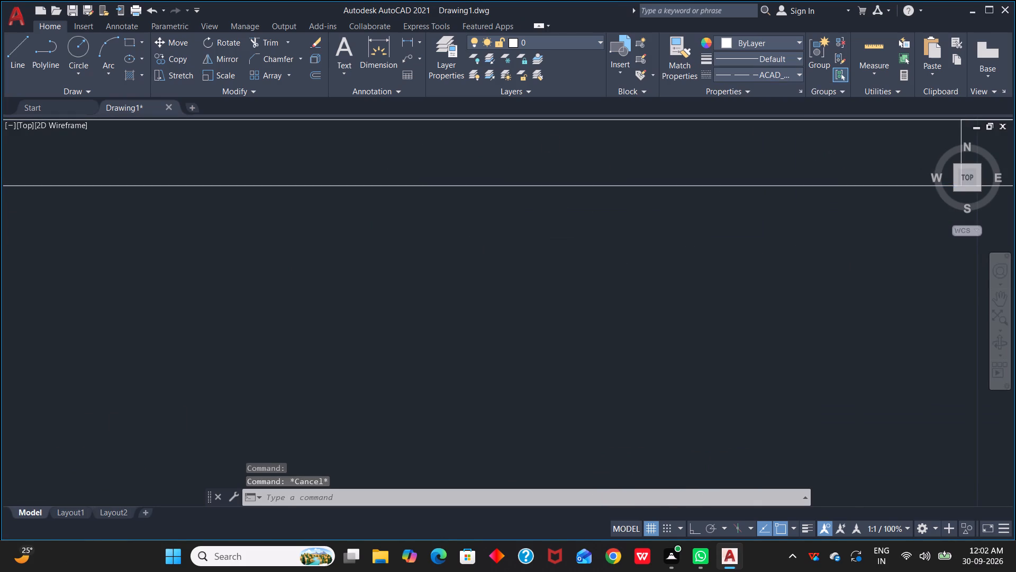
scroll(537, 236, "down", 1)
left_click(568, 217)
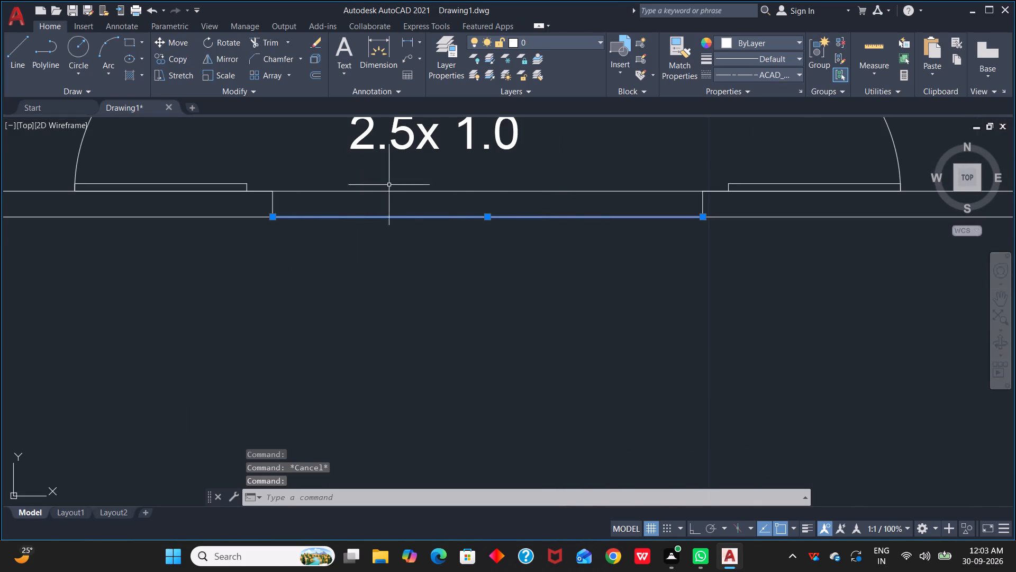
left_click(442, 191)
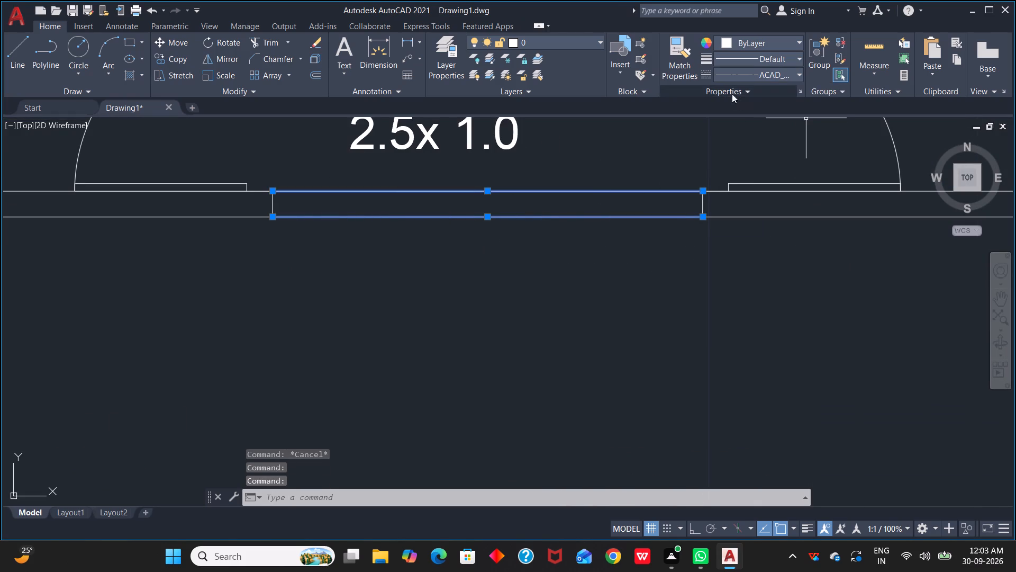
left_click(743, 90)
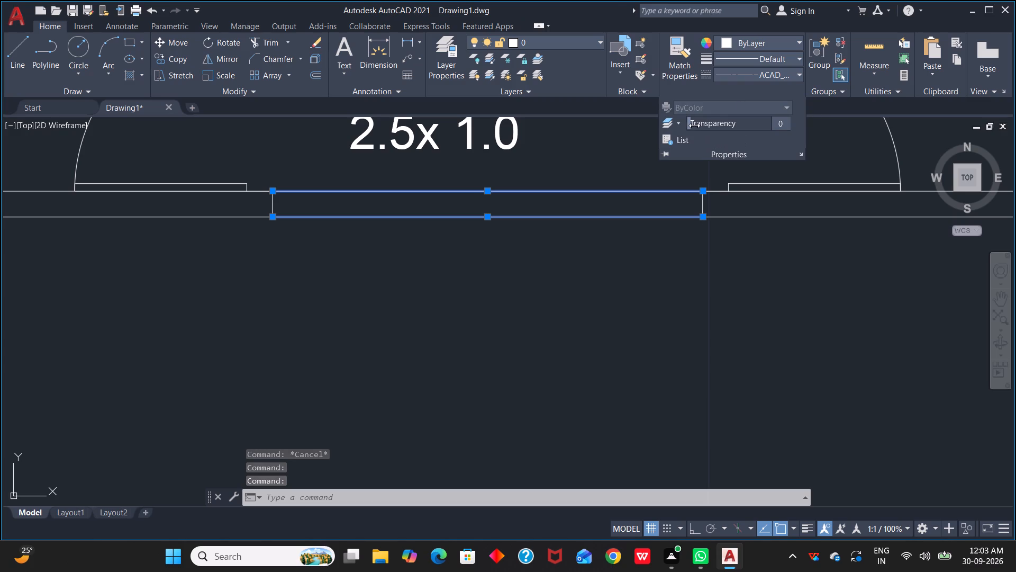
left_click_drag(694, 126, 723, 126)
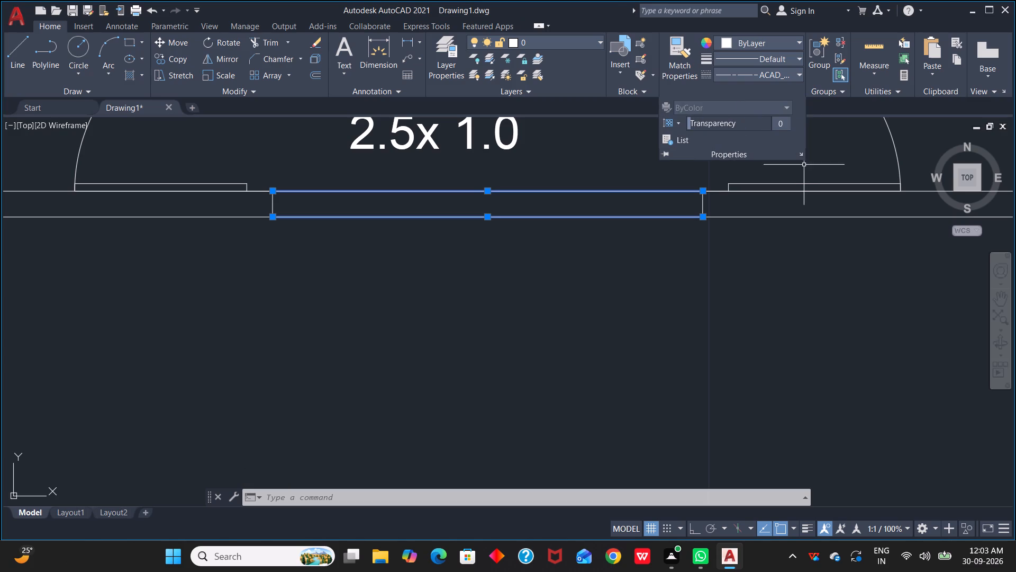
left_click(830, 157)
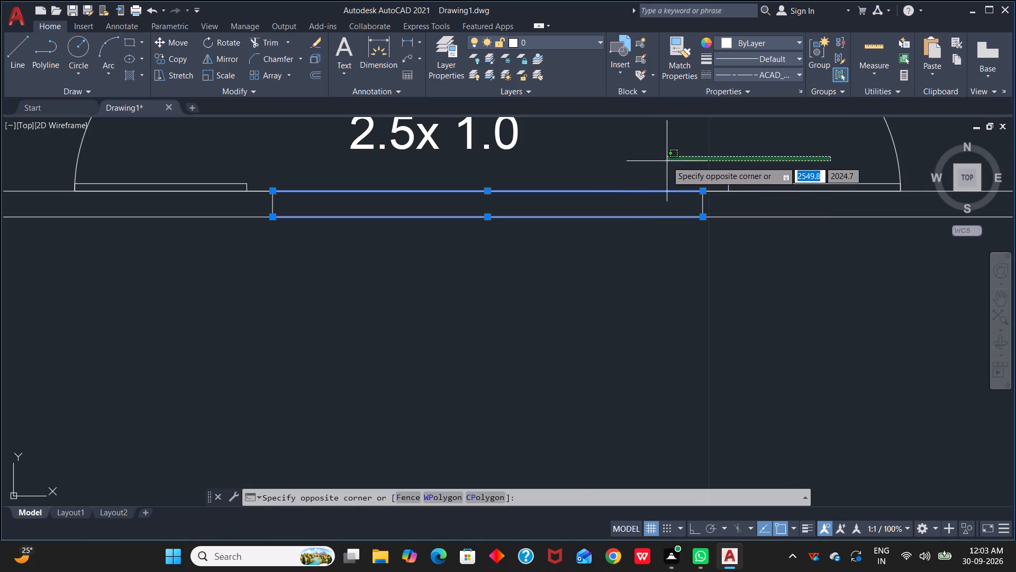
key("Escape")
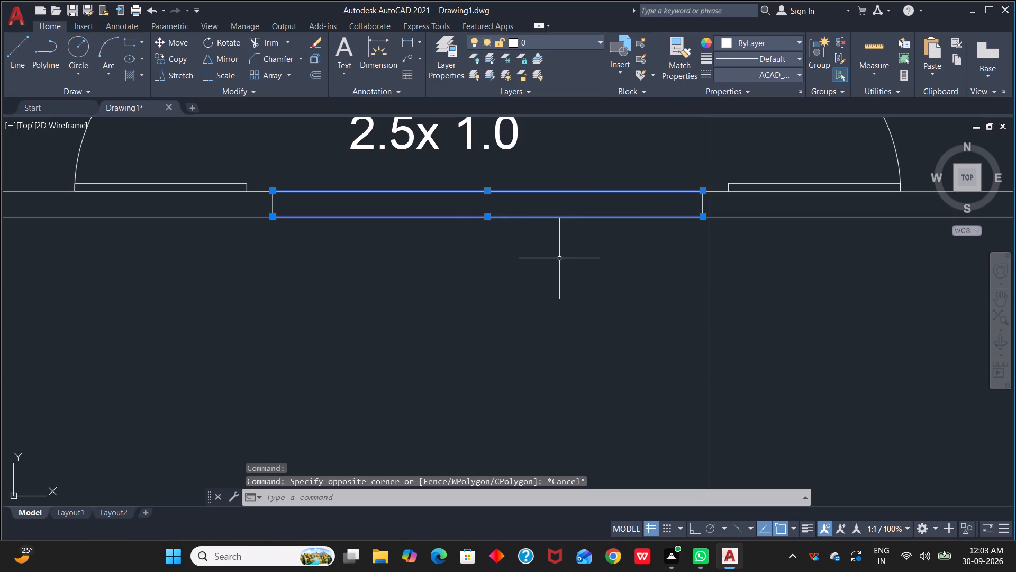
Set the linetype scale of the two lines across the CORRIDOR-1 opening to 0.2 in their properties.
key("ctrl+1")
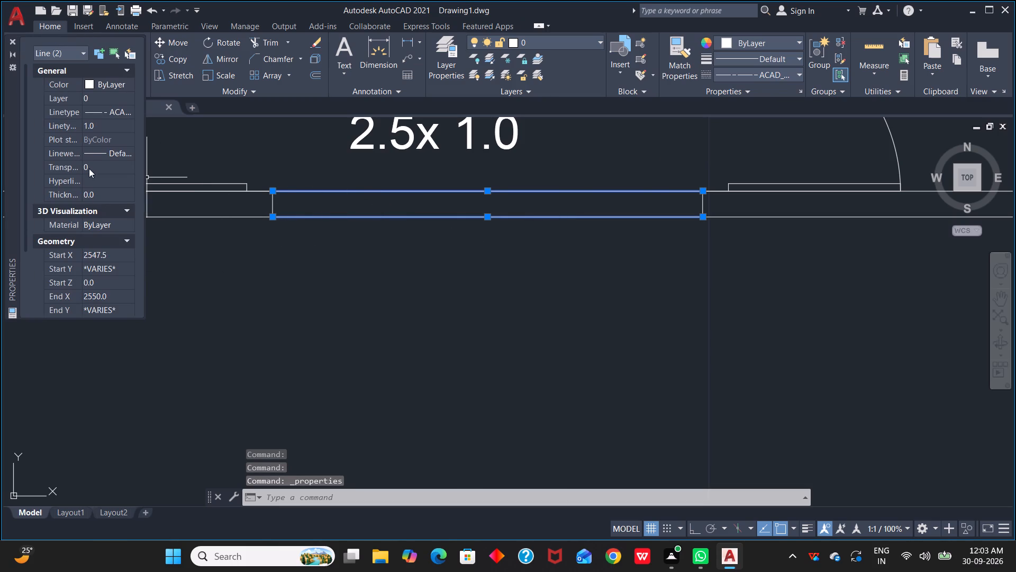
scroll(104, 126, "up", 1)
left_click(104, 126)
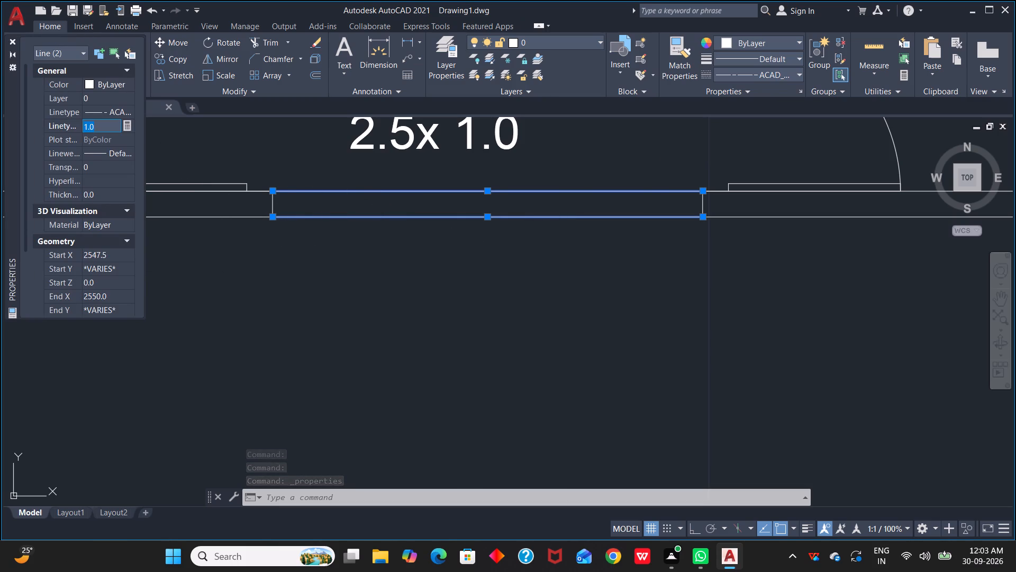
key("BackSpace")
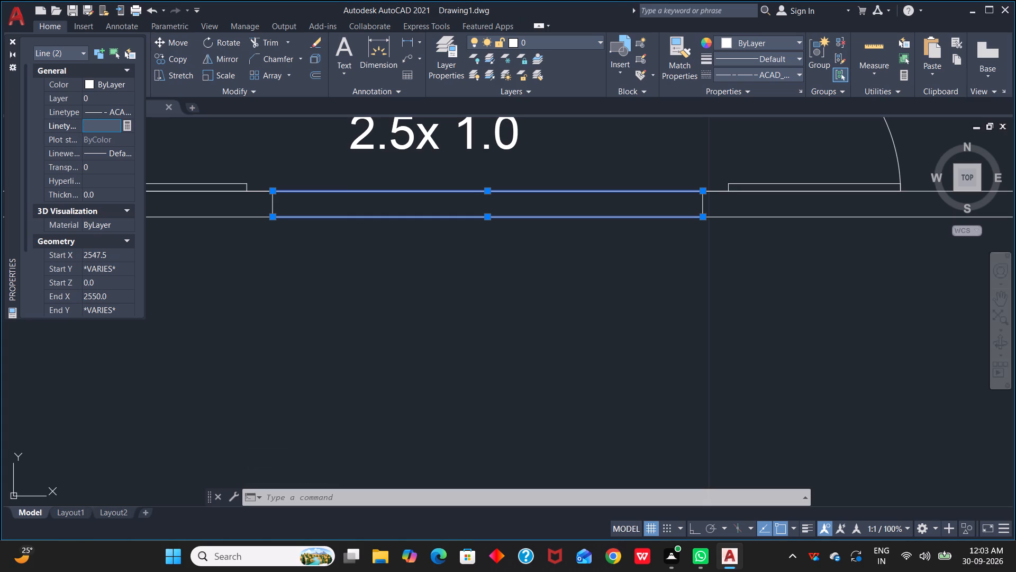
type("0.2")
key("Return")
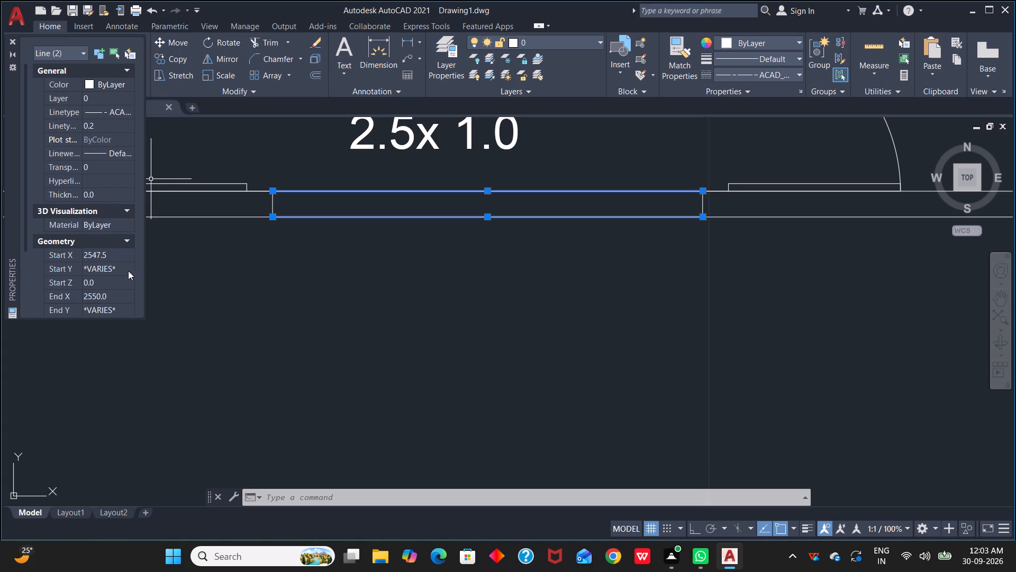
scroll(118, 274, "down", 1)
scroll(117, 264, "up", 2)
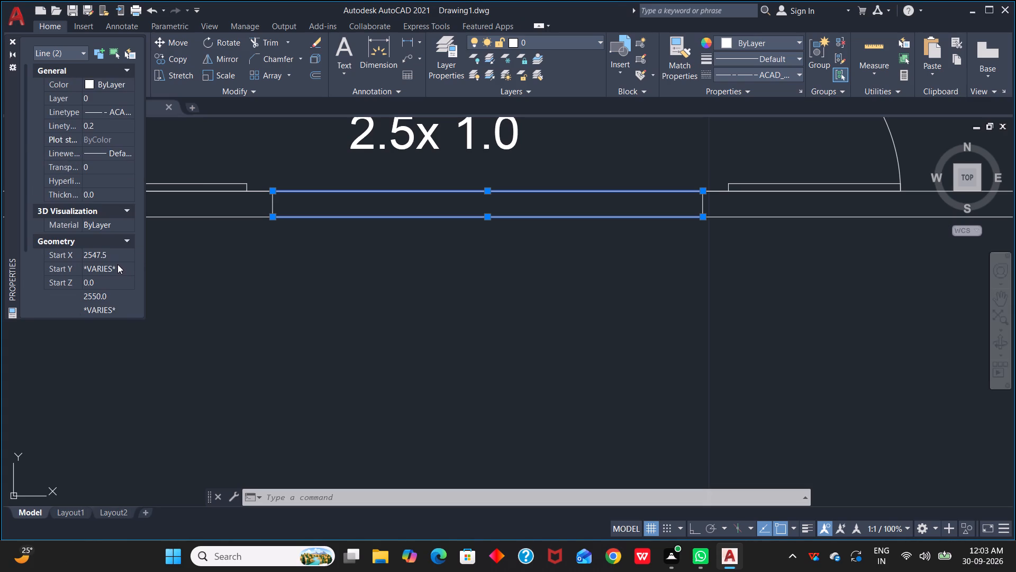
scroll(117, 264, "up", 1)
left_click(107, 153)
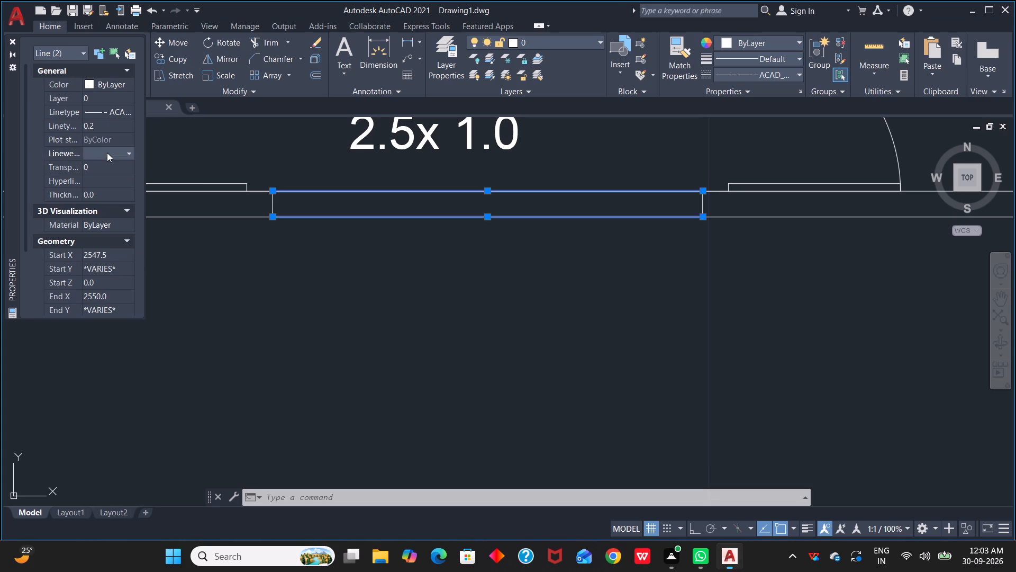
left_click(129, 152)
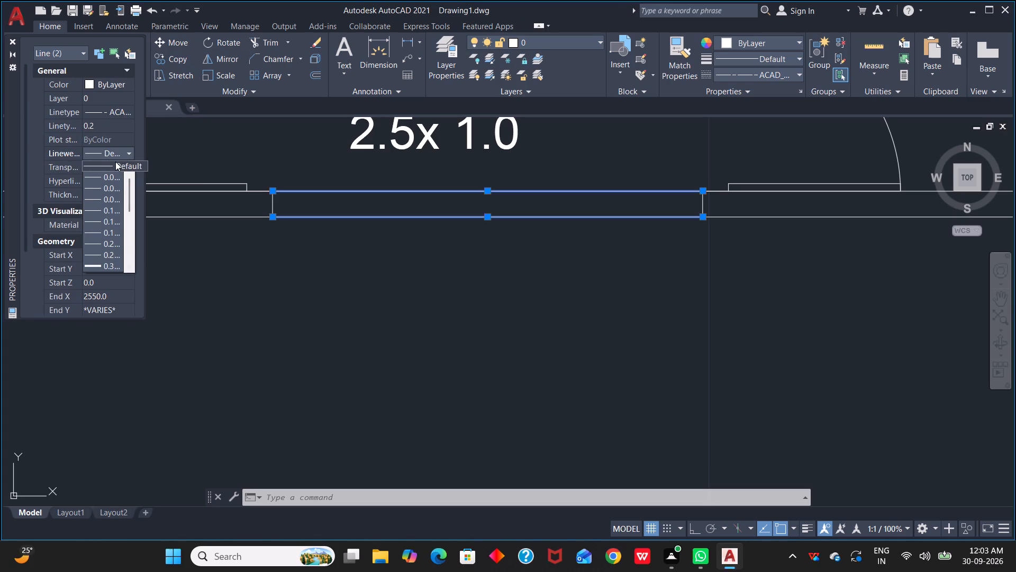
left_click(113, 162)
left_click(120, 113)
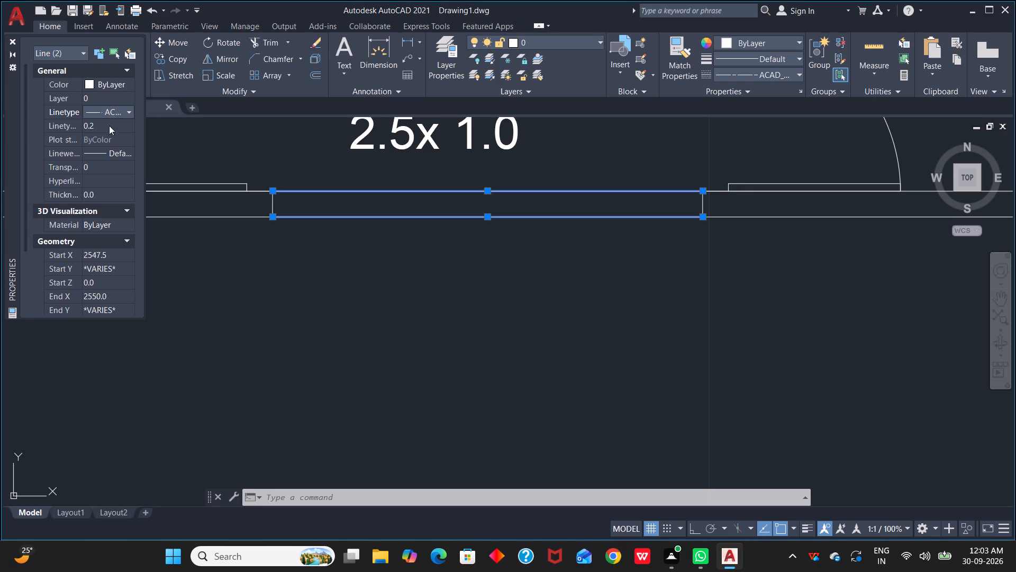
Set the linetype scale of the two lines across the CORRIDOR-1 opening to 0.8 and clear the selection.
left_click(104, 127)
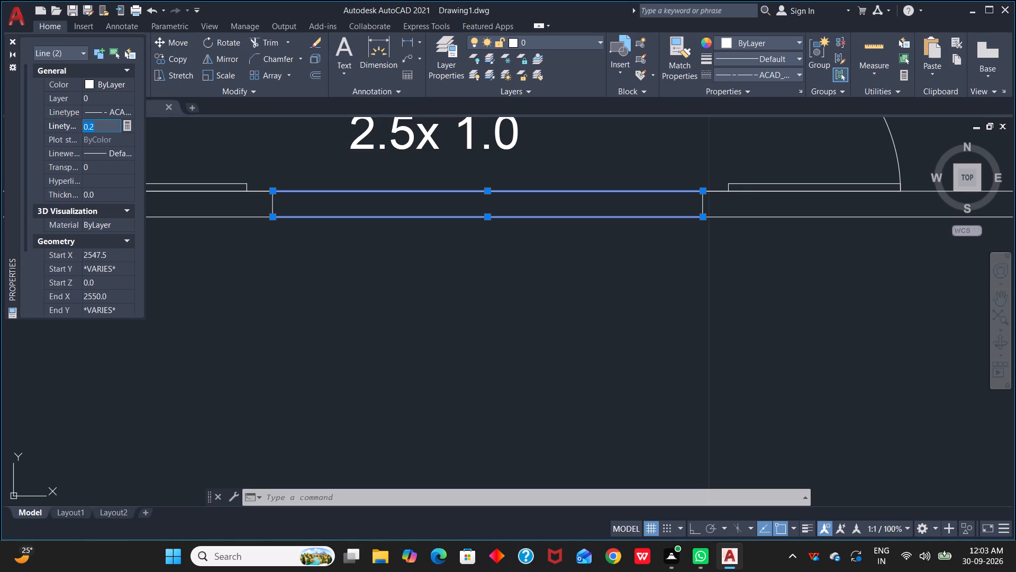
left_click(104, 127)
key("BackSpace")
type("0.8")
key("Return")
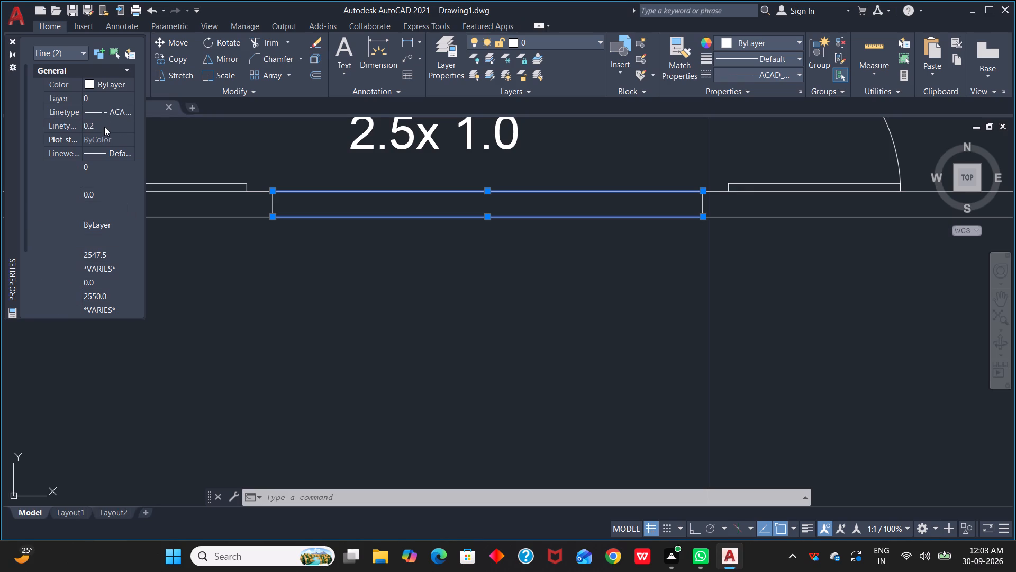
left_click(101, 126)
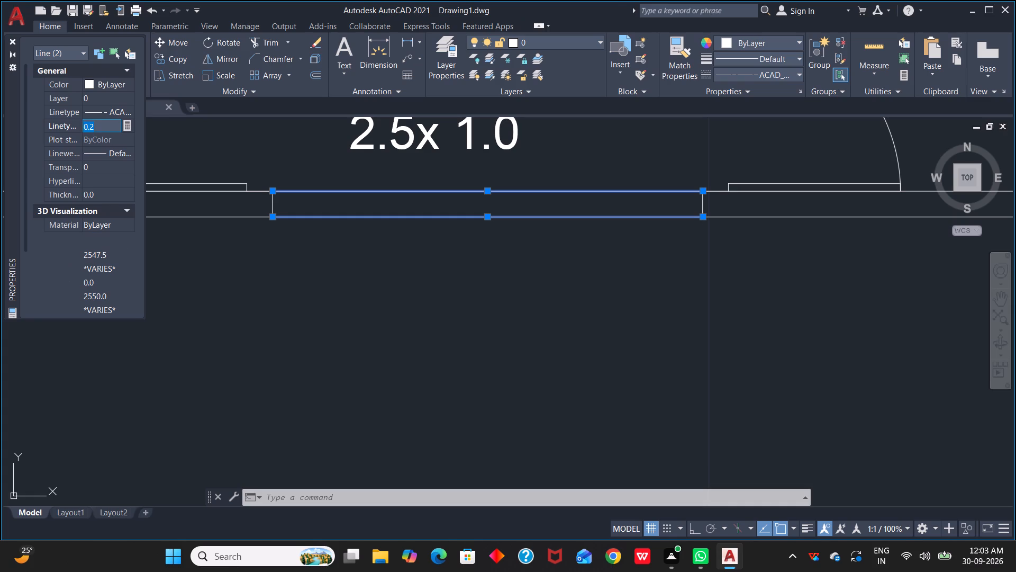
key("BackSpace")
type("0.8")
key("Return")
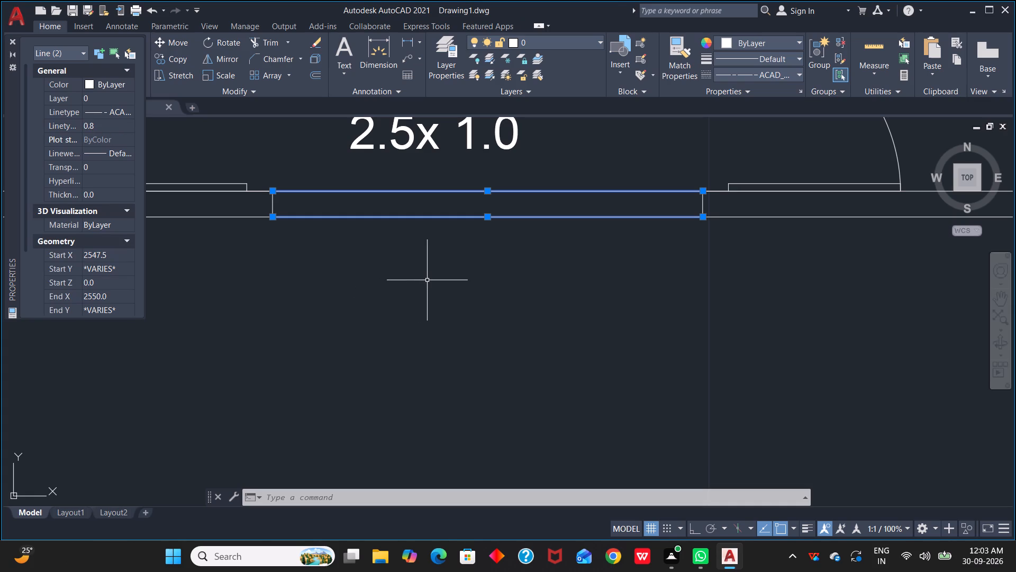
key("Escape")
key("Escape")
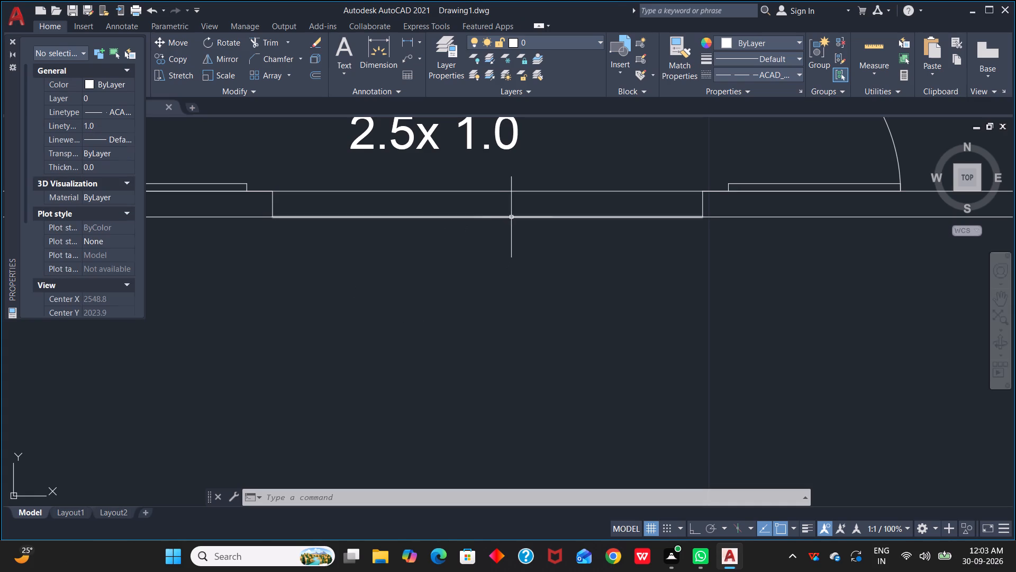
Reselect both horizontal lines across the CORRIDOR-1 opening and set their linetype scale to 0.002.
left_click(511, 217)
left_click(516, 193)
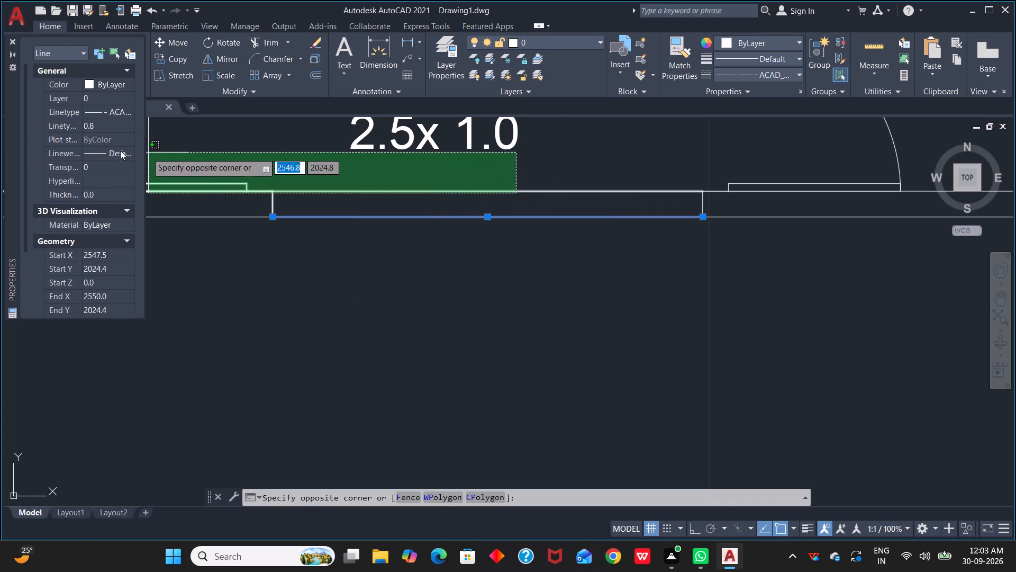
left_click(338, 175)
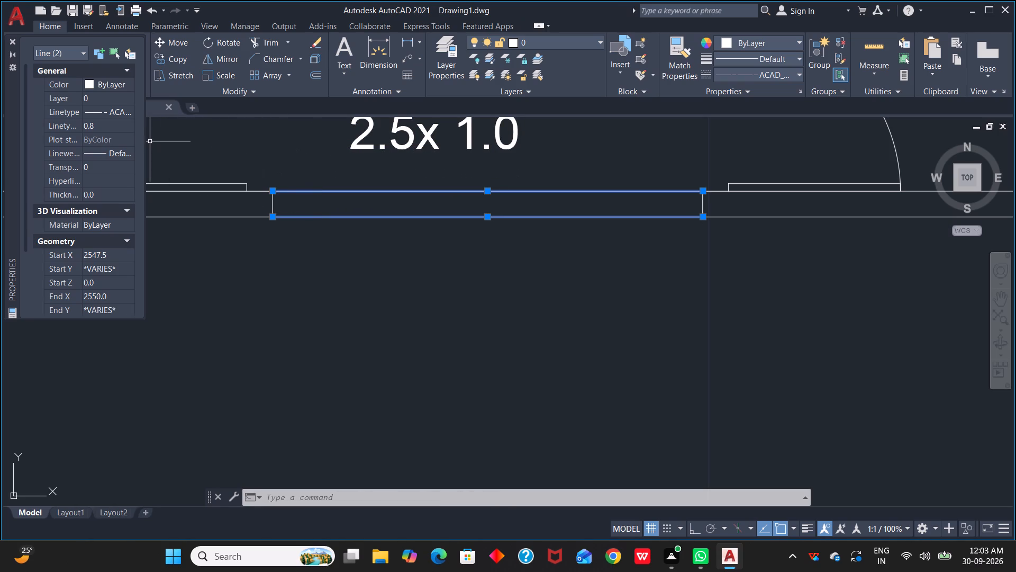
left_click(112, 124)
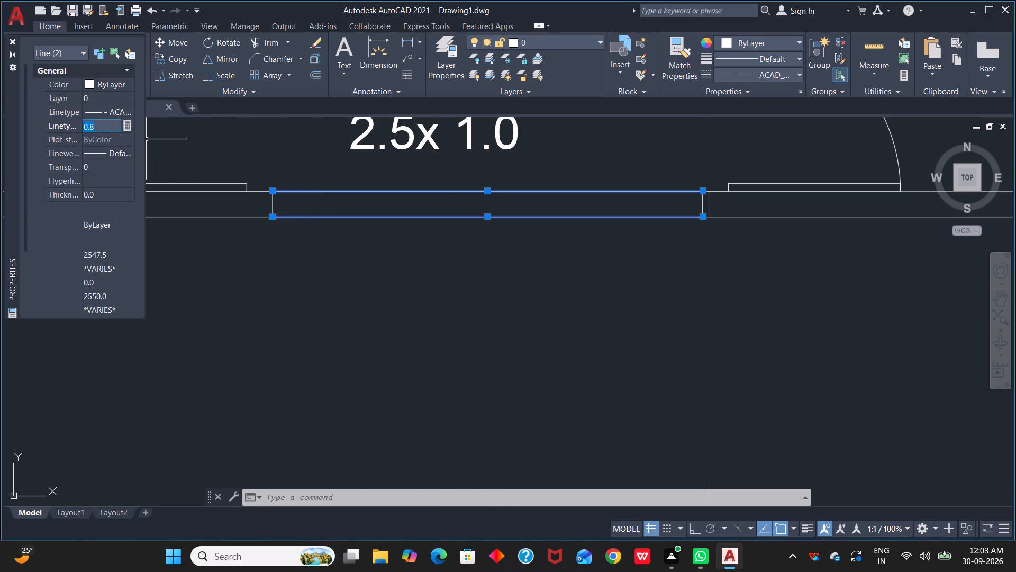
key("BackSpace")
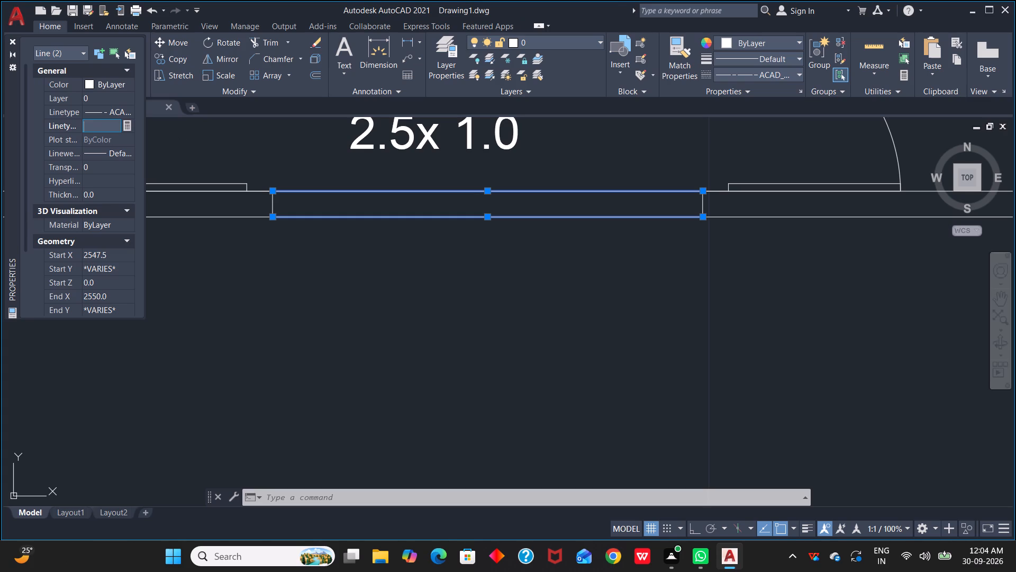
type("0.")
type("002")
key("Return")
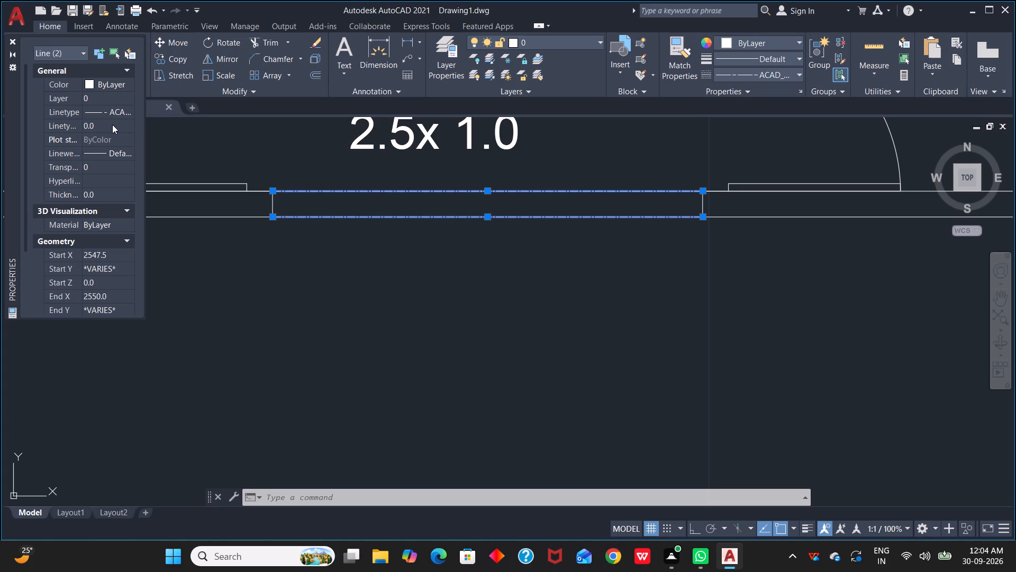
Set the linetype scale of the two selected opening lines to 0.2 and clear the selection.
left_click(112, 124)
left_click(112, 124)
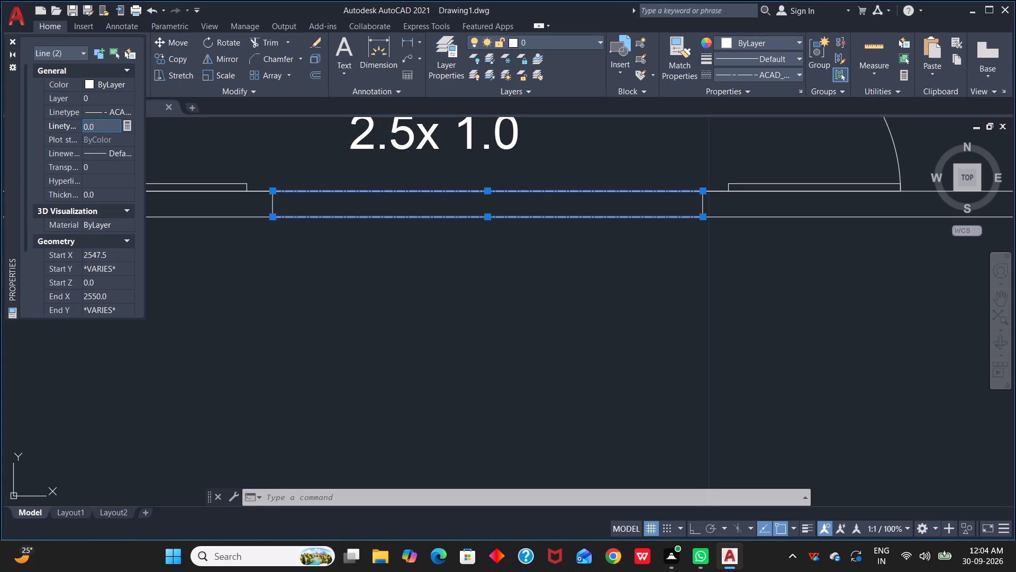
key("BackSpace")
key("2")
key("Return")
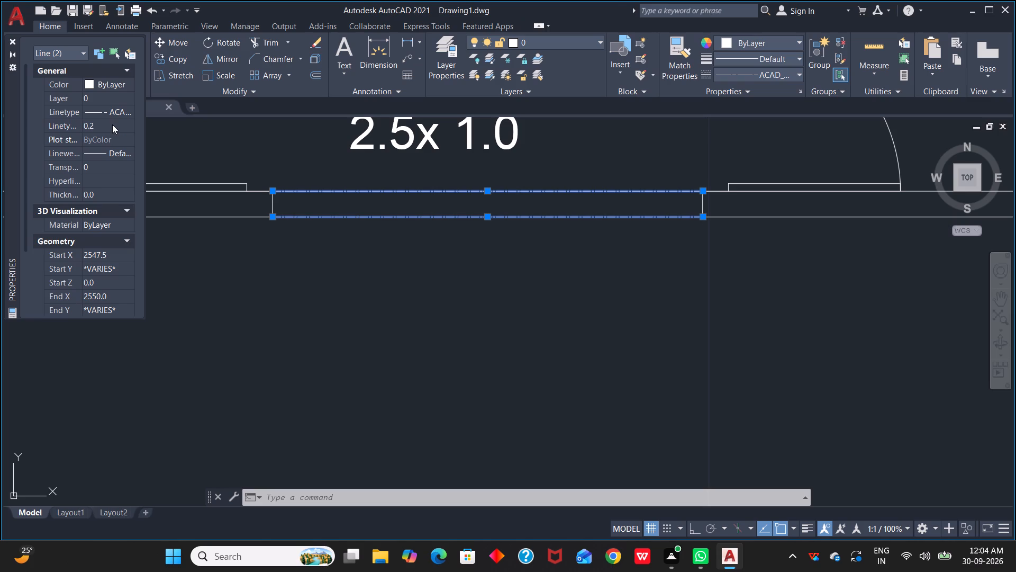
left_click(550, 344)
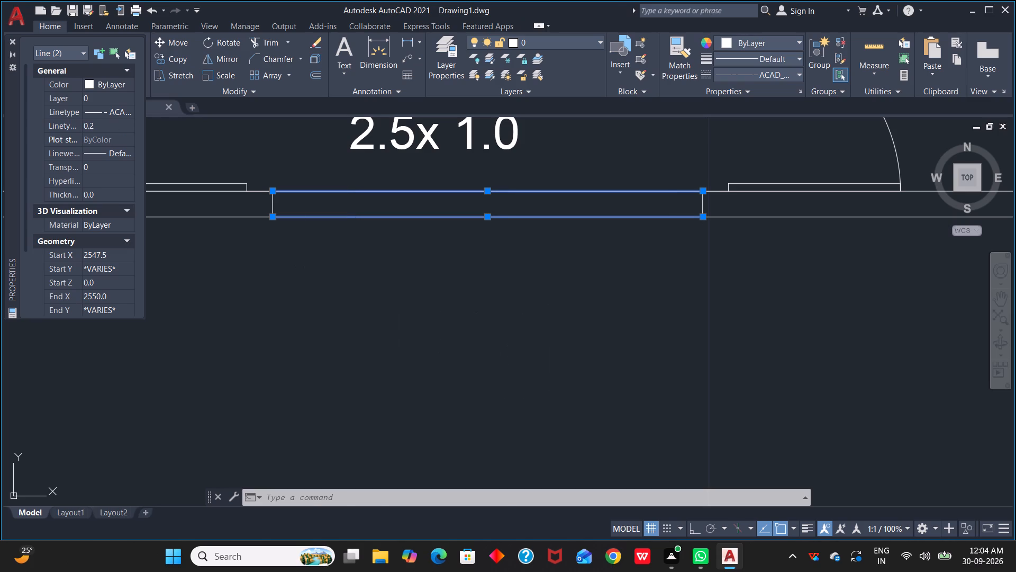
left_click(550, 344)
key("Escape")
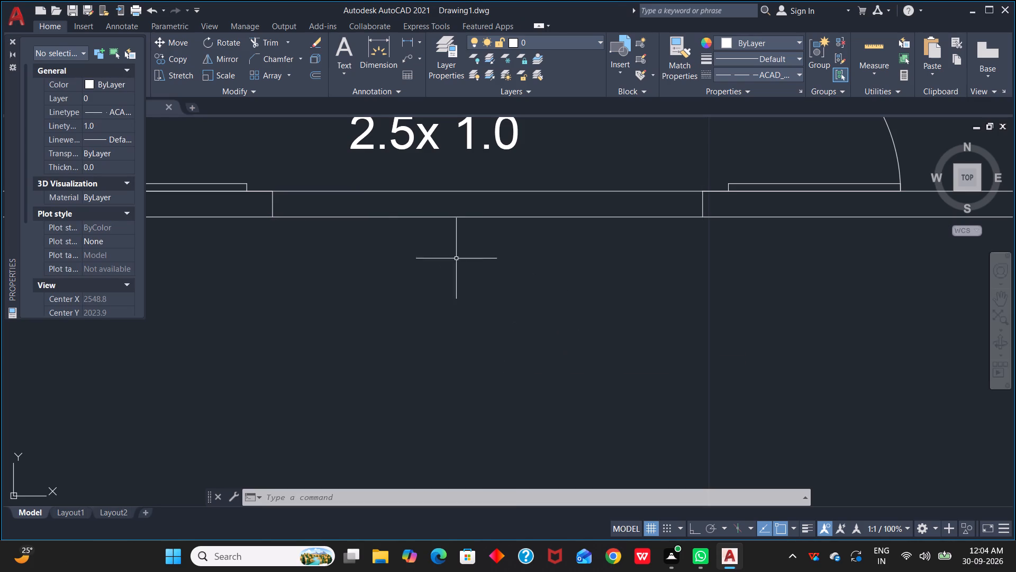
With nothing selected, set the drawing's current linetype scale for new objects to 0.2.
left_click(99, 124)
left_click(99, 124)
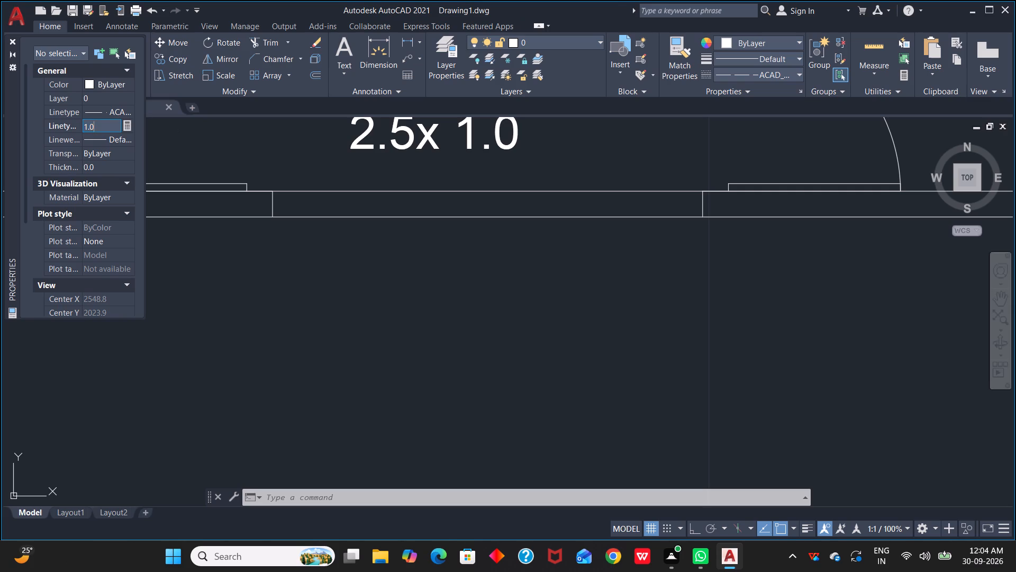
key("BackSpace")
key("BackSpace")
key("BackSpace")
type("0.2")
key("Return")
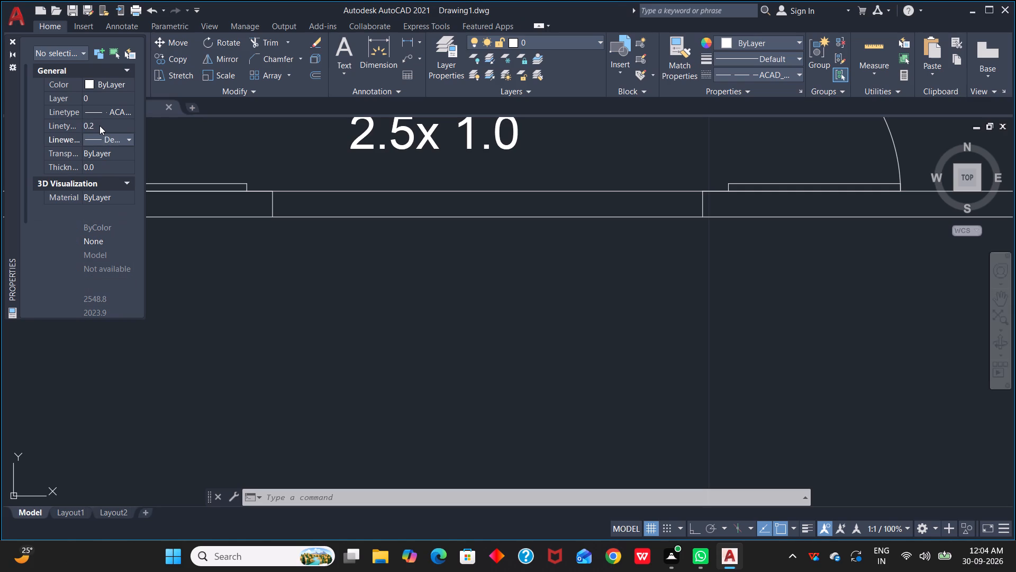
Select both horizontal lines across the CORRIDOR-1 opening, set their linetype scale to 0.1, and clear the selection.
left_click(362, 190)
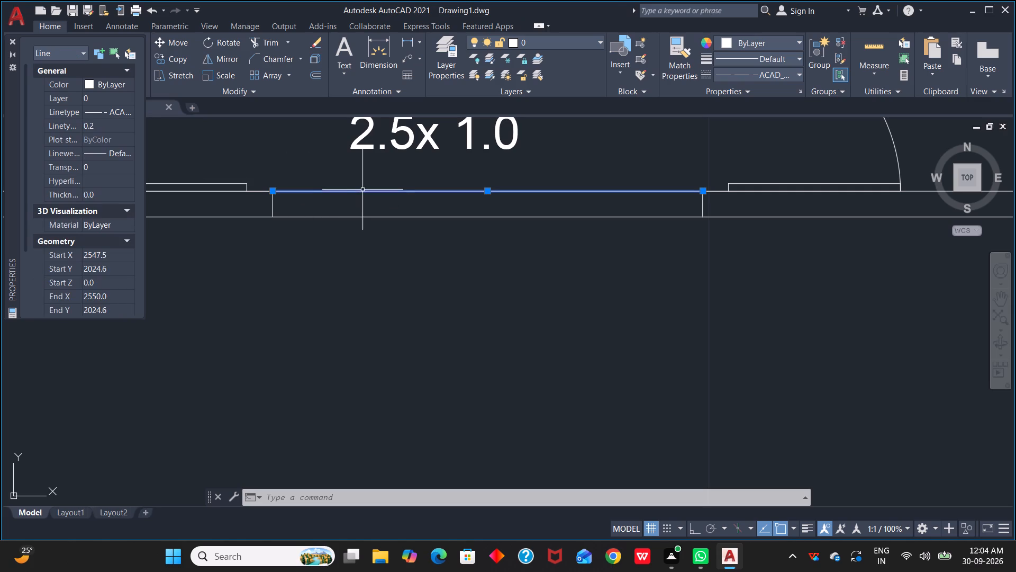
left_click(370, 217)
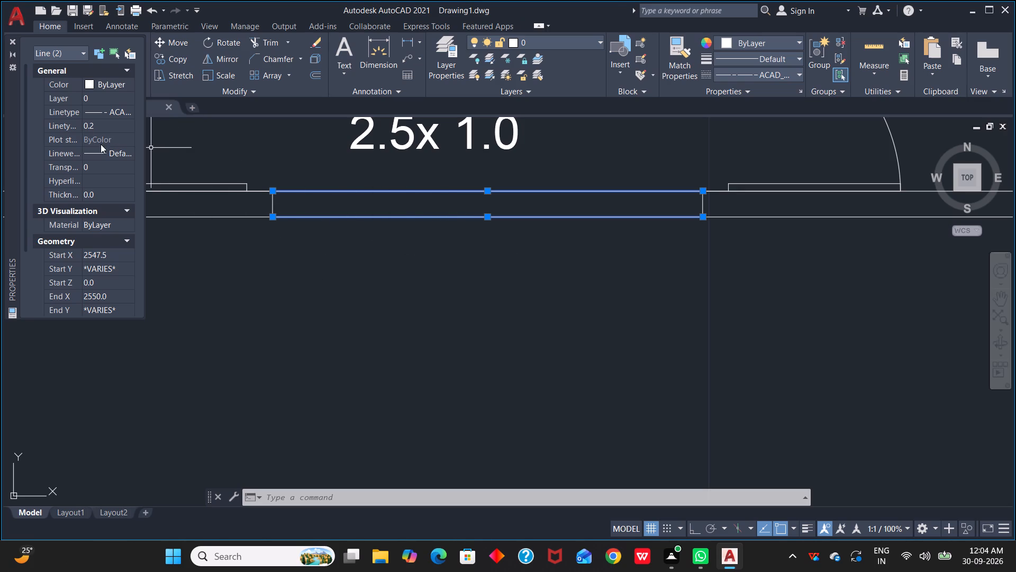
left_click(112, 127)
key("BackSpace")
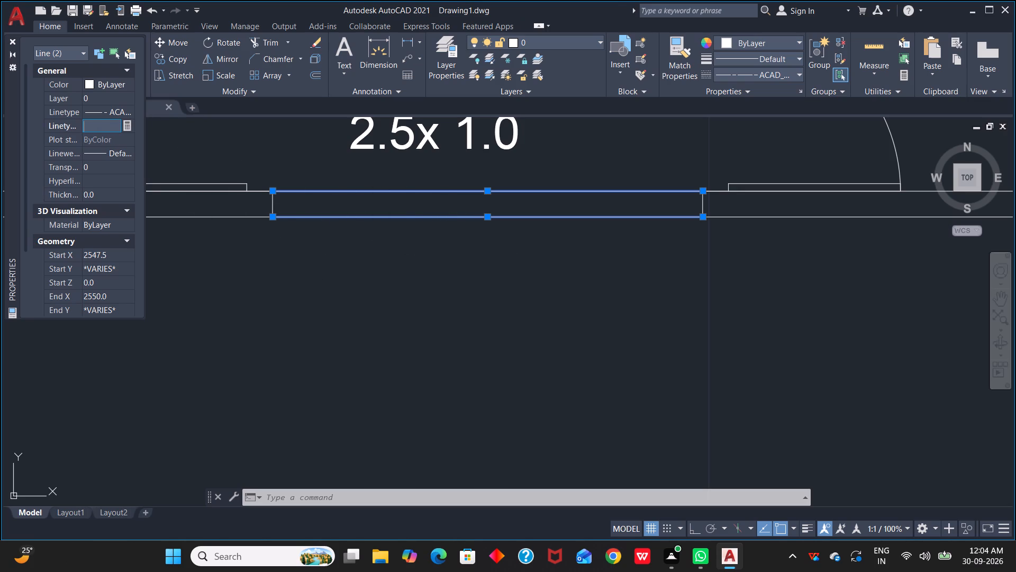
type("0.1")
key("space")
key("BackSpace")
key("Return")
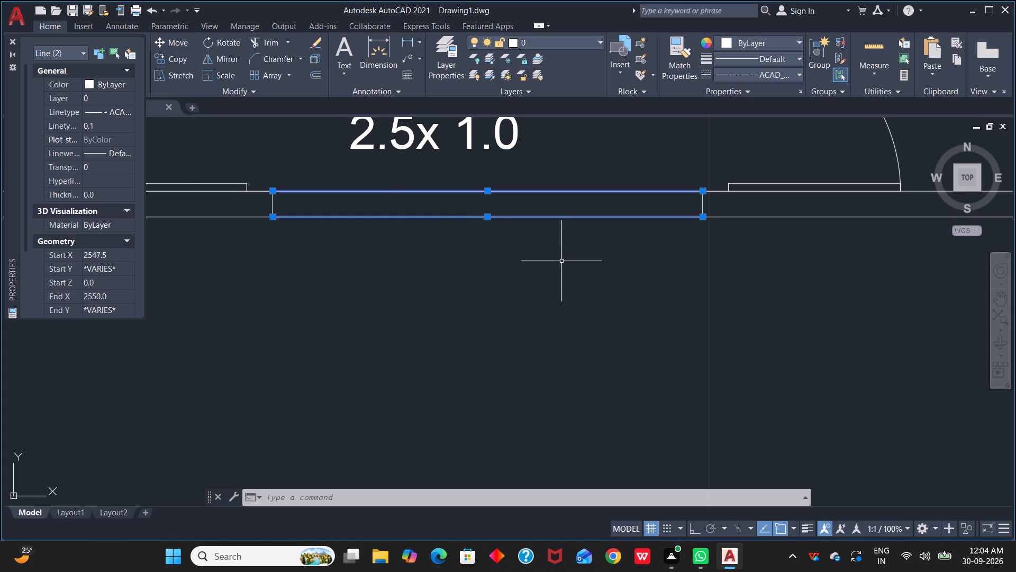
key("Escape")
Reselect the two horizontal lines across the CORRIDOR-1 opening and set their linetype scale to 0.5.
scroll(472, 245, "down", 4)
scroll(479, 243, "up", 4)
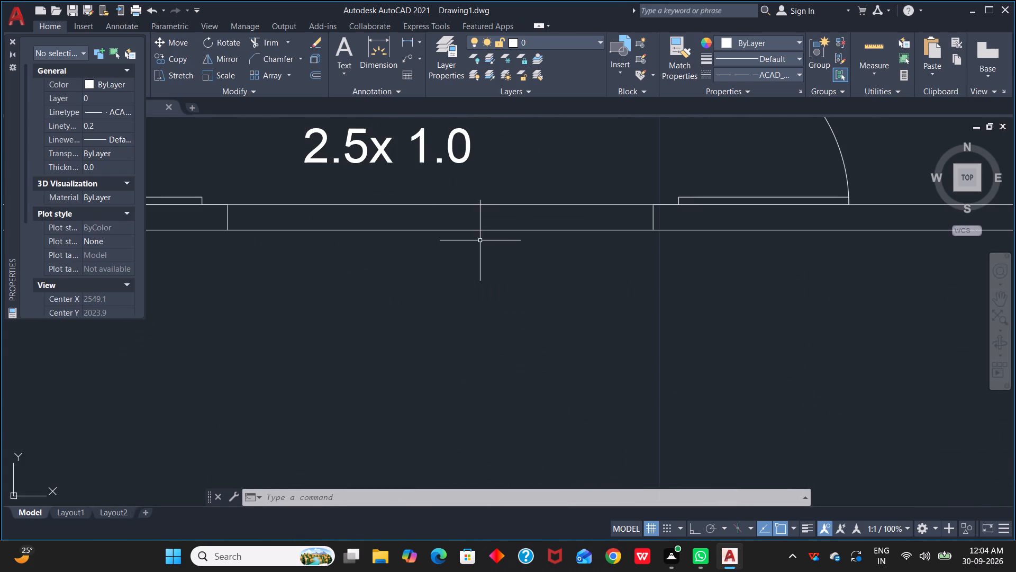
left_click_drag(473, 192, 488, 267)
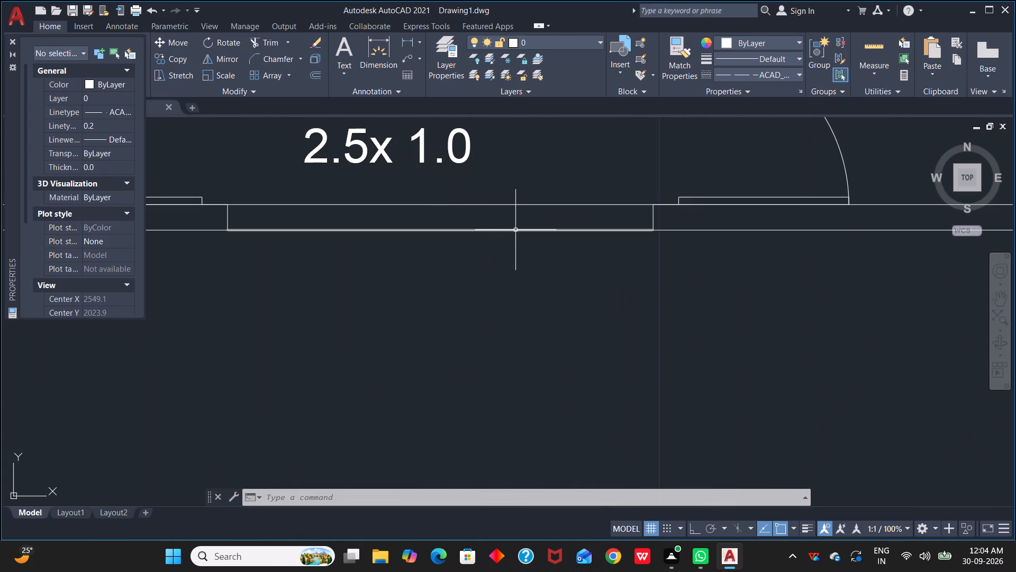
left_click(515, 230)
left_click(525, 205)
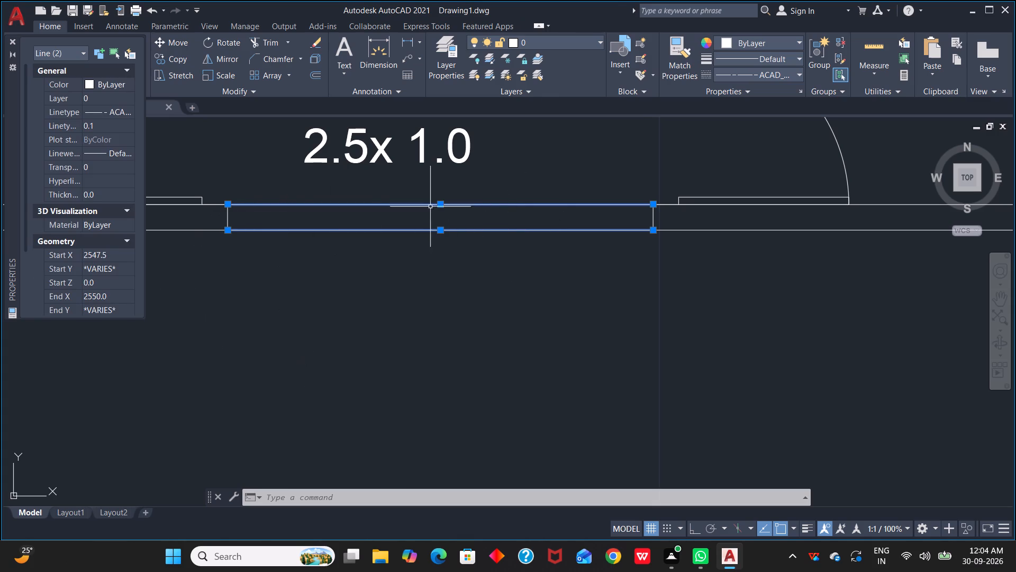
left_click(97, 192)
left_click_drag(100, 194, 78, 194)
left_click(108, 189)
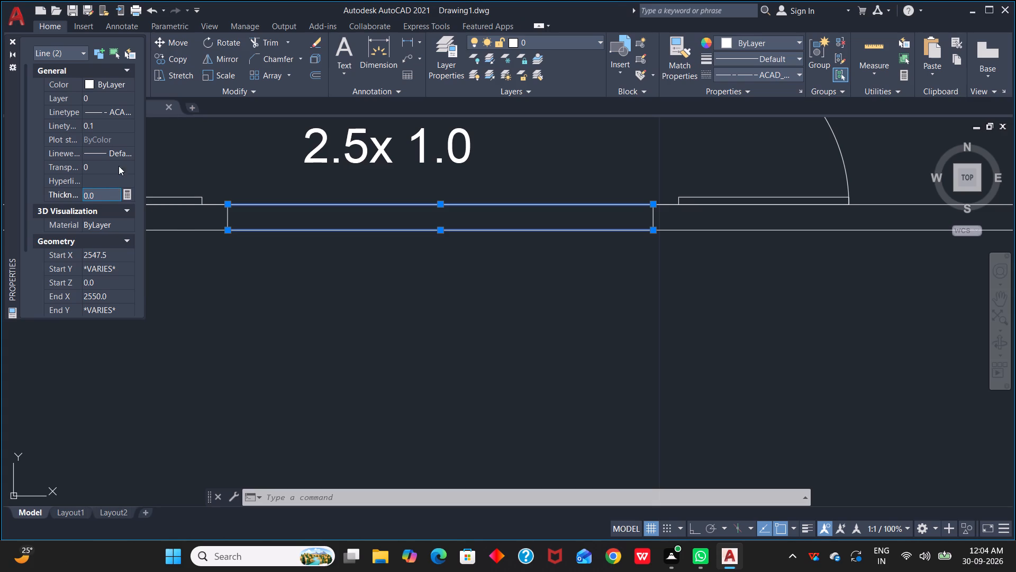
left_click(103, 120)
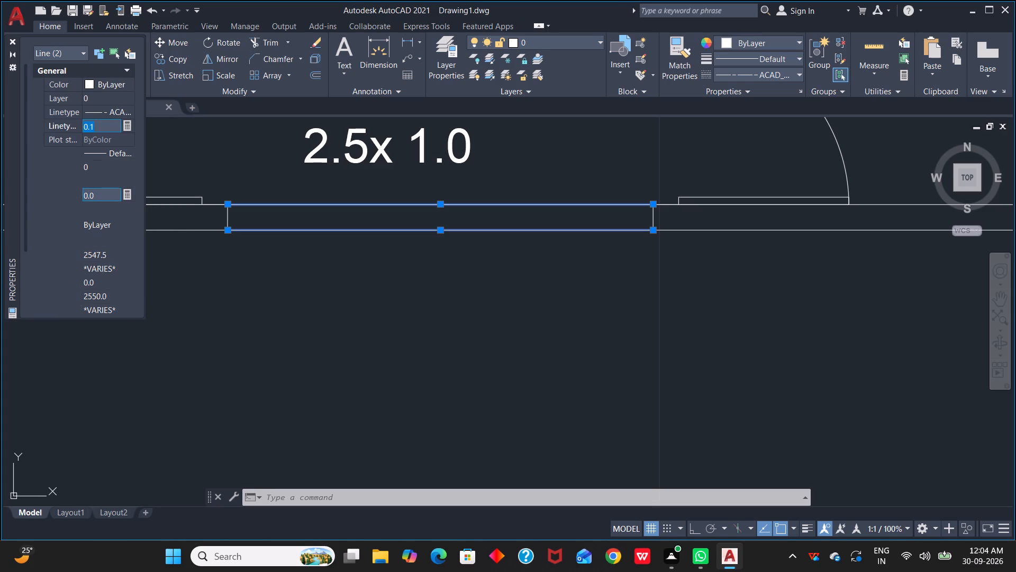
key("BackSpace")
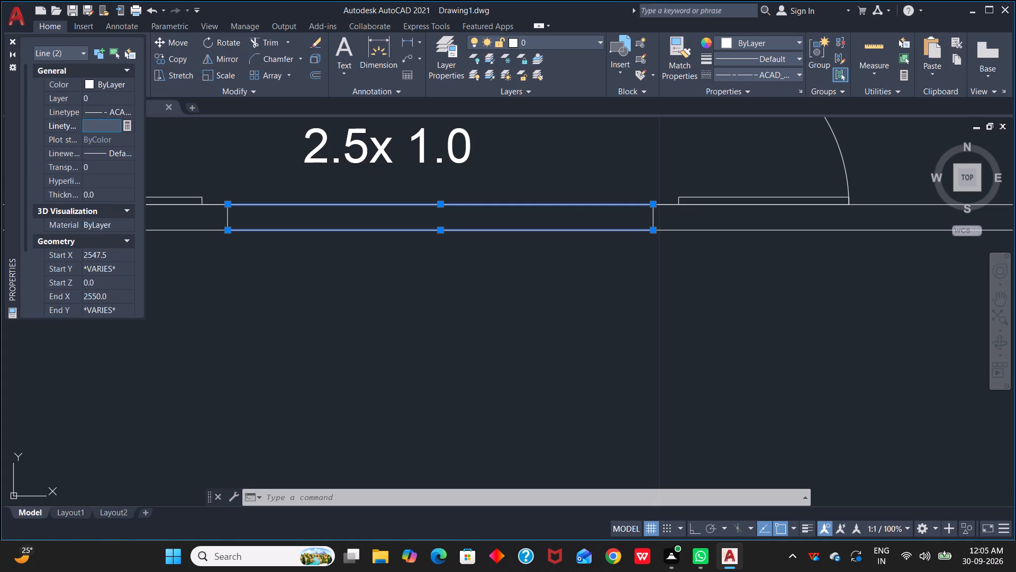
type("0.5")
key("Return")
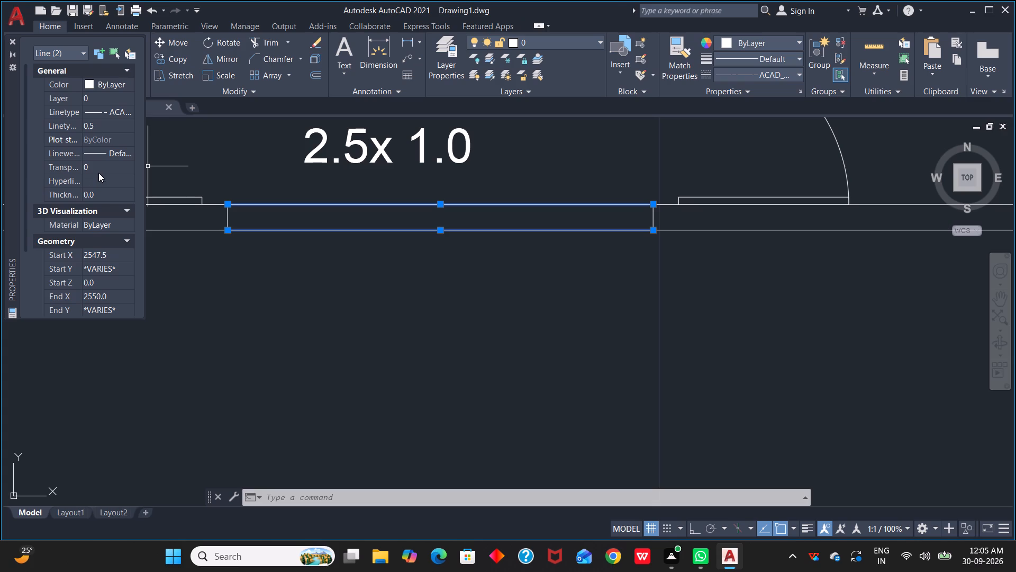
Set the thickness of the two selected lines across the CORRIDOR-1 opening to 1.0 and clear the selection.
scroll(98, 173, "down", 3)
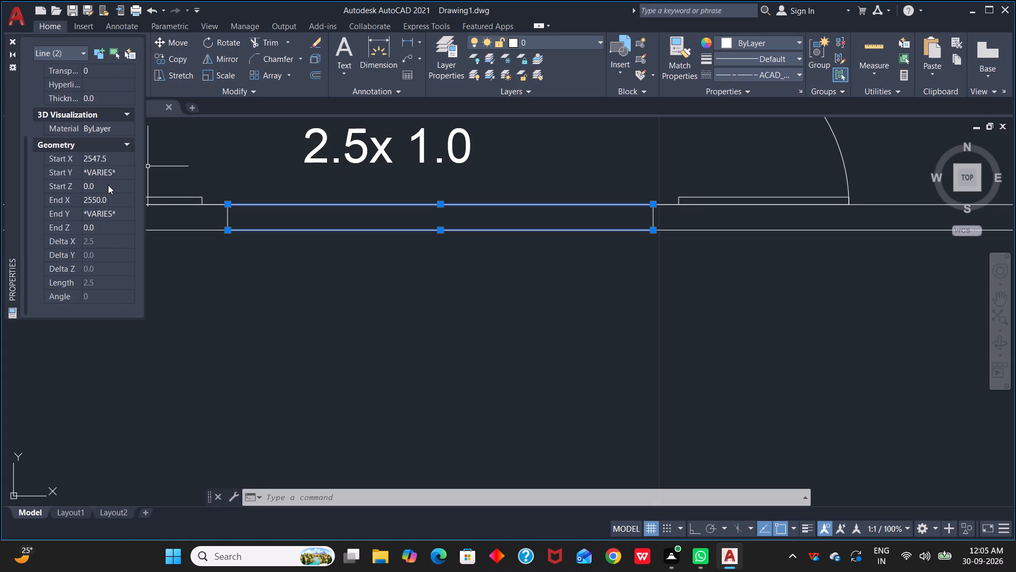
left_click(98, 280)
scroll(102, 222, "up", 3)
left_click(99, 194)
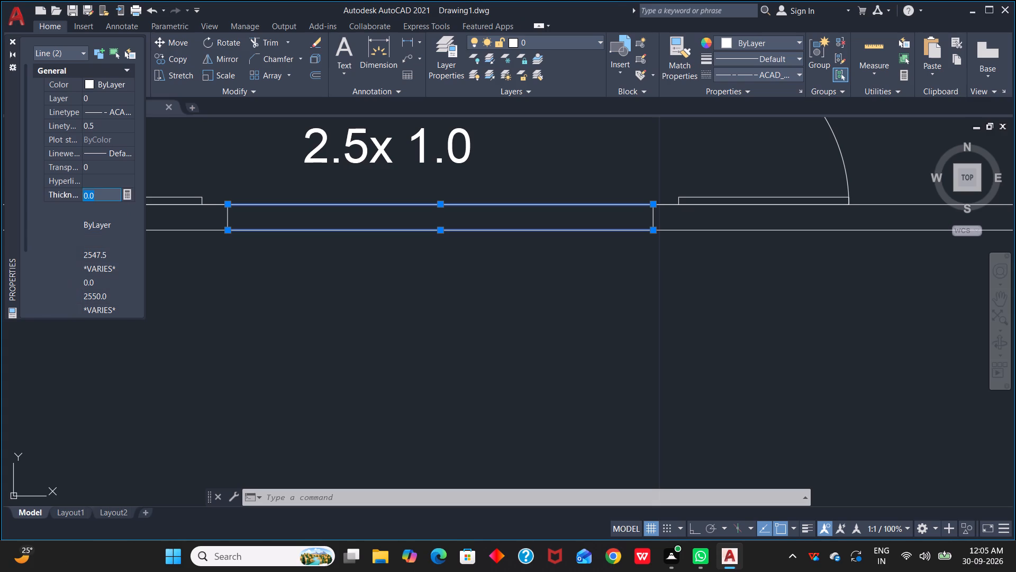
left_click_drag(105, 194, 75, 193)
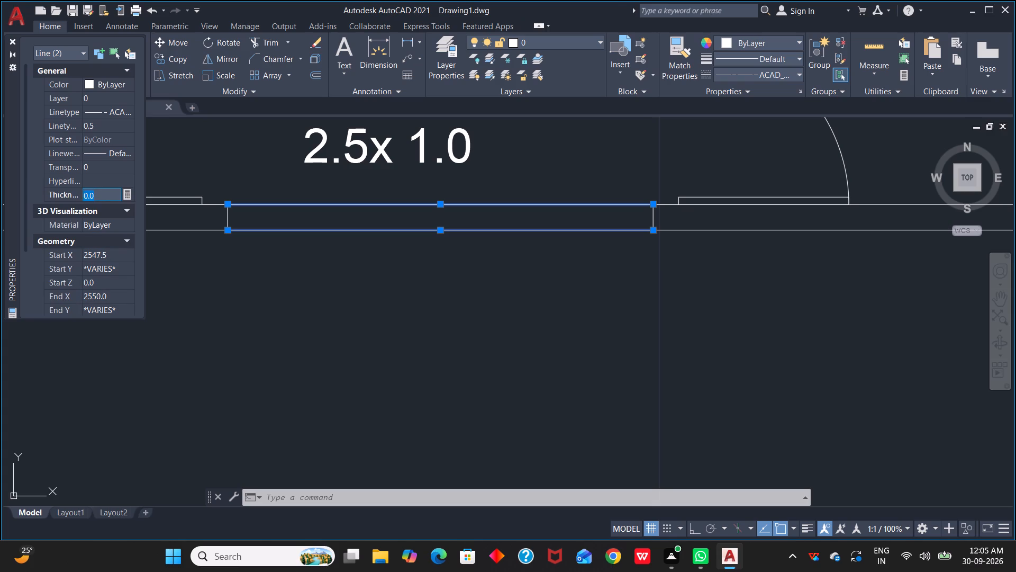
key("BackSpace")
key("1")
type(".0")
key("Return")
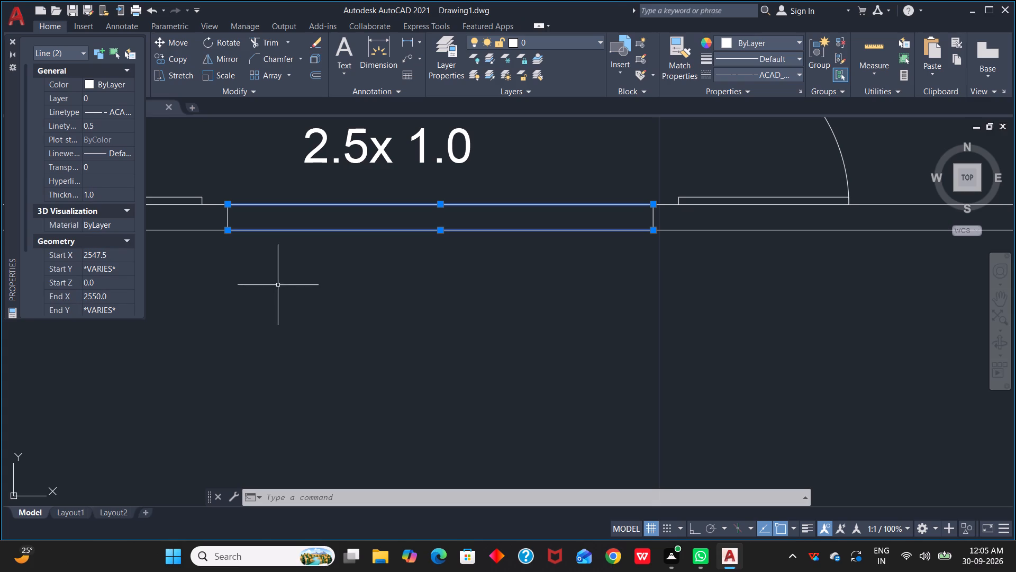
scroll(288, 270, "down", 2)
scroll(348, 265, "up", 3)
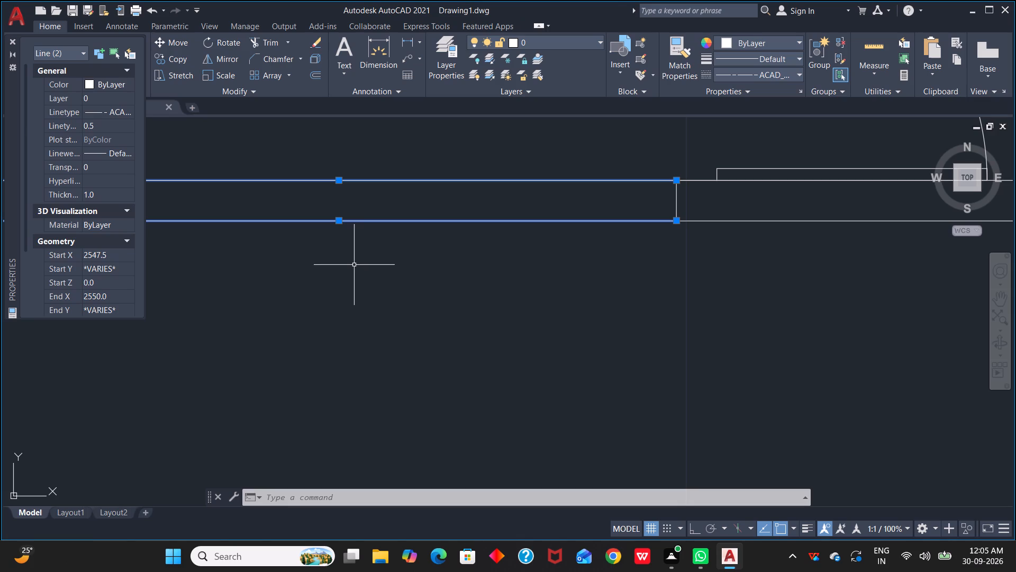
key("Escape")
Delete both horizontal lines across the CORRIDOR-1 opening and close the object properties display.
left_click(389, 221)
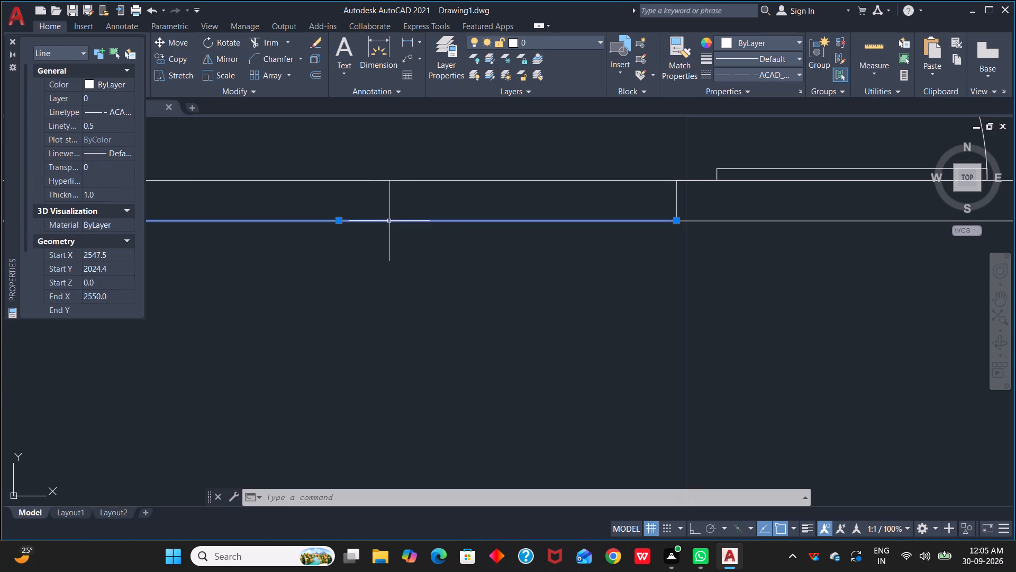
left_click(433, 180)
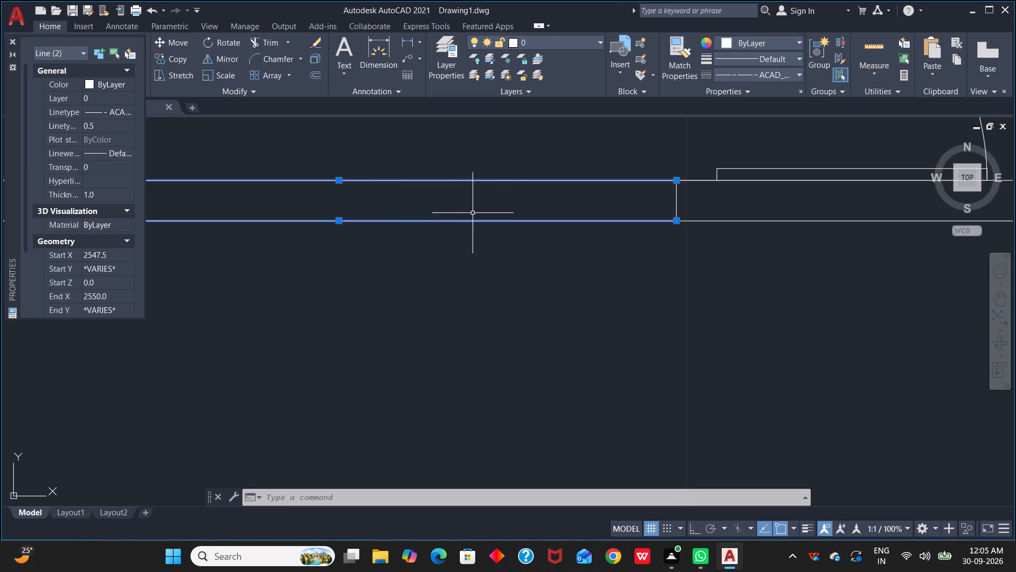
key("Delete")
scroll(406, 257, "down", 3)
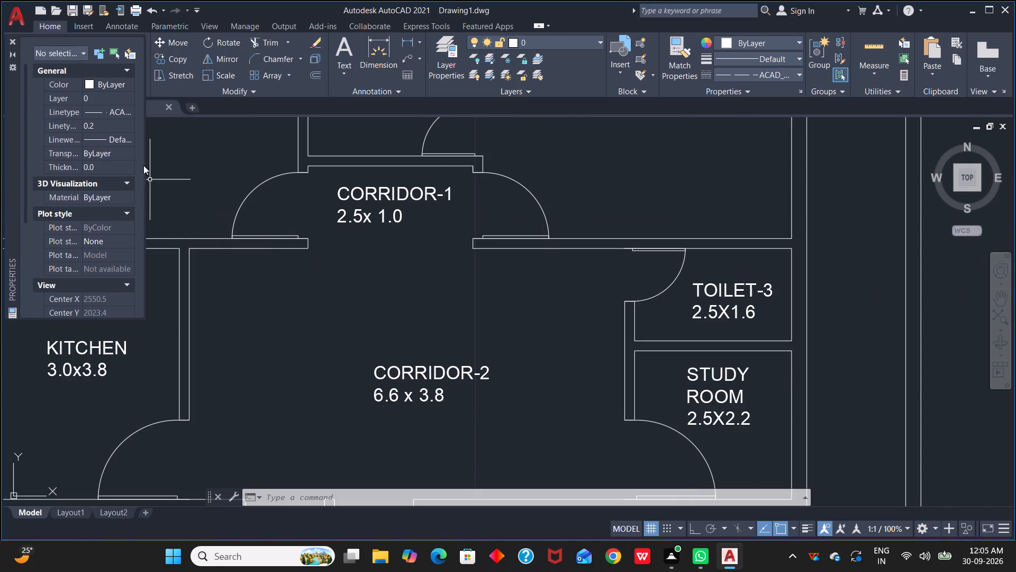
left_click(13, 39)
With nothing selected, set the current linetype for new objects to ACAD_ISO03W100.
scroll(507, 321, "down", 1)
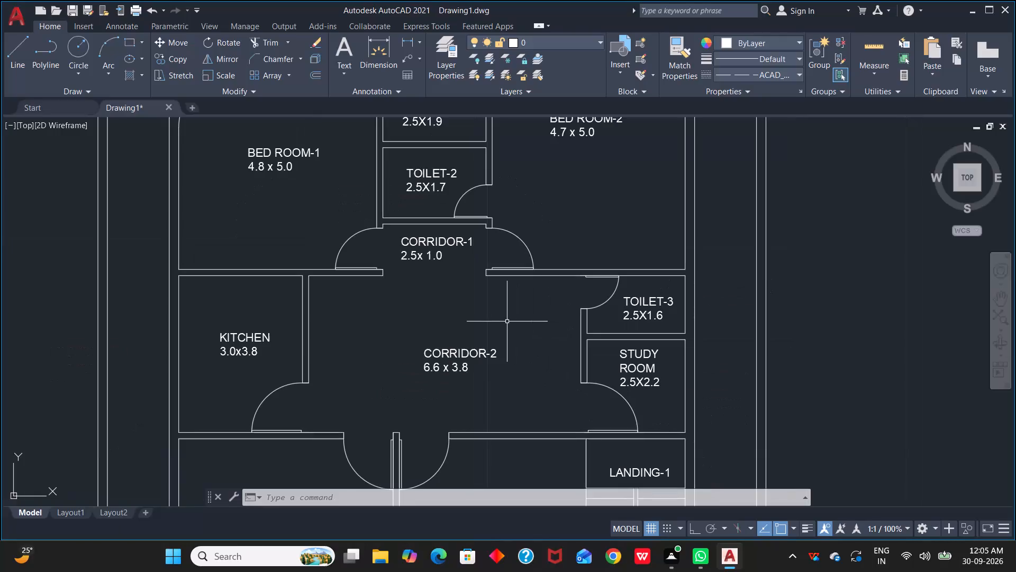
middle_click_drag(509, 324, 513, 340)
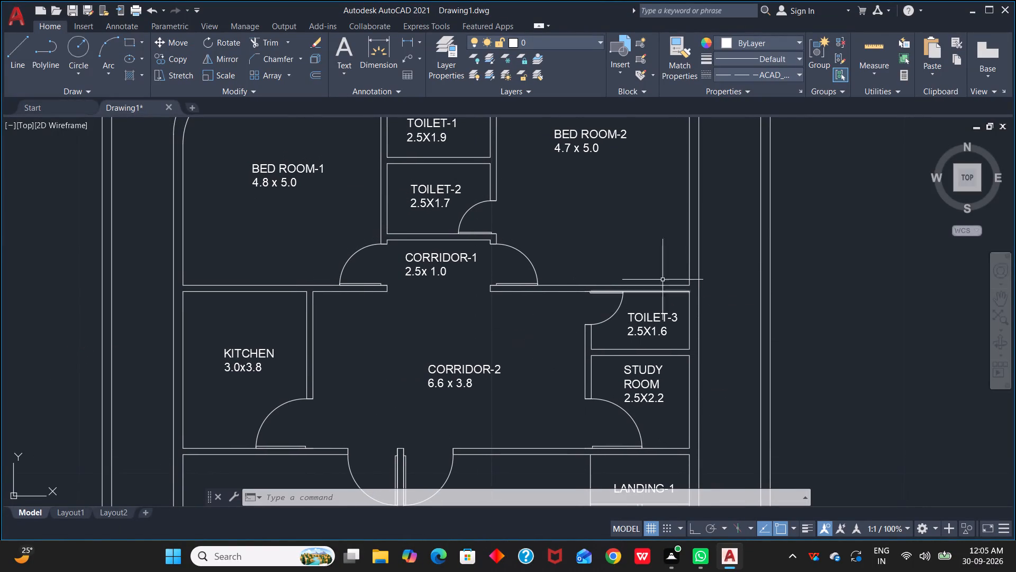
left_click(793, 42)
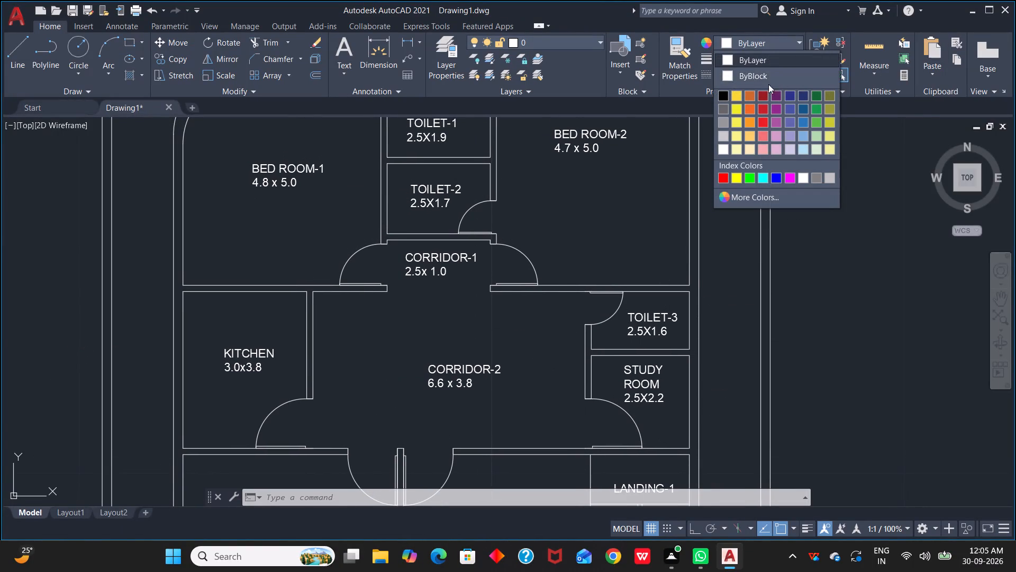
left_click(799, 43)
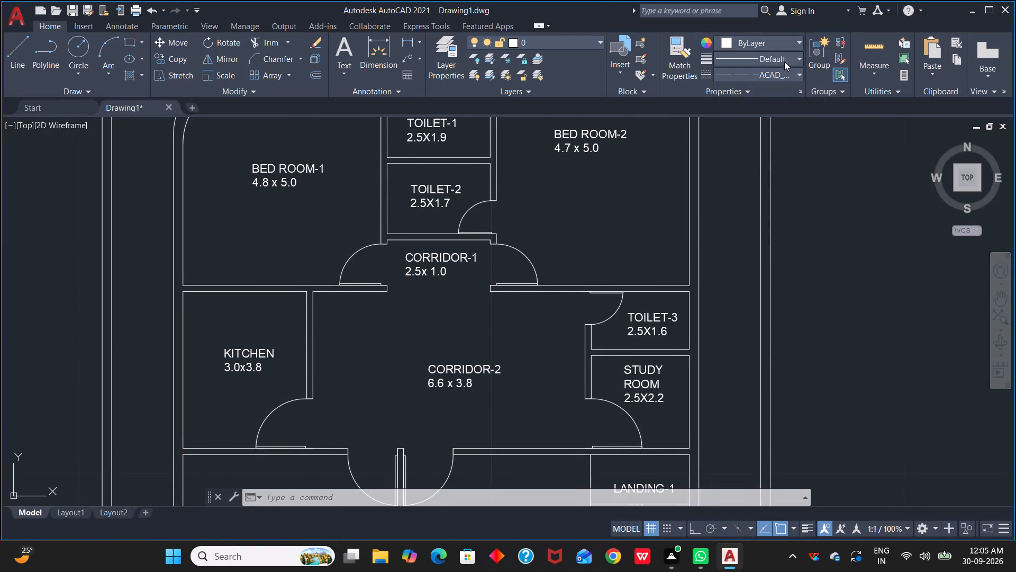
left_click(784, 76)
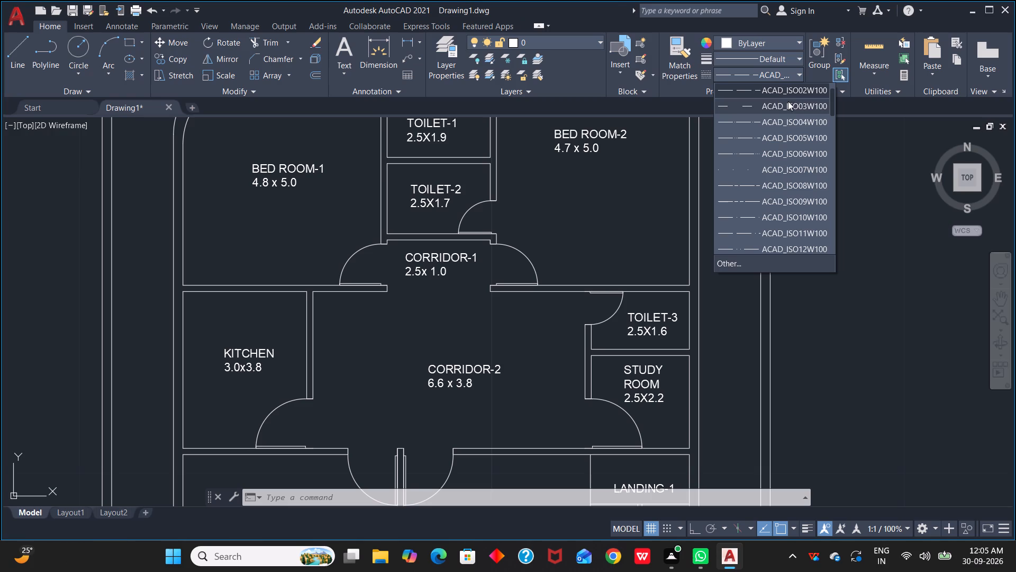
left_click(793, 105)
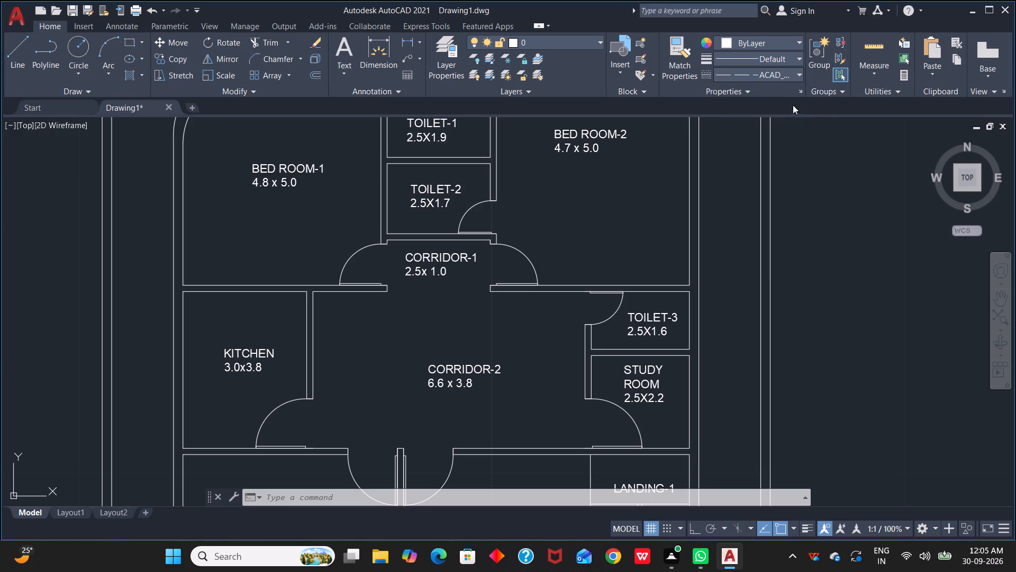
Draw a 2.5-long horizontal line across the CORRIDOR-1 opening, joining the upper corners of the two wall ends.
scroll(430, 288, "up", 3)
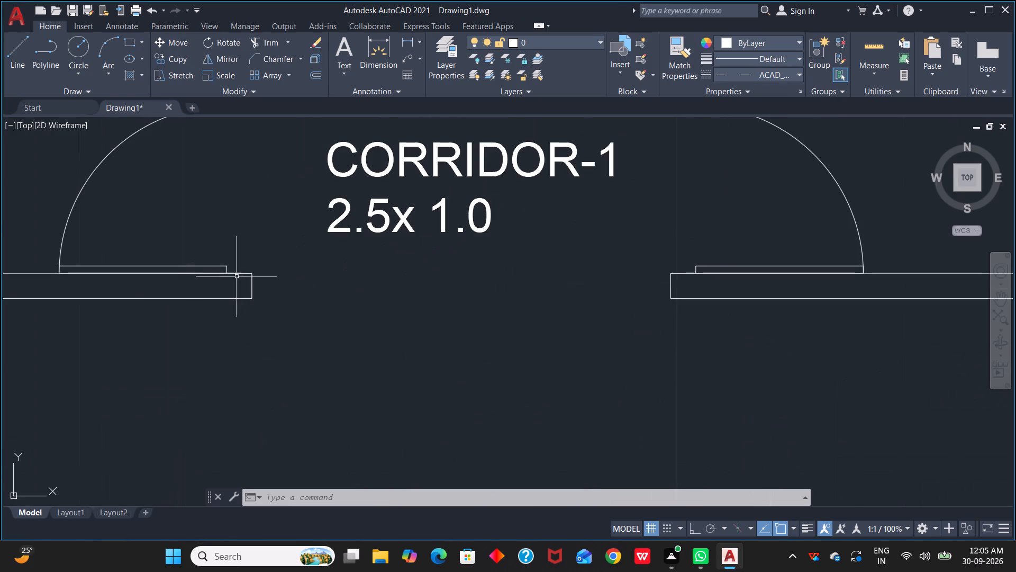
type("L")
key("space")
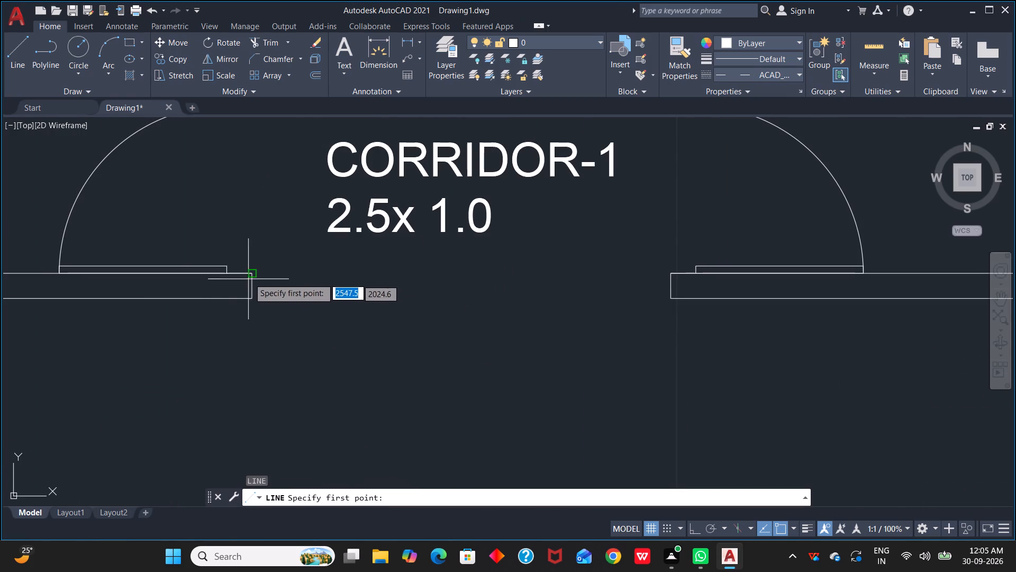
left_click(250, 276)
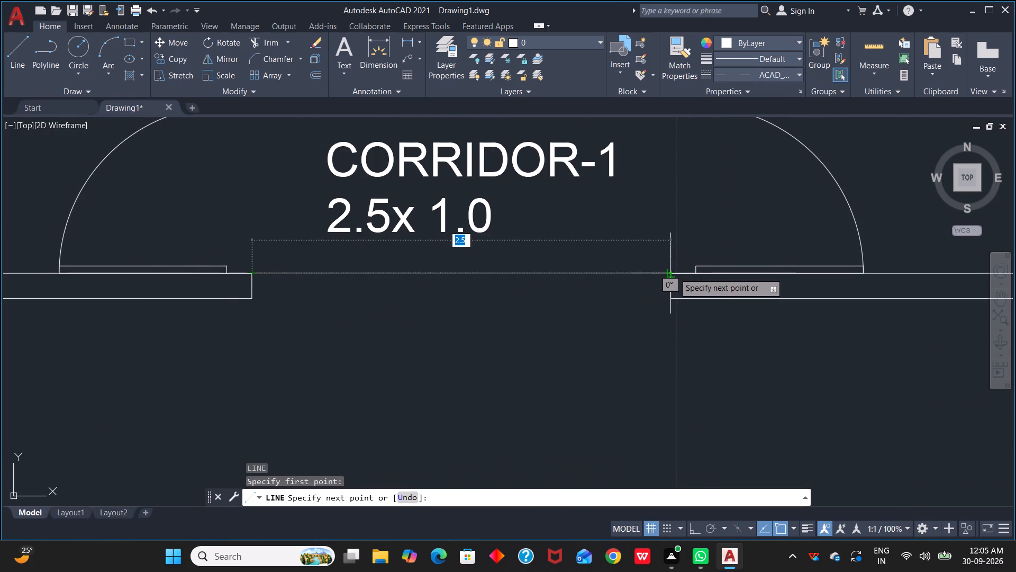
scroll(674, 273, "up", 3)
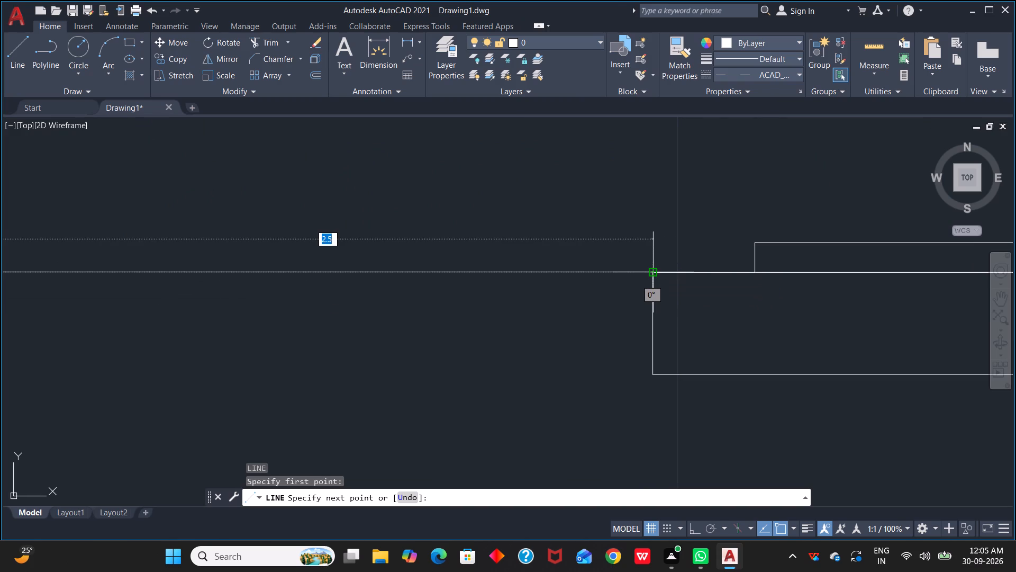
left_click(654, 275)
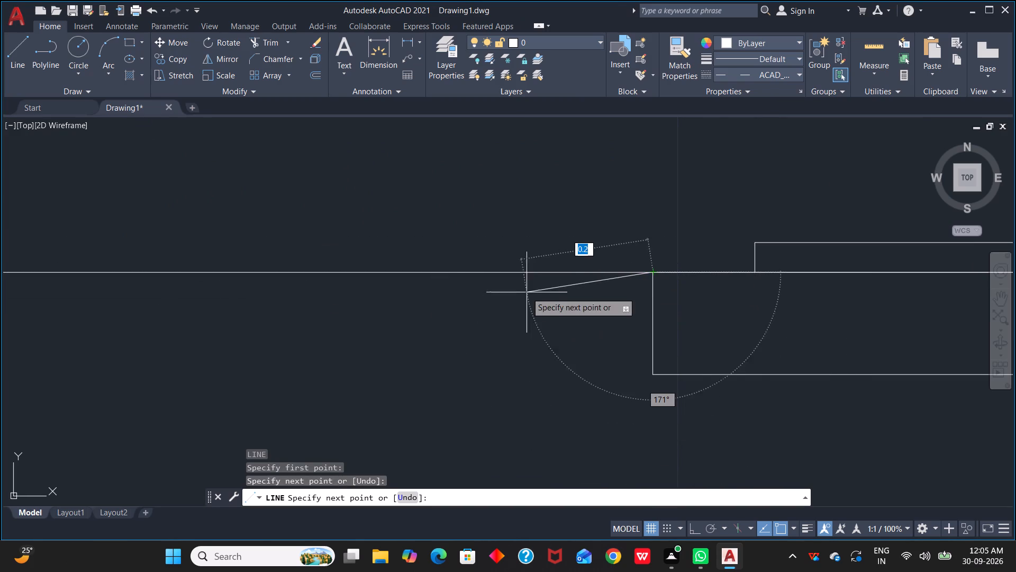
key("Escape")
scroll(379, 293, "up", 5)
scroll(387, 279, "down", 1)
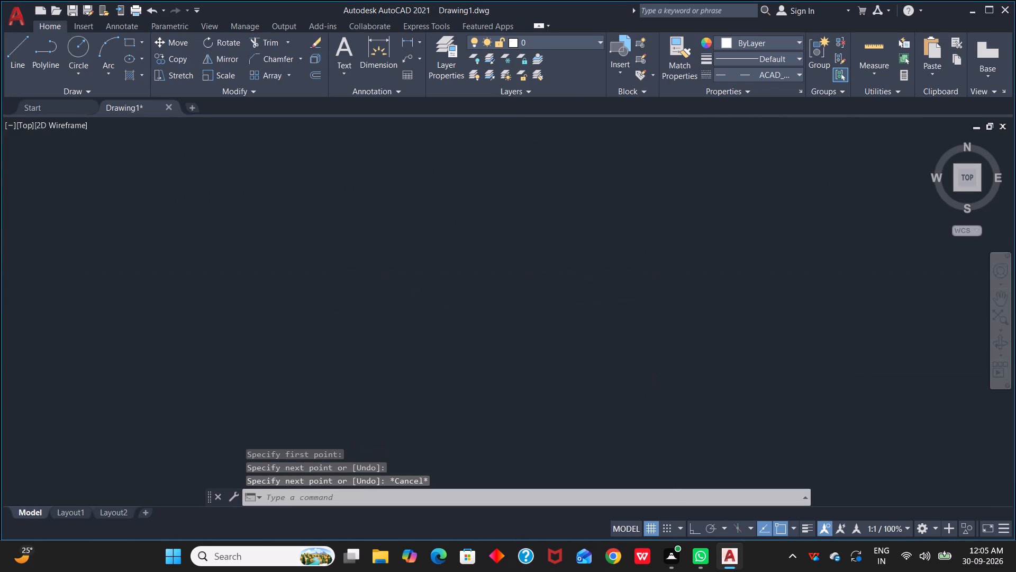
scroll(387, 279, "down", 5)
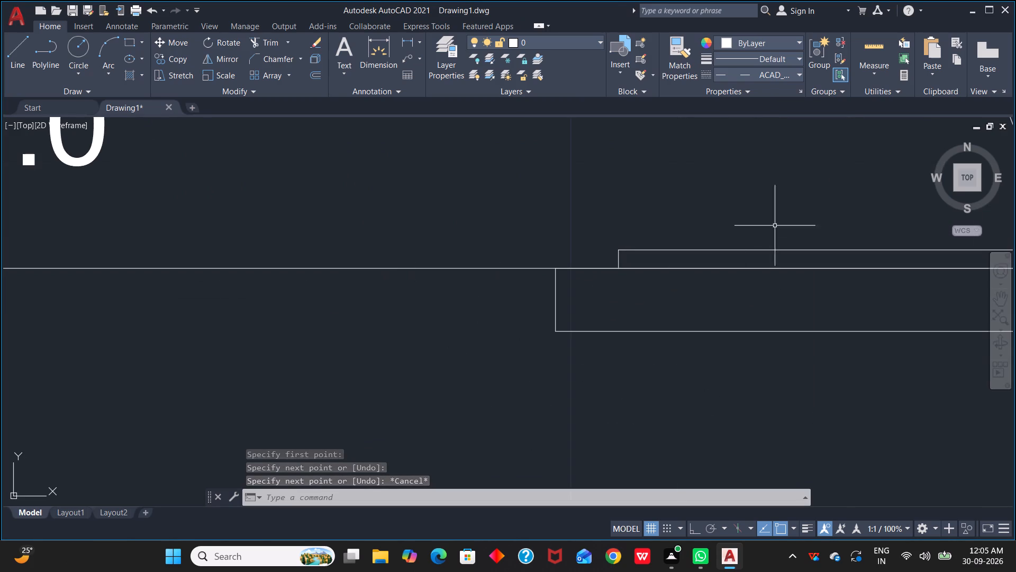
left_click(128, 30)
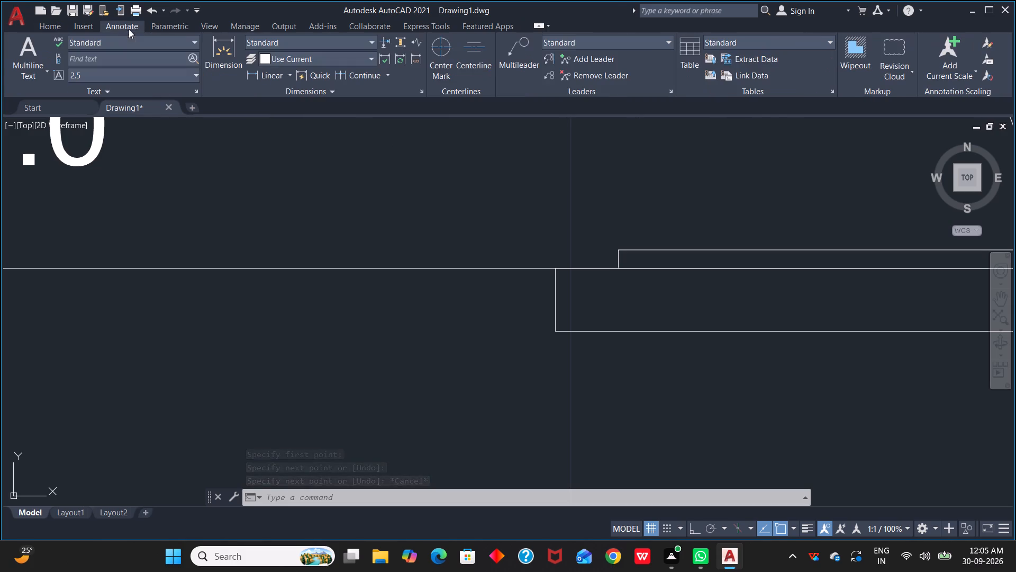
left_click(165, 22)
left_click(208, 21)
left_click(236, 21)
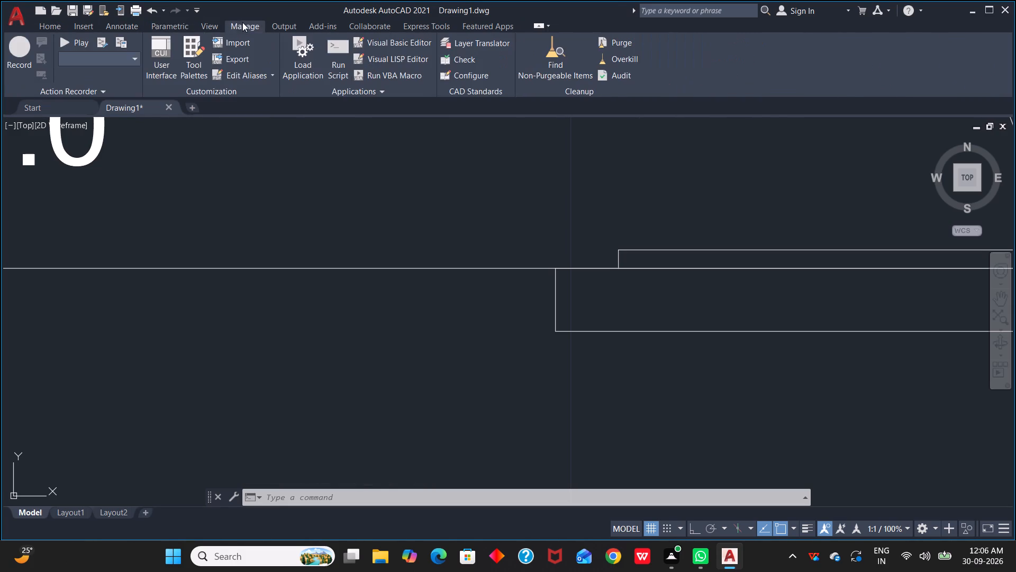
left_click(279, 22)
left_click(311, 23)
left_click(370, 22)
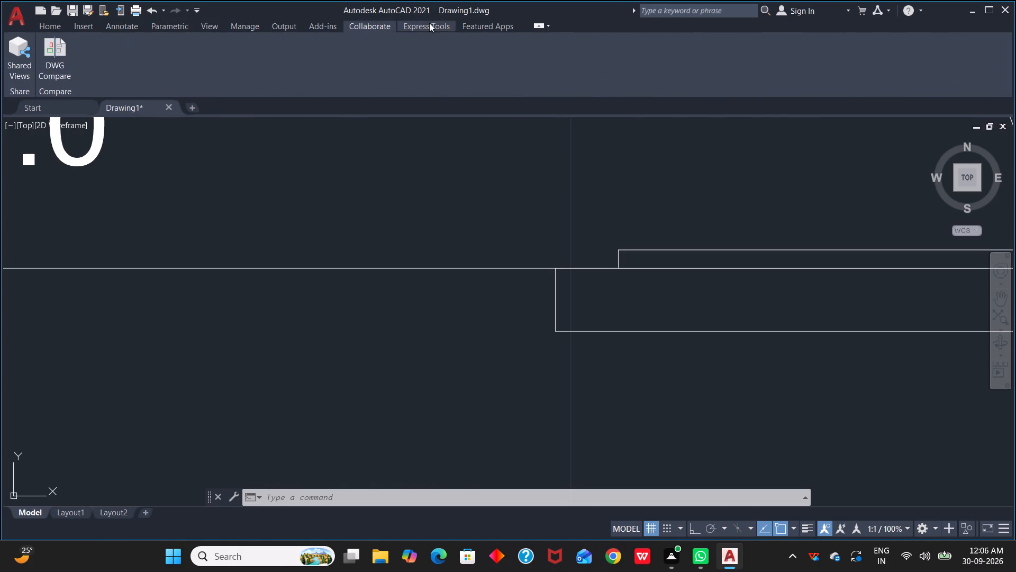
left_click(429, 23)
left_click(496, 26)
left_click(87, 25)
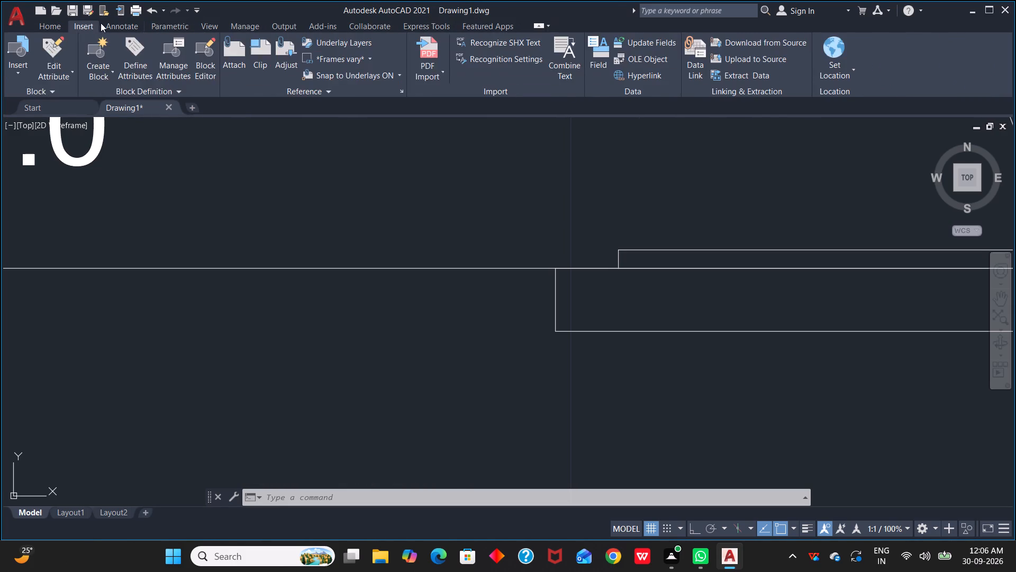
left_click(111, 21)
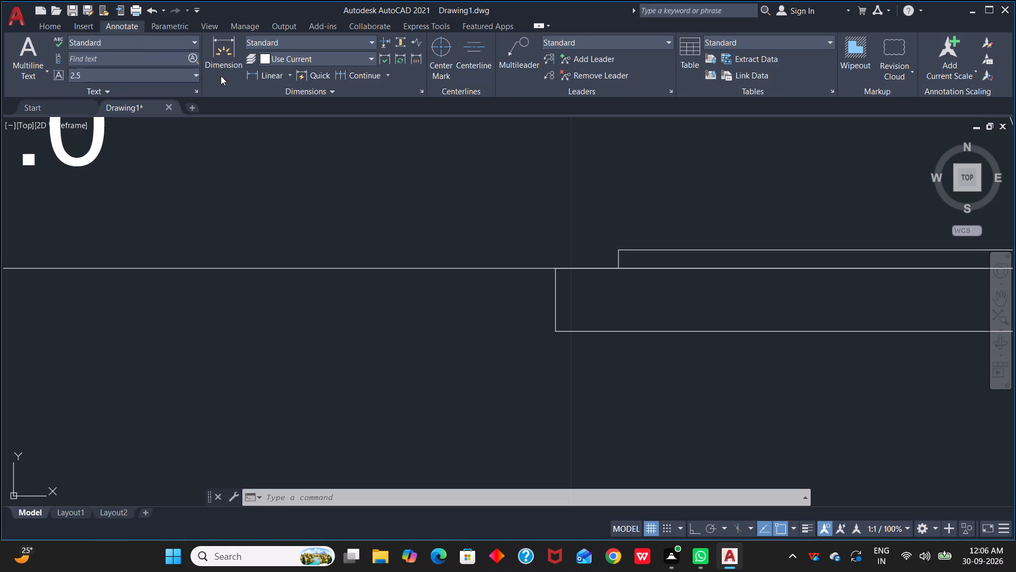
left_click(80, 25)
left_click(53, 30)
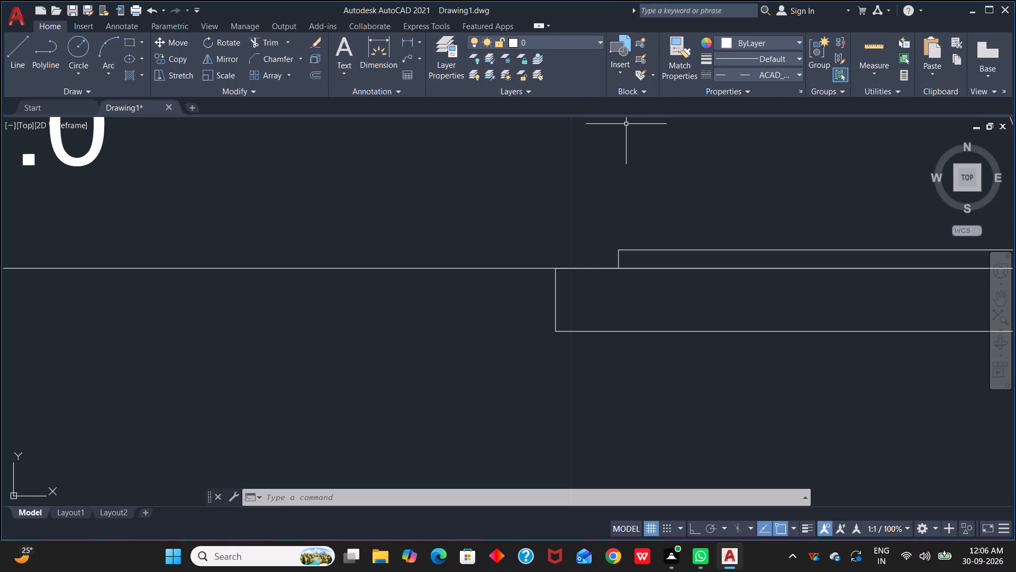
Select the new line across the CORRIDOR-1 opening and change its linetype to ACAD_ISO07W100.
left_click(799, 73)
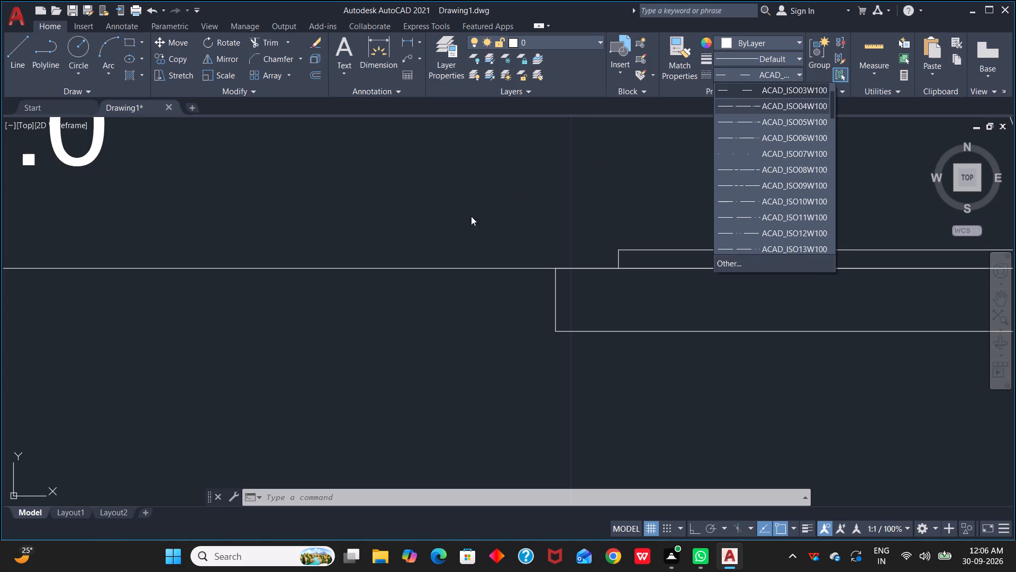
left_click(417, 264)
left_click(424, 269)
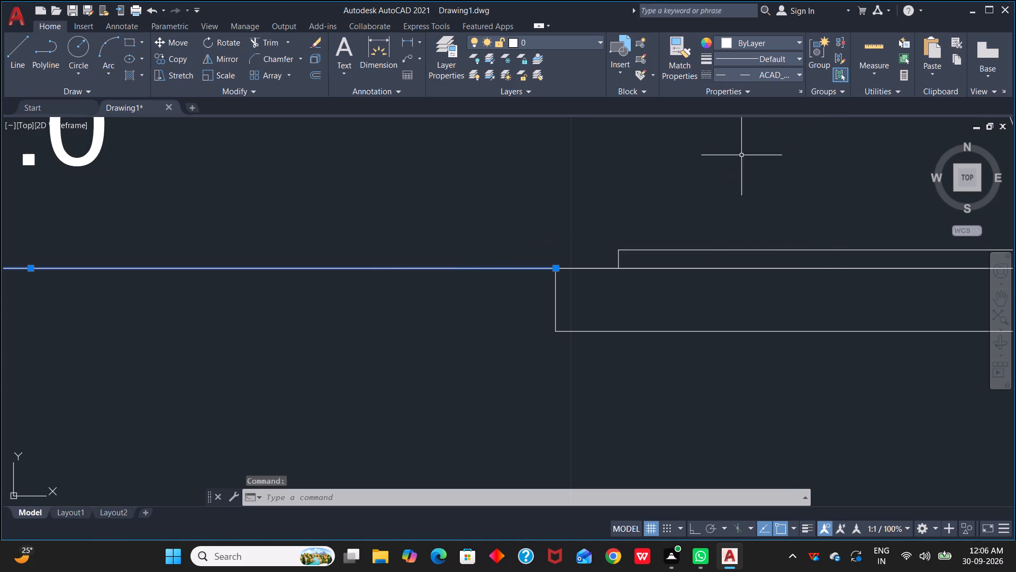
left_click(796, 72)
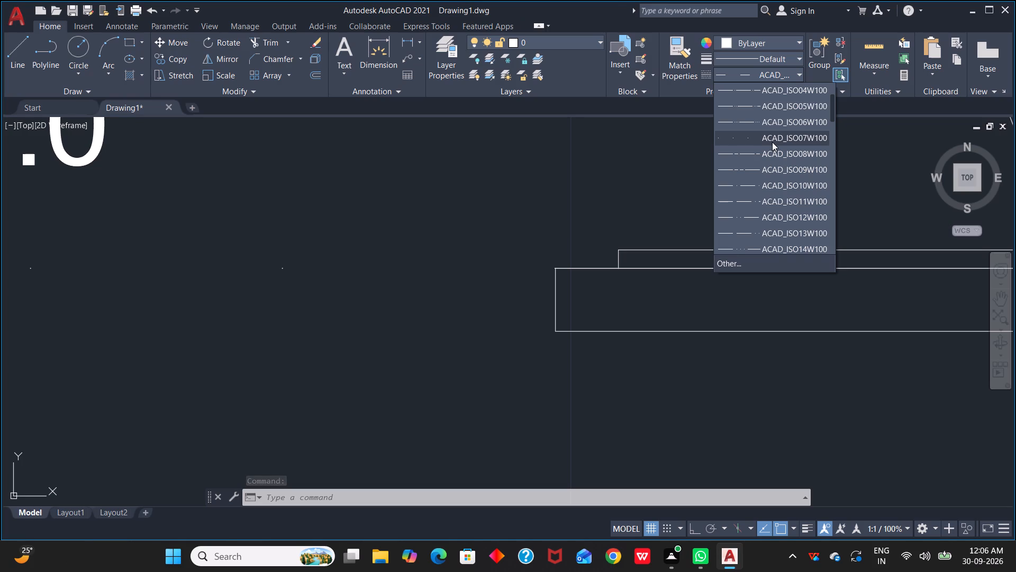
scroll(772, 142, "down", 1)
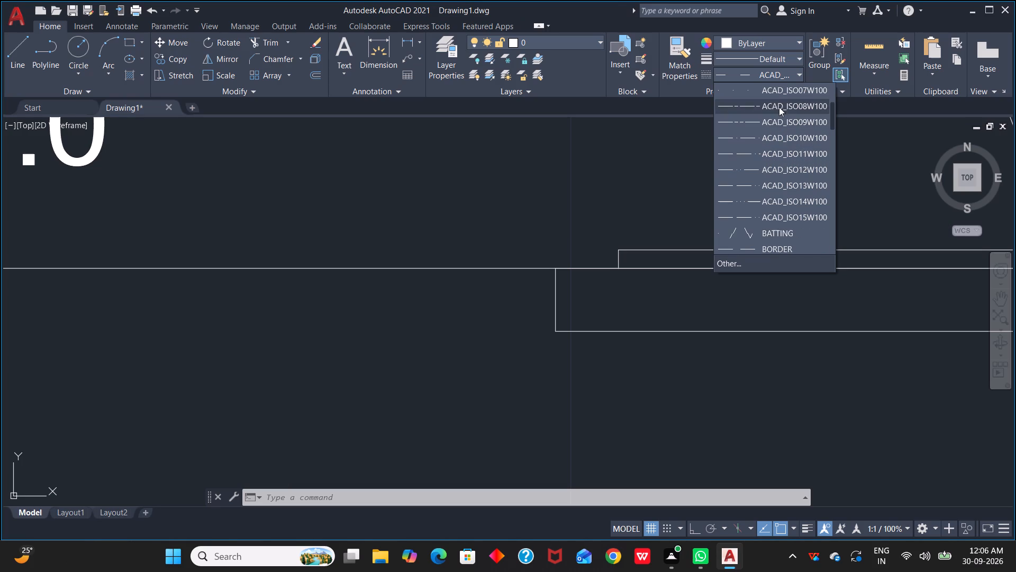
left_click(777, 89)
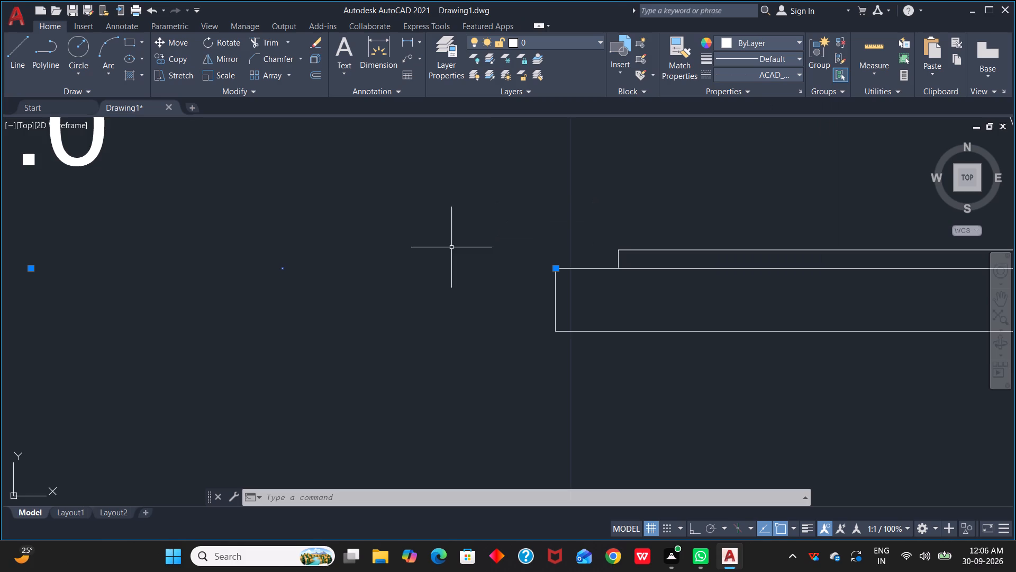
scroll(434, 251, "down", 2)
middle_click_drag(171, 271, 276, 276)
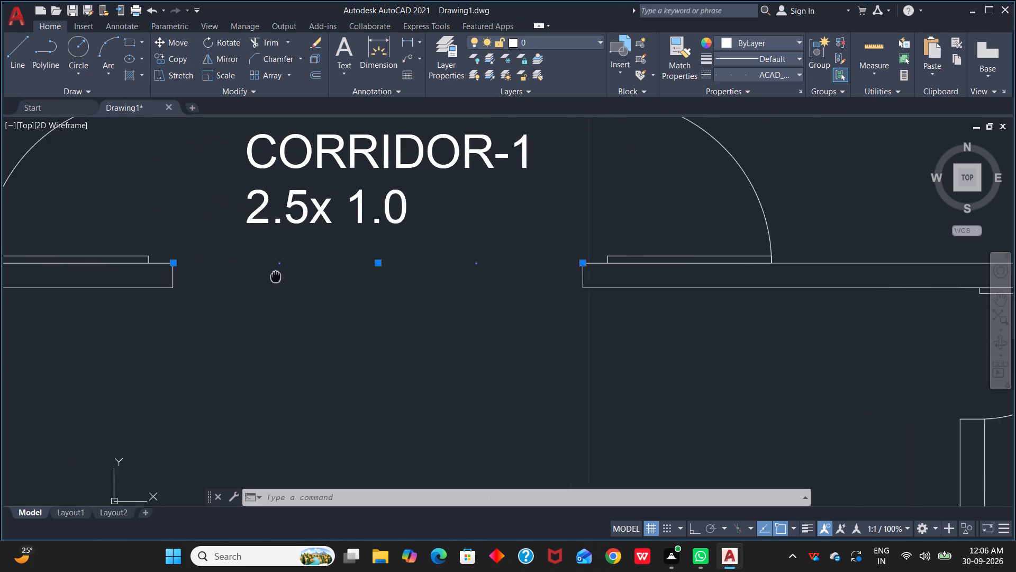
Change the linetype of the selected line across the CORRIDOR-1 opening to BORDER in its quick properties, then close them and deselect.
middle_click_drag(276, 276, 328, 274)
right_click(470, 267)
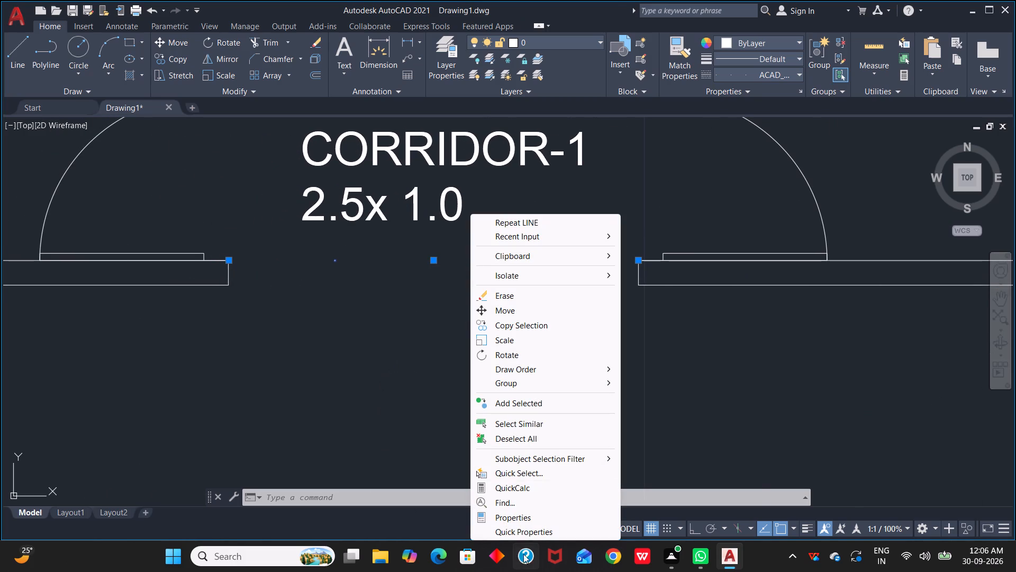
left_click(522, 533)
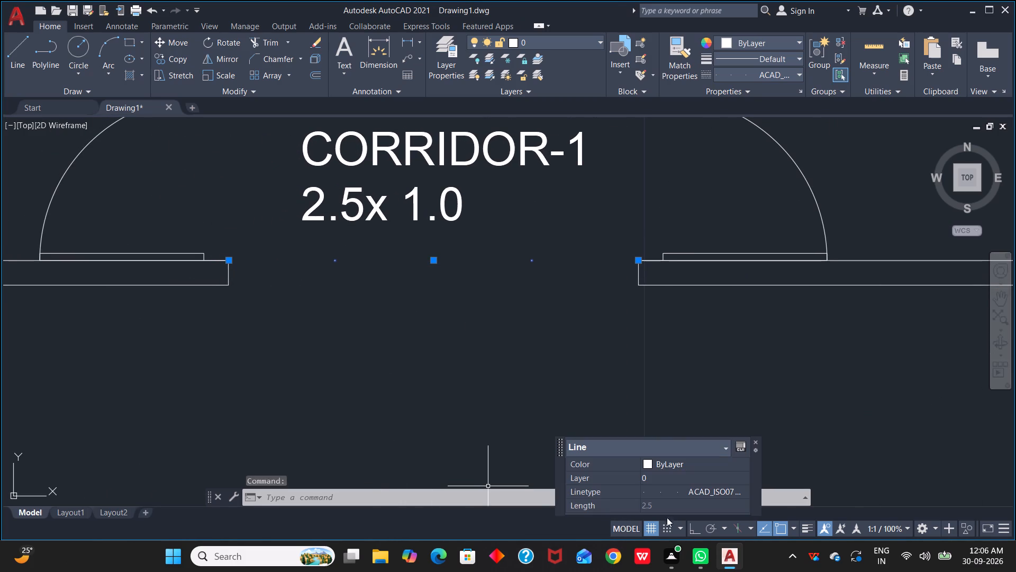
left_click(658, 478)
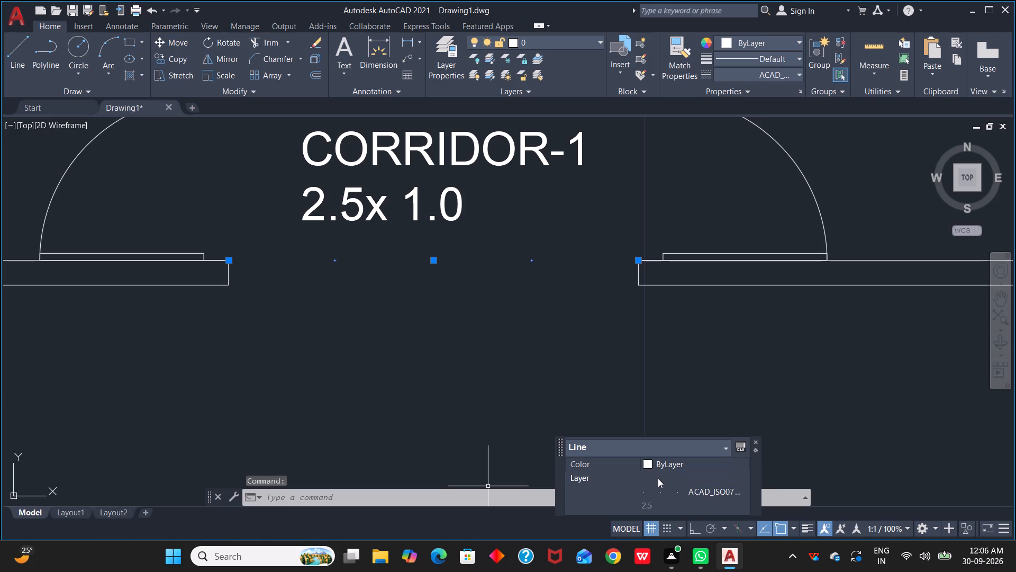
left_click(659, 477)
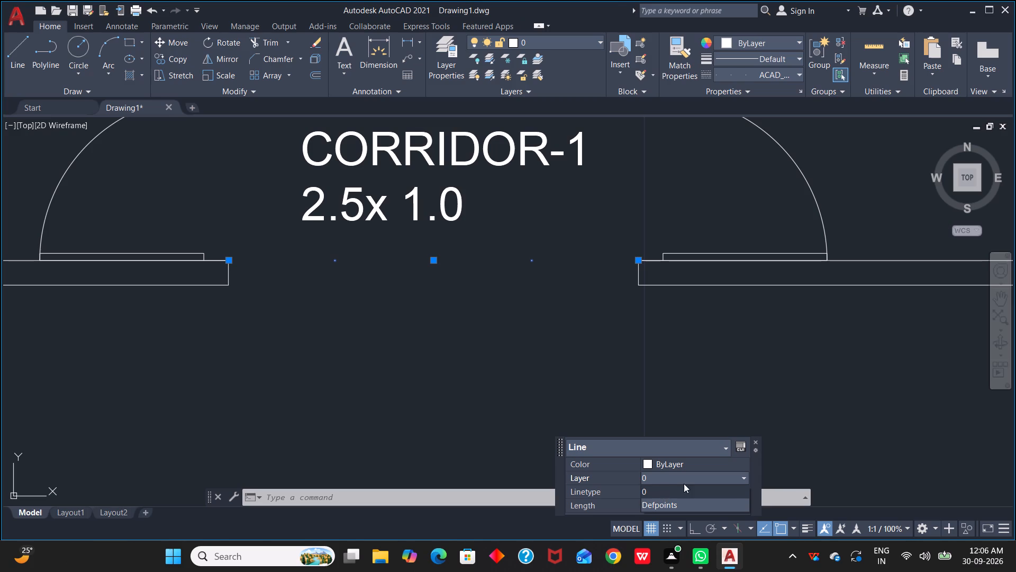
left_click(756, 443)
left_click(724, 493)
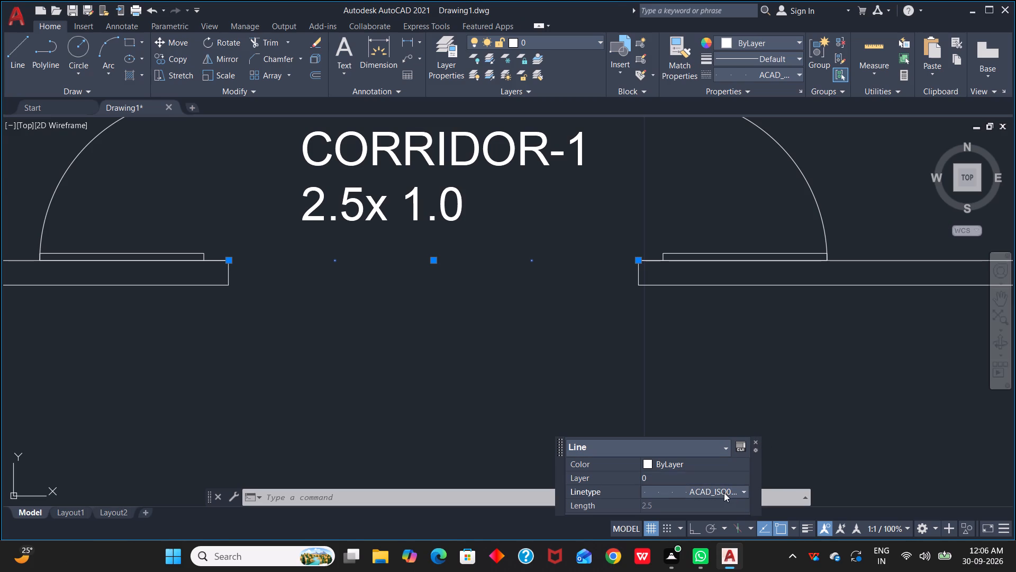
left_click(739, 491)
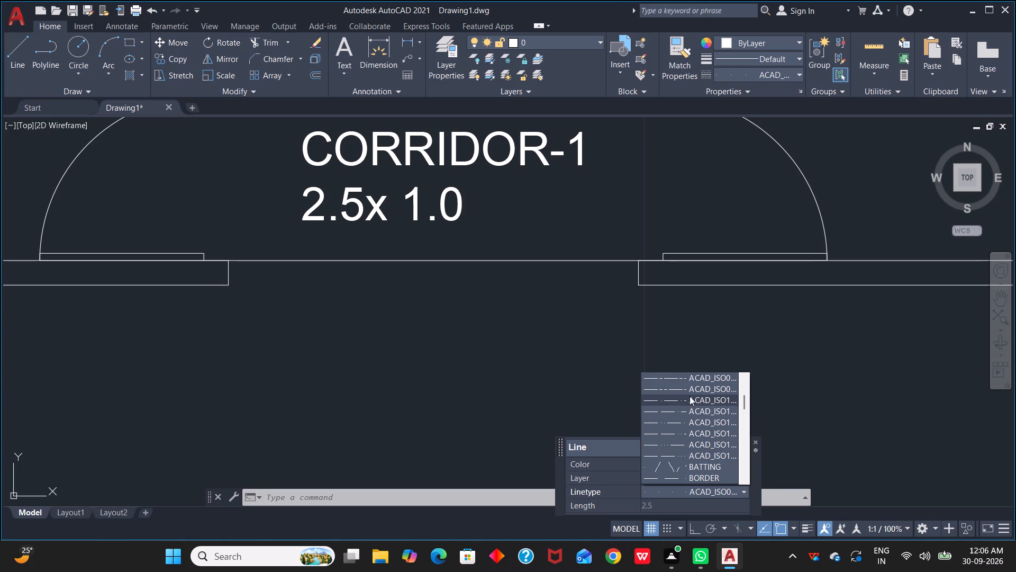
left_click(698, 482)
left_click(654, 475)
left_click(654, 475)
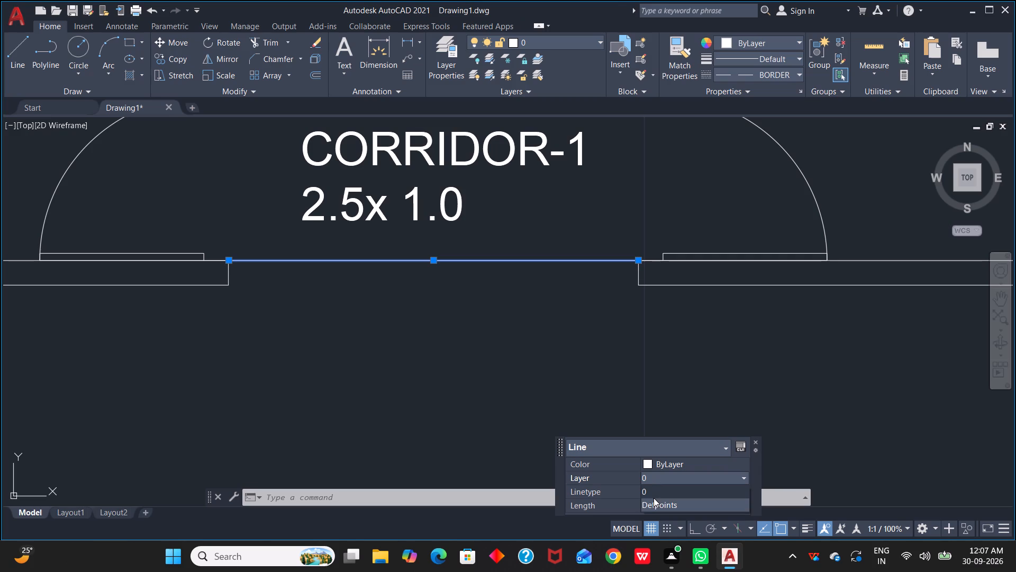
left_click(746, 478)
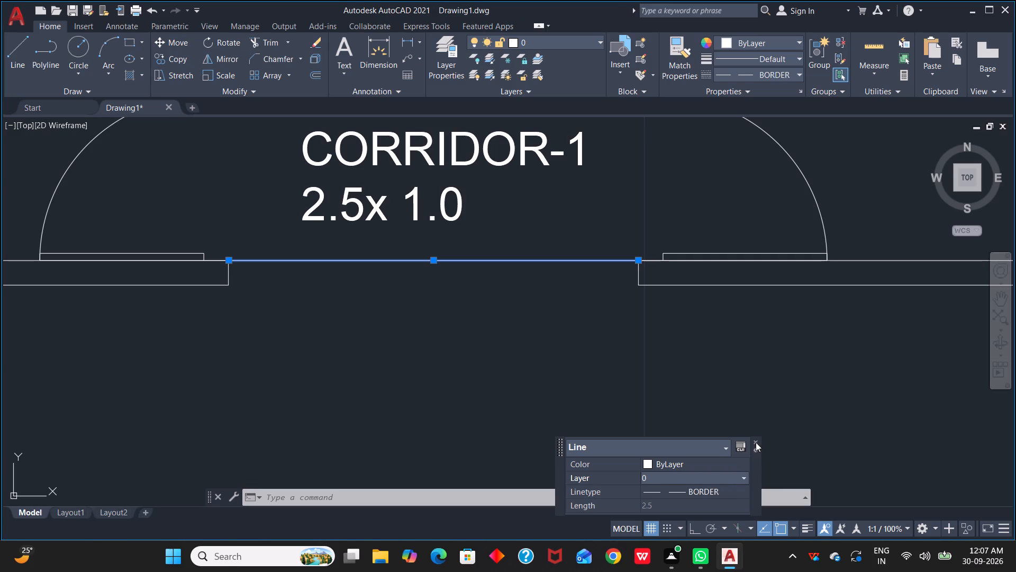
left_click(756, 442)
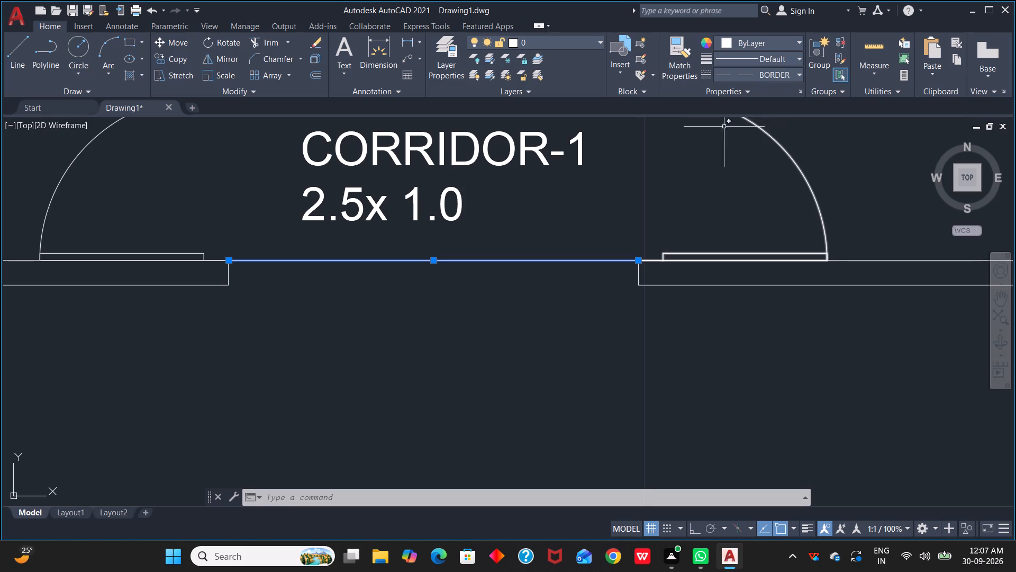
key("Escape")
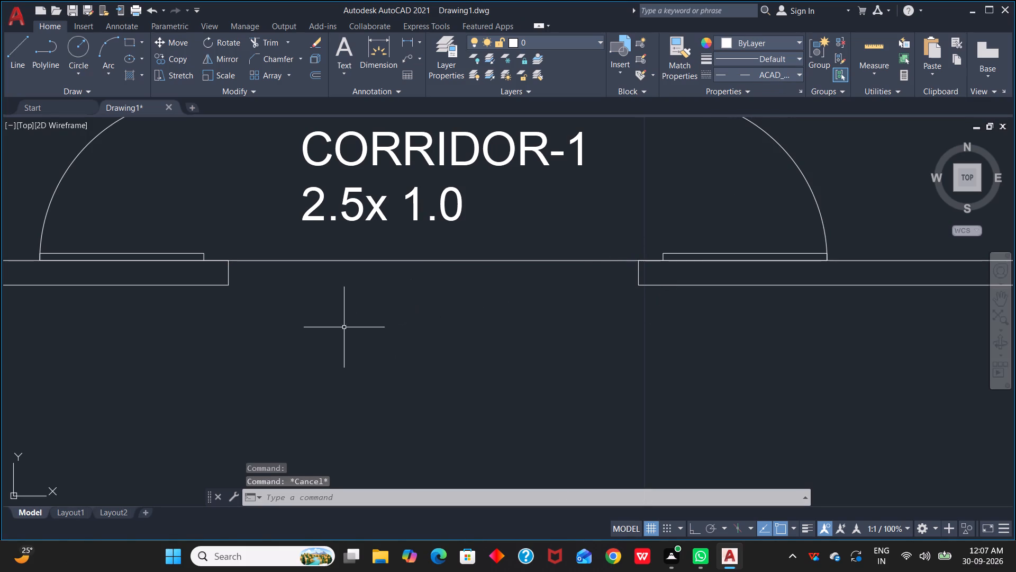
Draw a second 2.5-long horizontal line across the CORRIDOR-1 opening, joining the lower corners of the two wall ends.
scroll(346, 327, "up", 1)
type("L")
key("space")
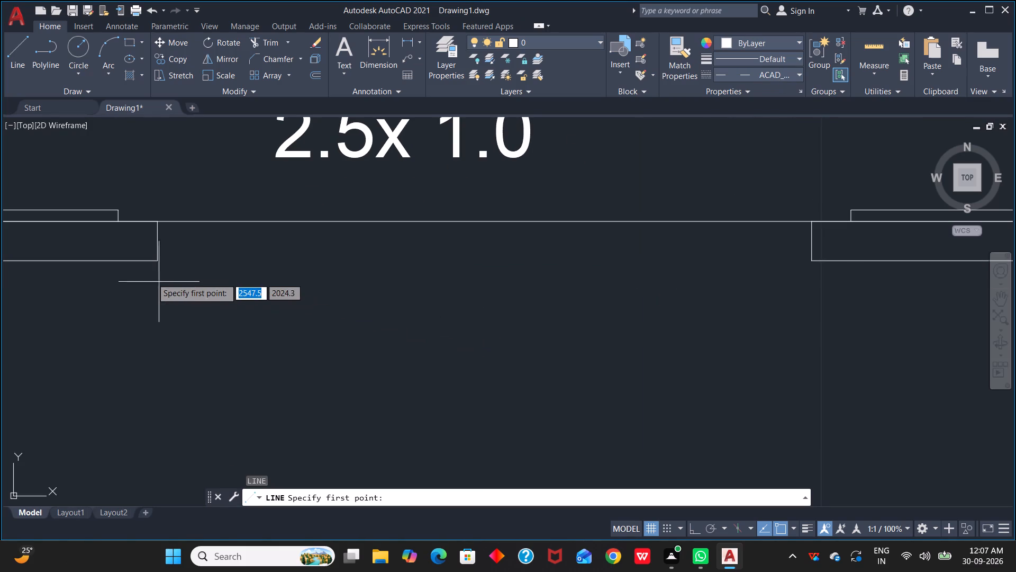
scroll(137, 262, "up", 2)
left_click(193, 261)
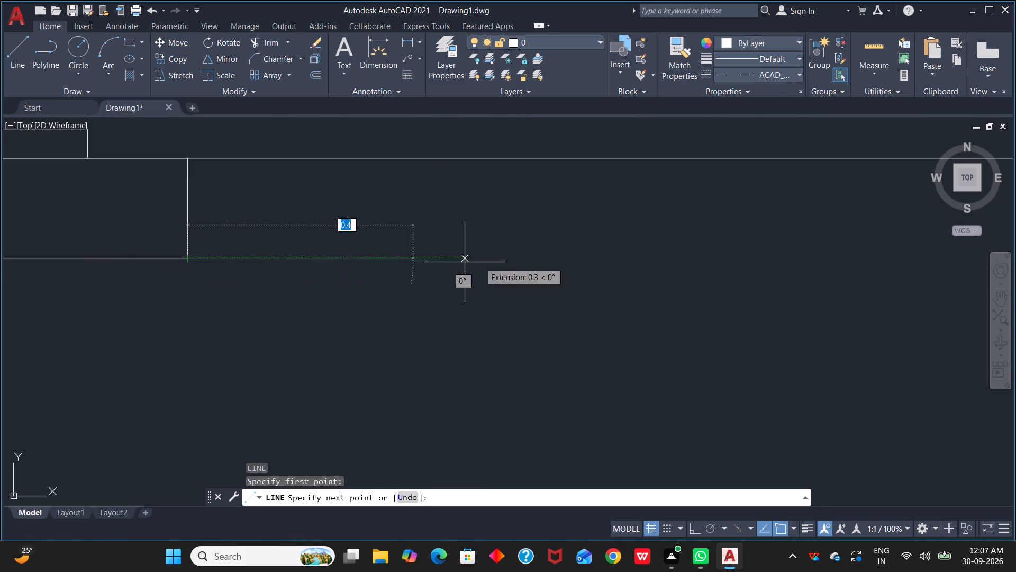
scroll(828, 254, "down", 3)
middle_click_drag(871, 283, 277, 292)
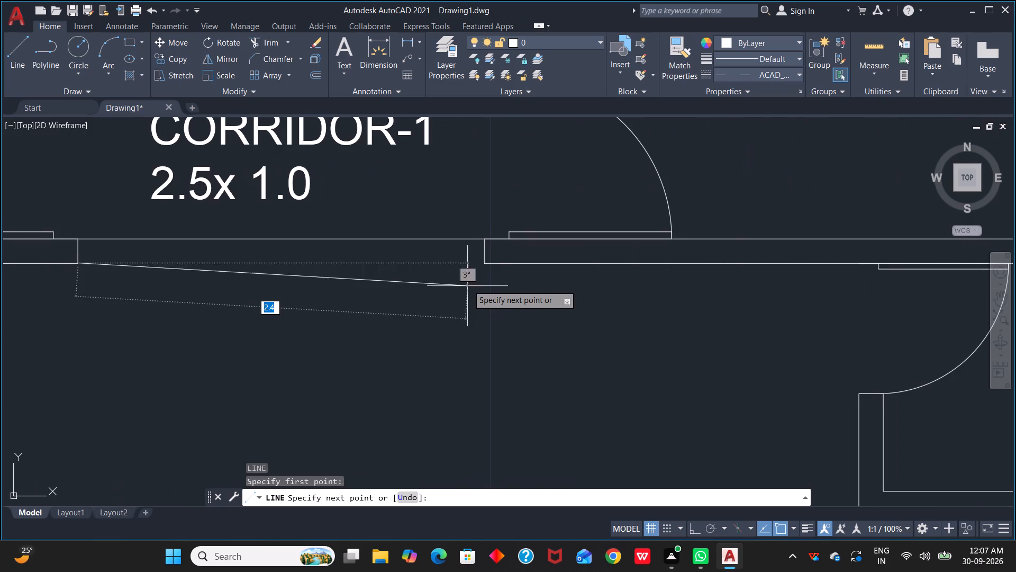
scroll(486, 271, "up", 2)
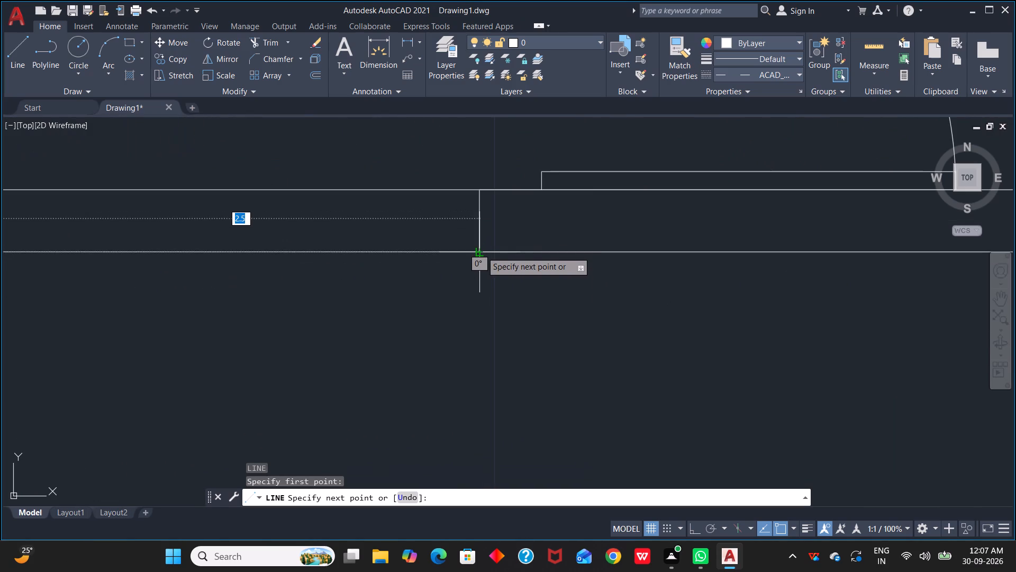
left_click(482, 252)
key("Escape")
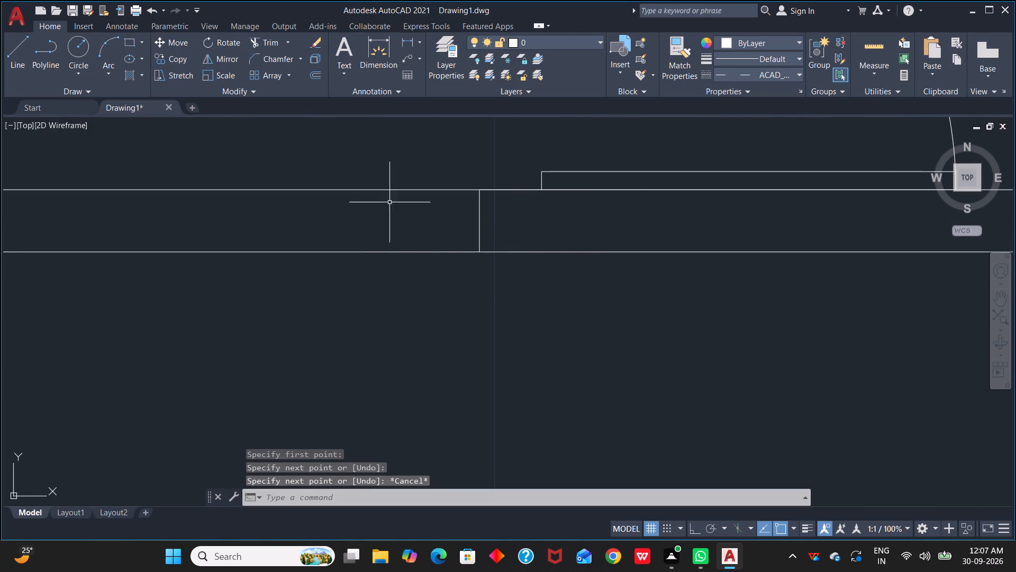
Select both horizontal lines across the CORRIDOR-1 opening and change their linetype to ACAD_ISO08W100.
left_click_drag(362, 170, 378, 277)
left_click_drag(384, 285, 395, 169)
left_click(415, 191)
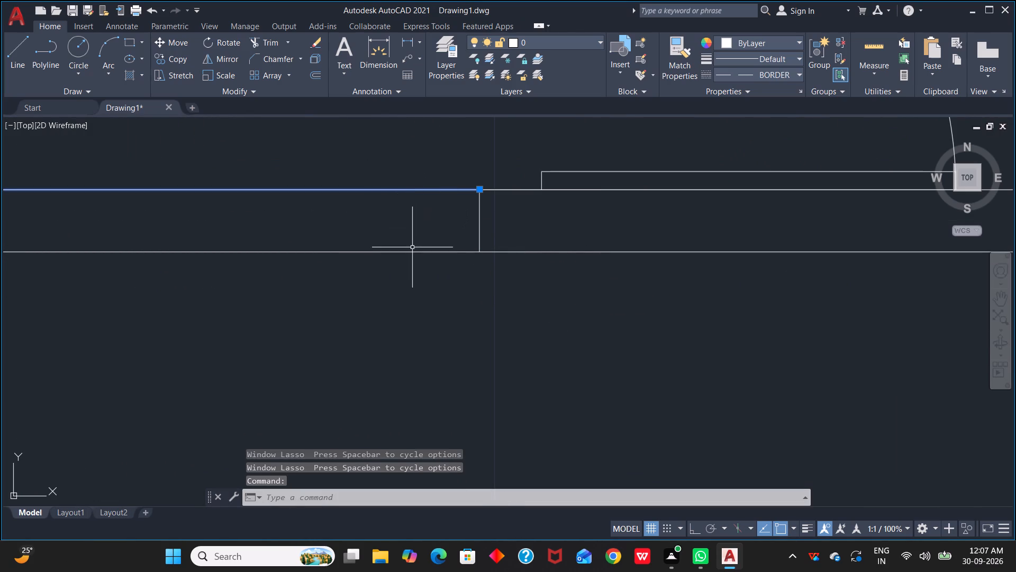
left_click(411, 252)
left_click(799, 73)
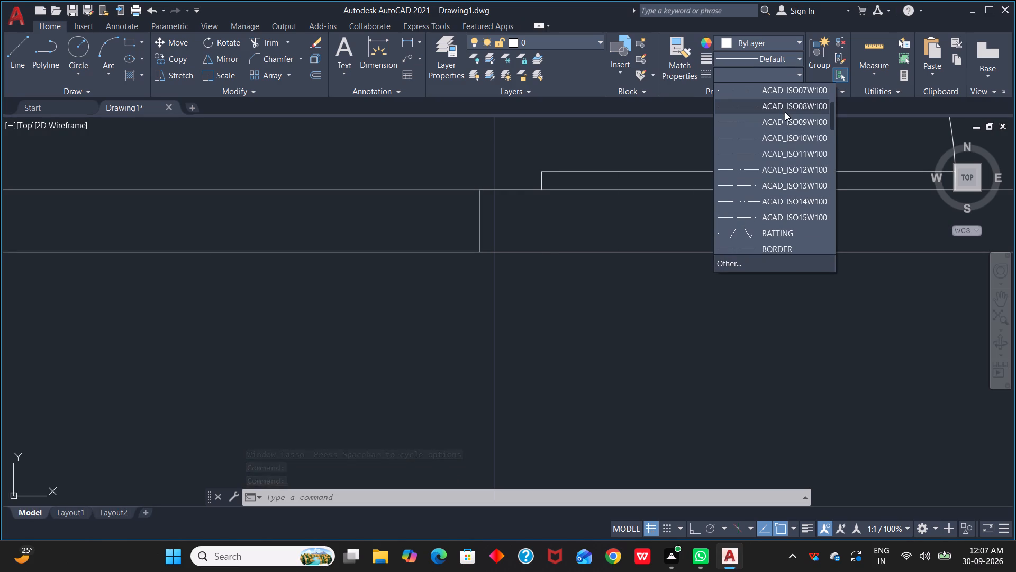
left_click(785, 112)
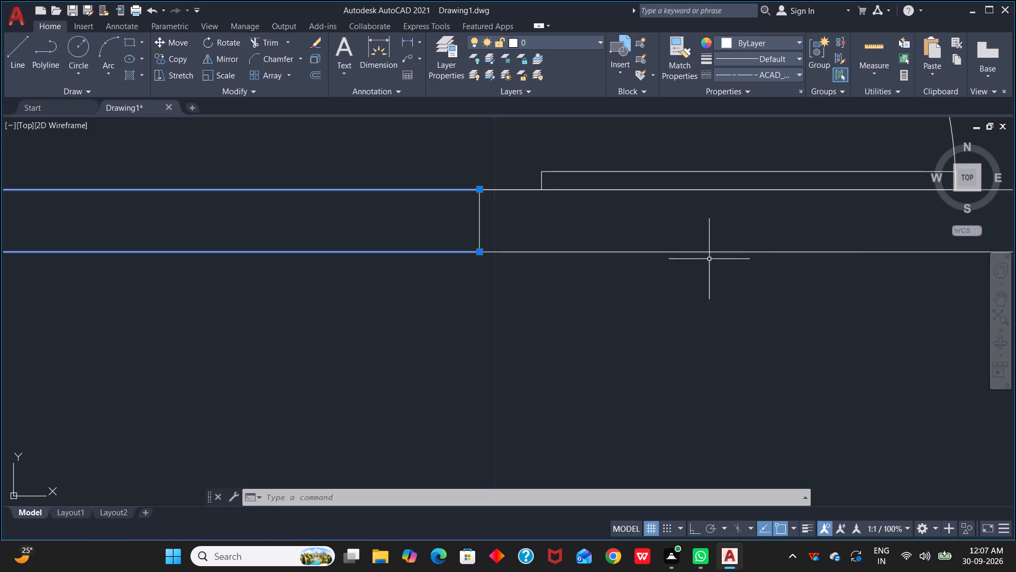
Show the quick properties of the two selected opening lines and check the available layer and object-type choices.
right_click(433, 268)
left_click(474, 533)
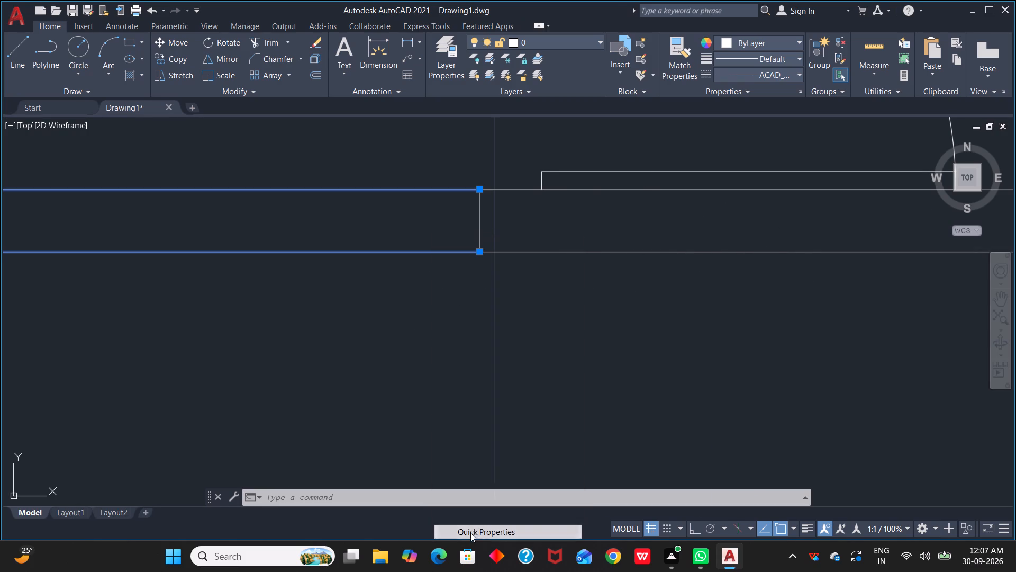
left_click(624, 473)
left_click(619, 478)
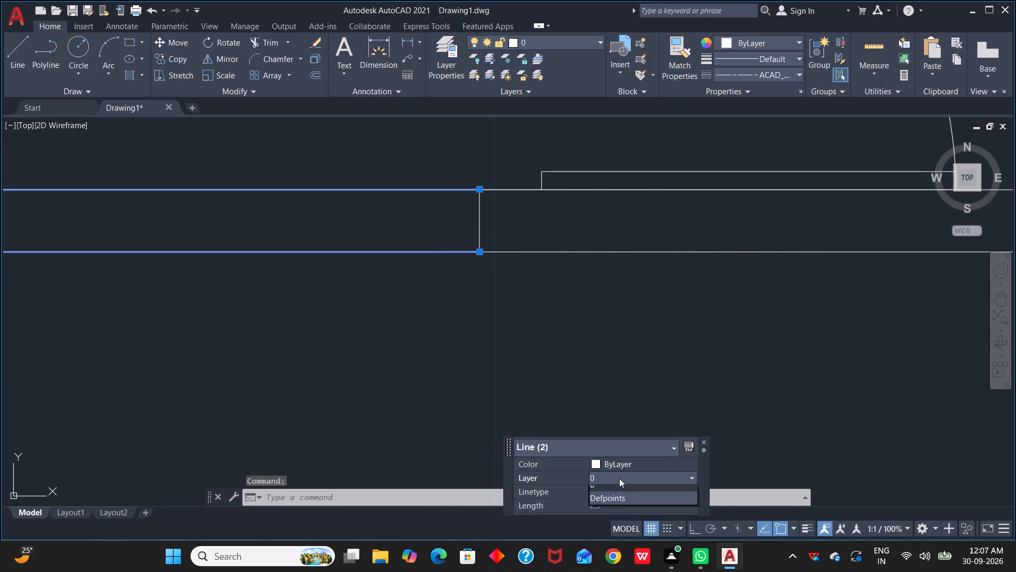
left_click(619, 478)
left_click(689, 480)
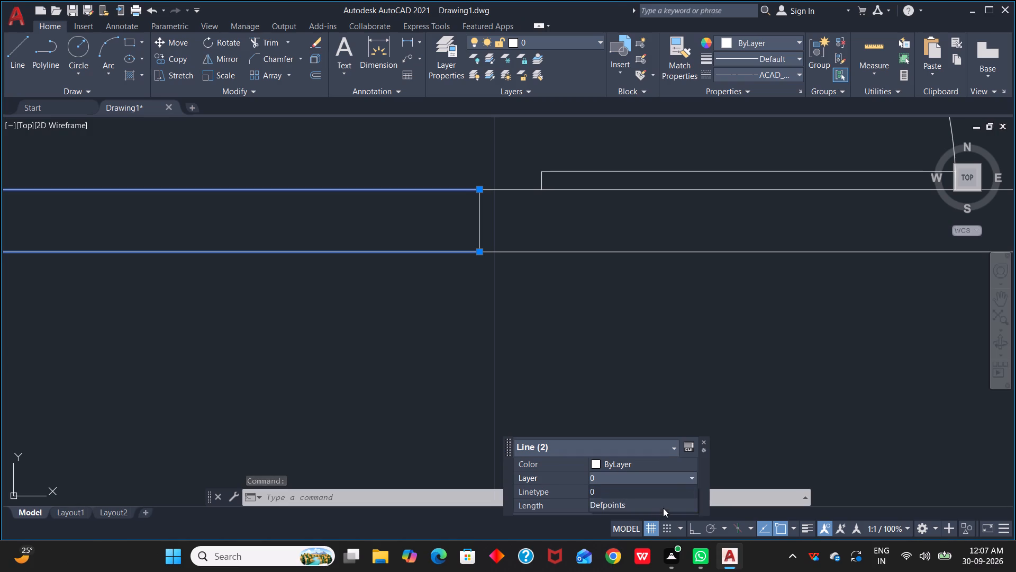
left_click(689, 475)
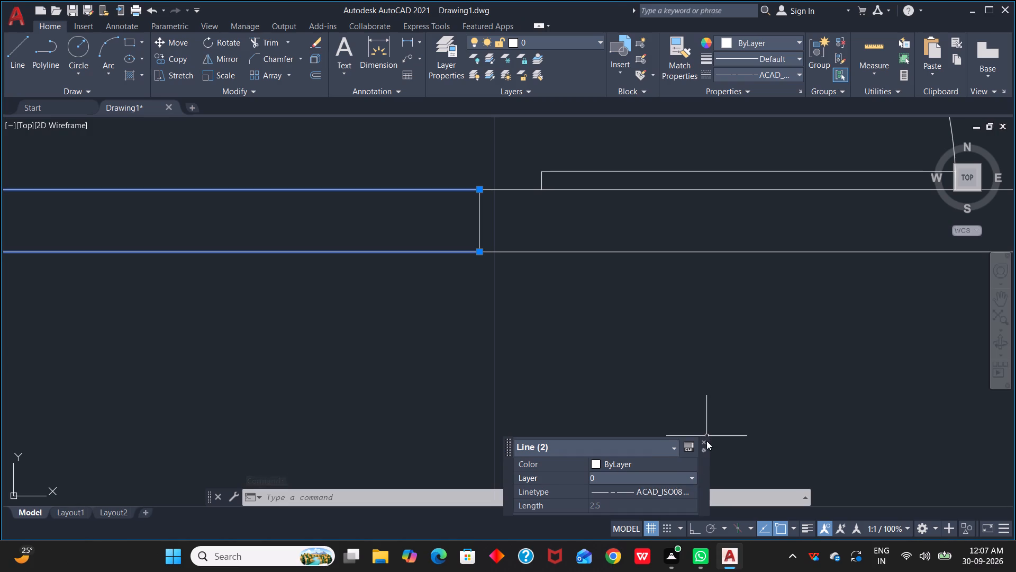
left_click(676, 447)
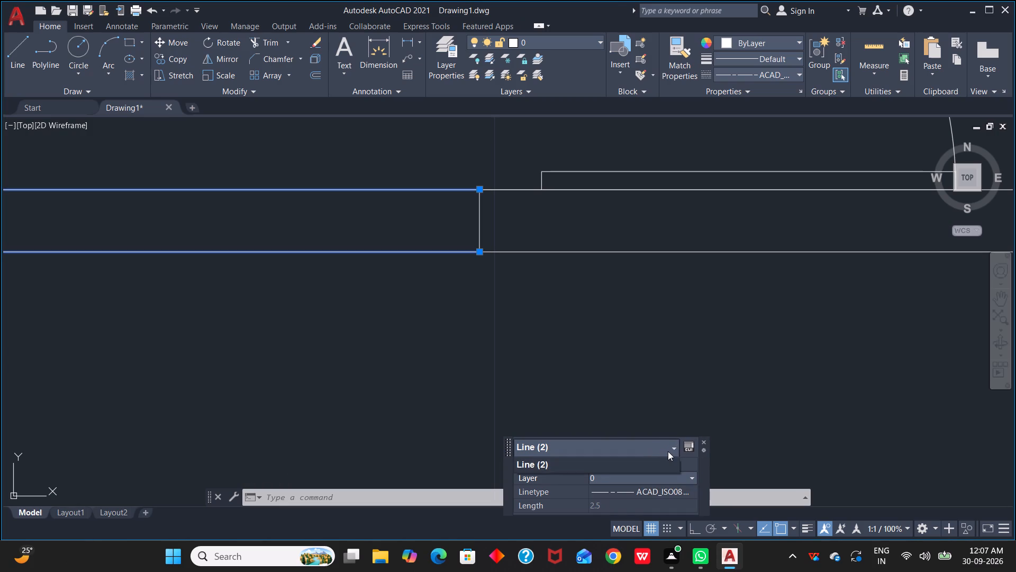
left_click(668, 451)
Customize the quick properties shown for Line objects to include Thickness and apply the change.
left_click(688, 446)
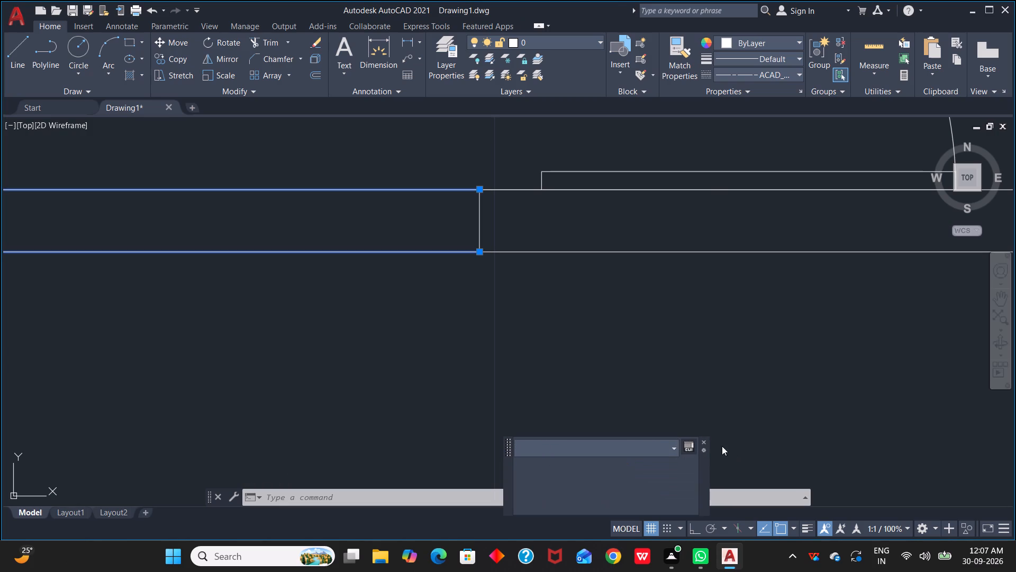
scroll(651, 423, "down", 1)
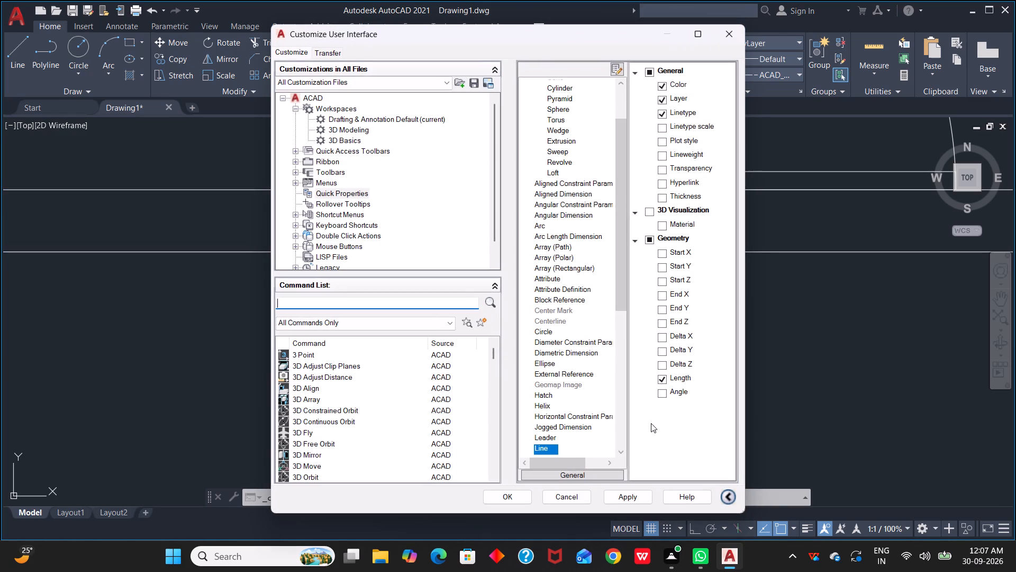
scroll(651, 423, "down", 3)
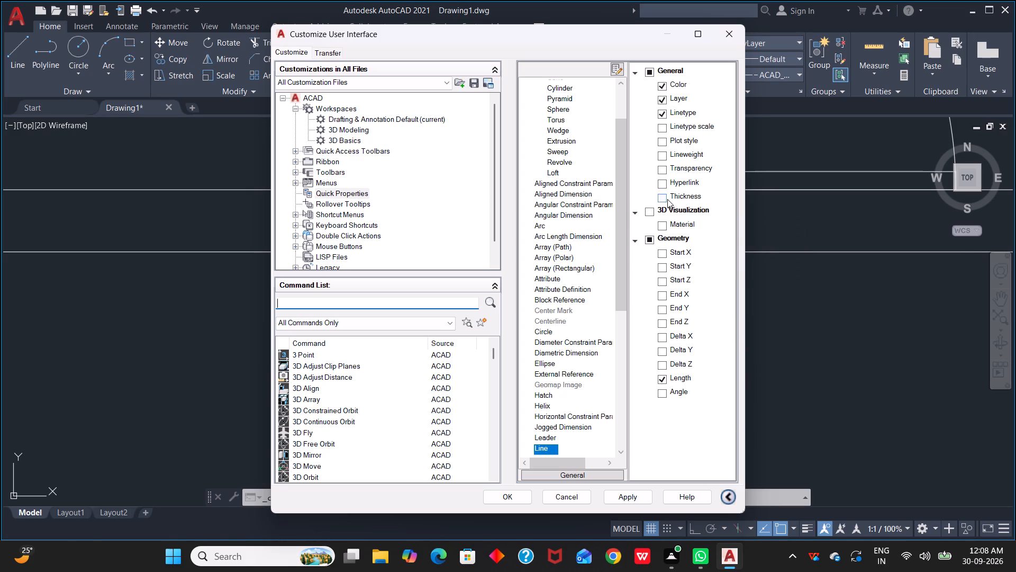
left_click(666, 197)
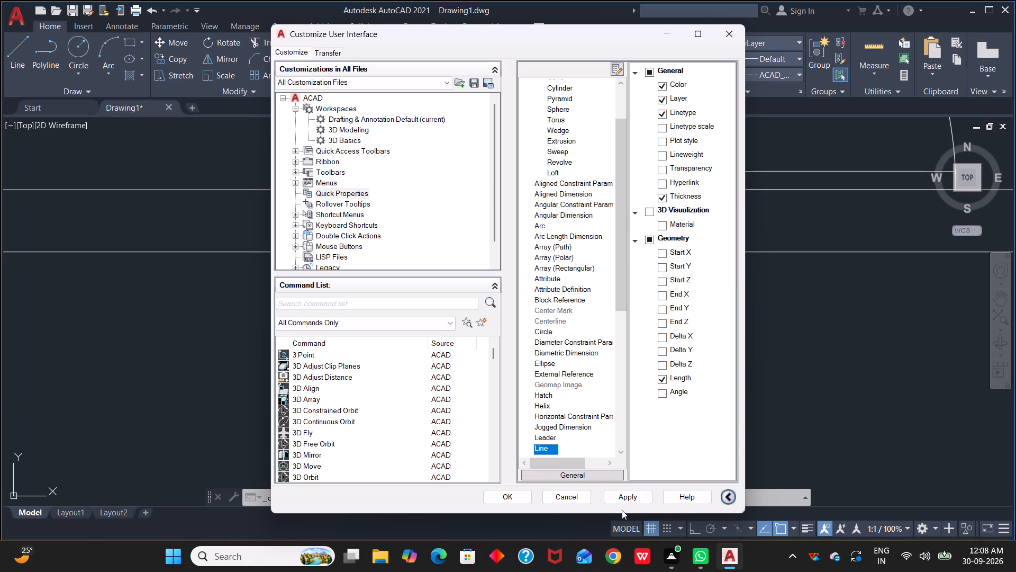
left_click(623, 498)
left_click(511, 498)
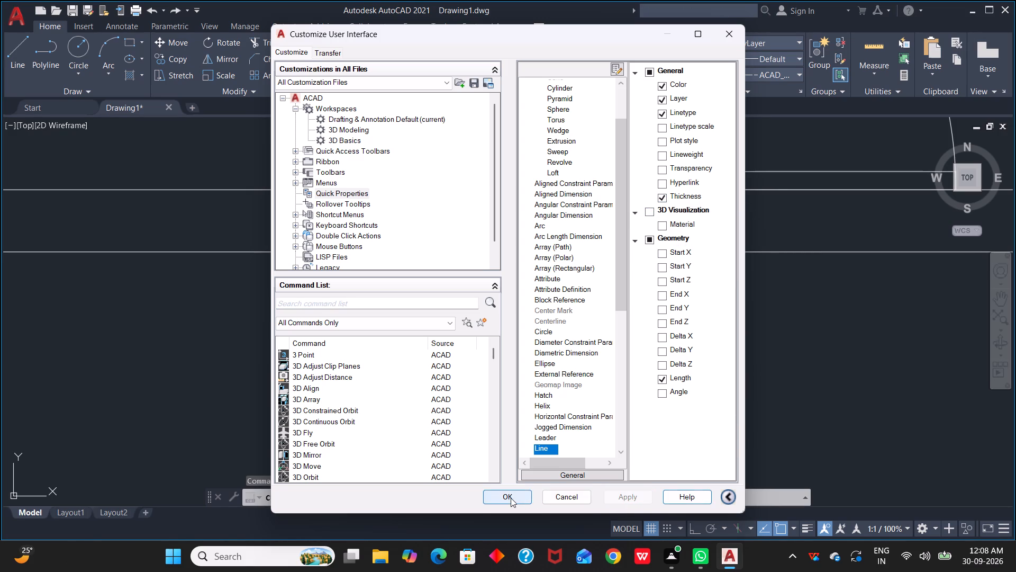
Select both lines across the CORRIDOR-1 opening and set their thickness to 4 in the quick properties.
scroll(498, 298, "down", 3)
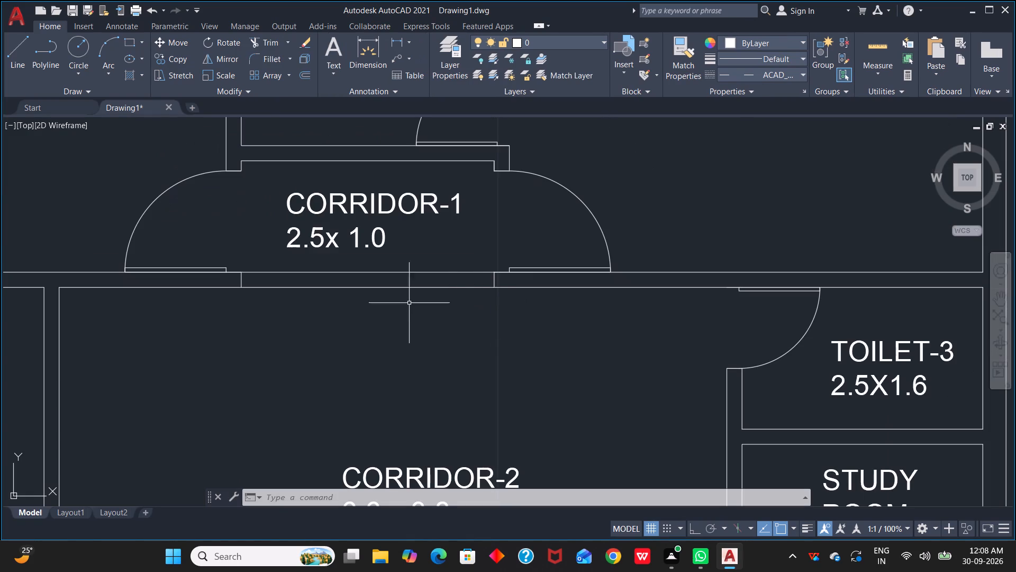
left_click_drag(429, 238, 430, 249)
left_click(434, 365)
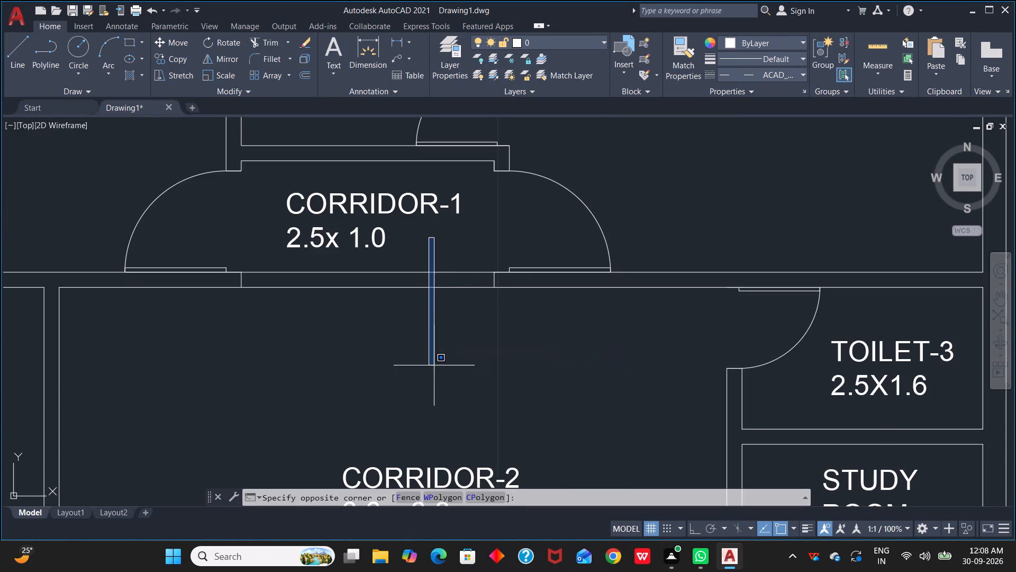
left_click_drag(479, 295, 479, 262)
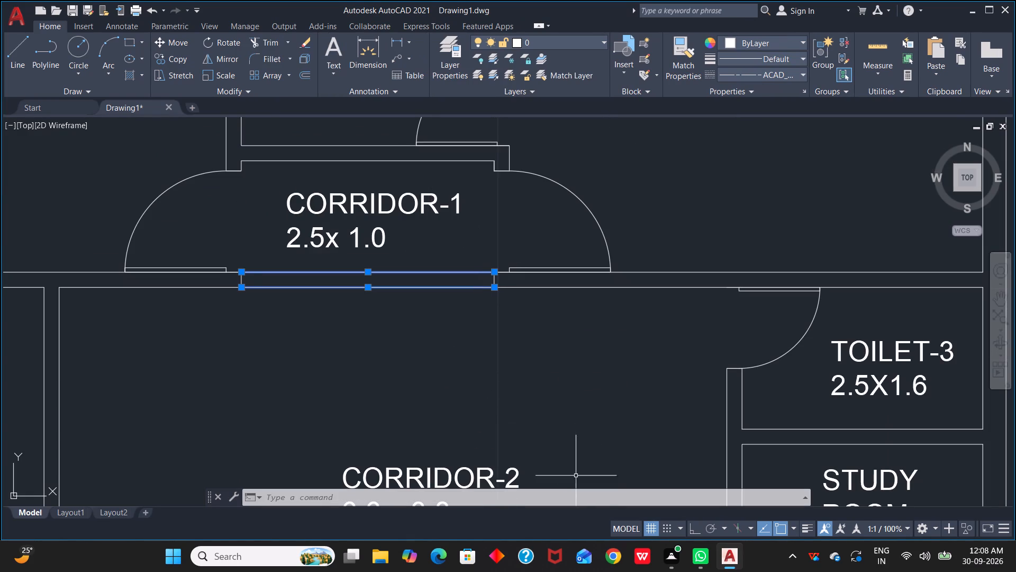
right_click(465, 355)
left_click(529, 347)
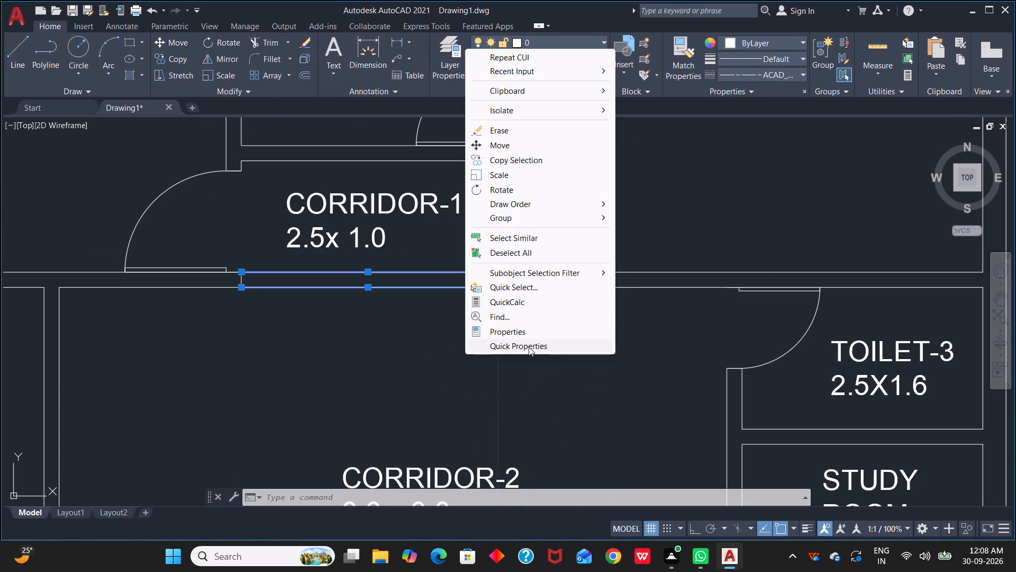
left_click(661, 318)
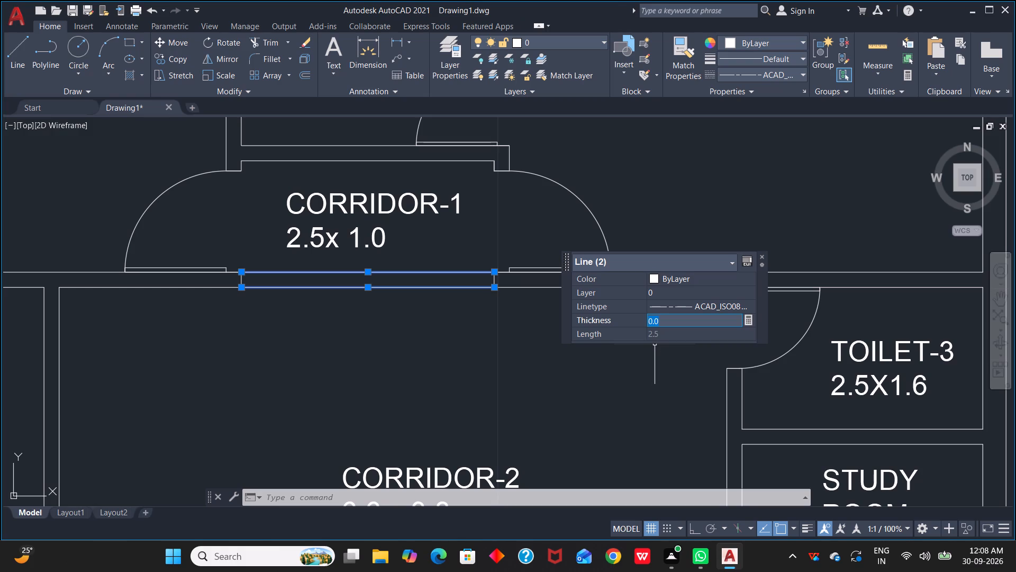
key("BackSpace")
key("4")
key("Return")
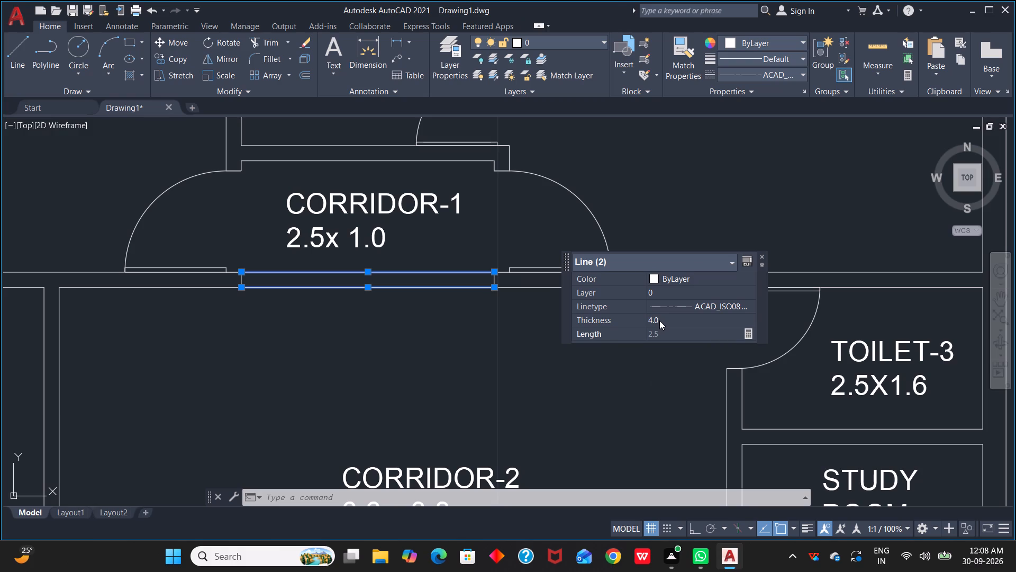
Reselect both horizontal lines across the CORRIDOR-1 opening and change their linetype to DIVIDE.
scroll(466, 315, "up", 3)
scroll(466, 315, "down", 1)
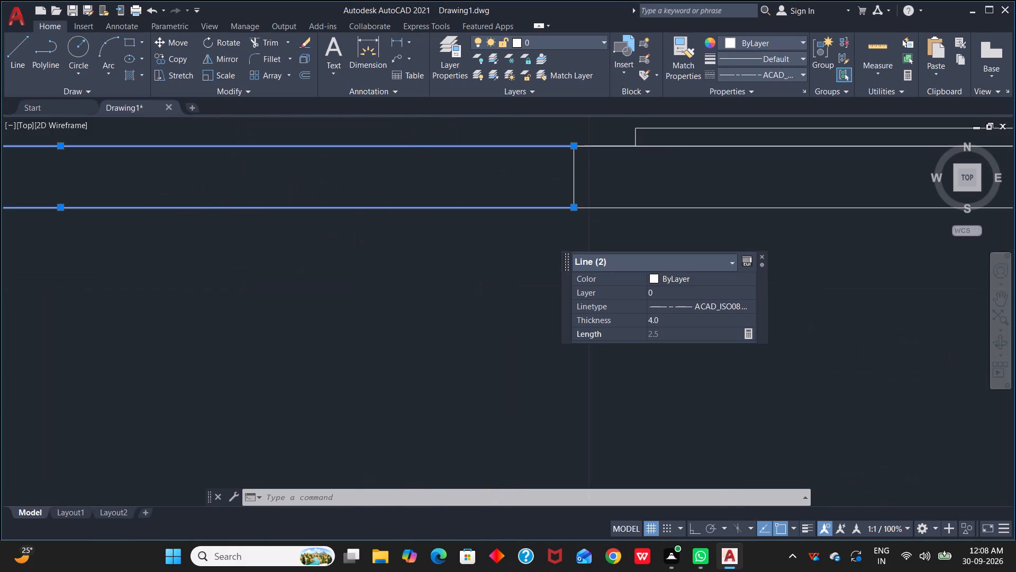
scroll(466, 315, "down", 2)
key("Escape")
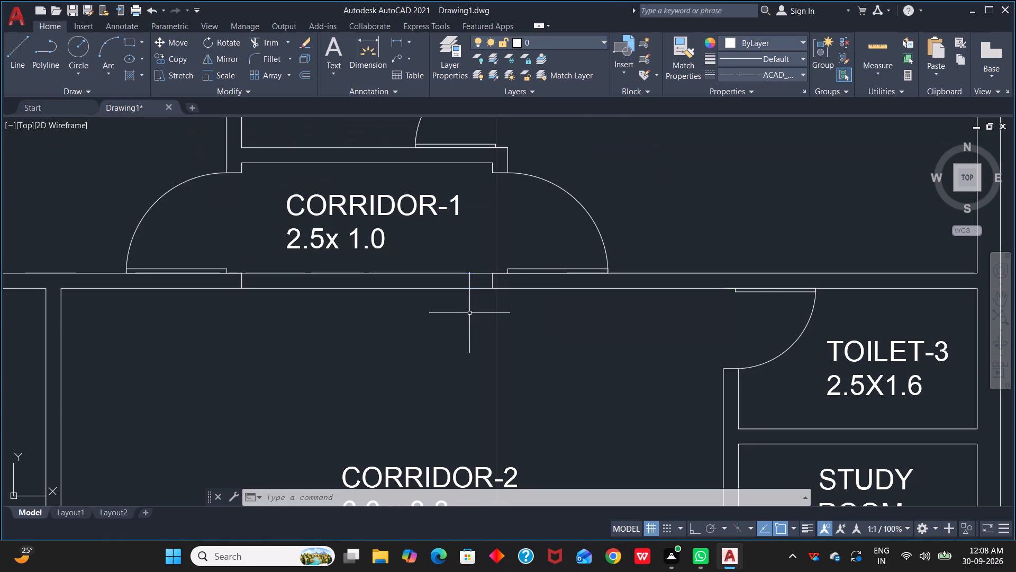
scroll(432, 332, "up", 2)
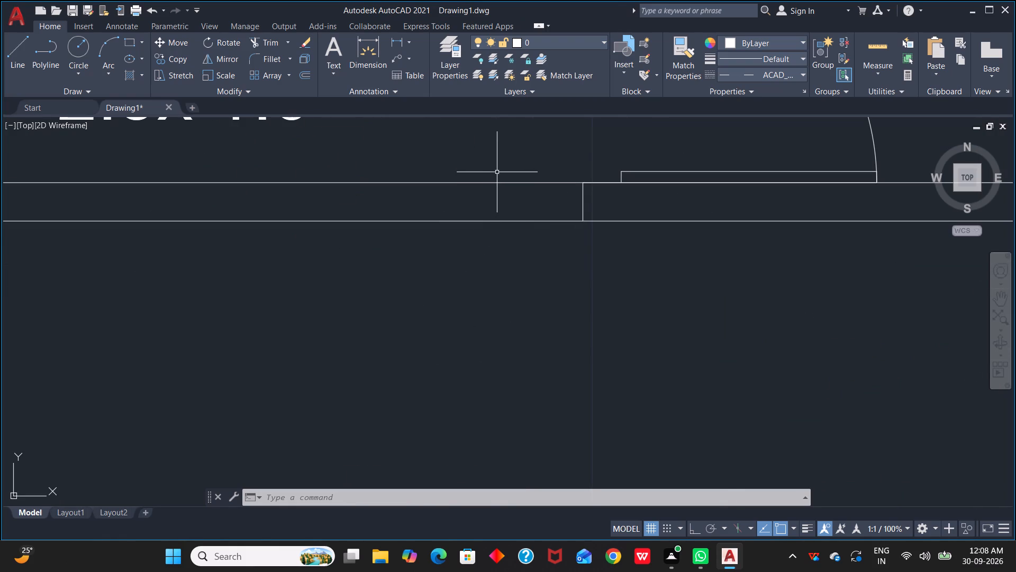
left_click_drag(497, 172, 492, 233)
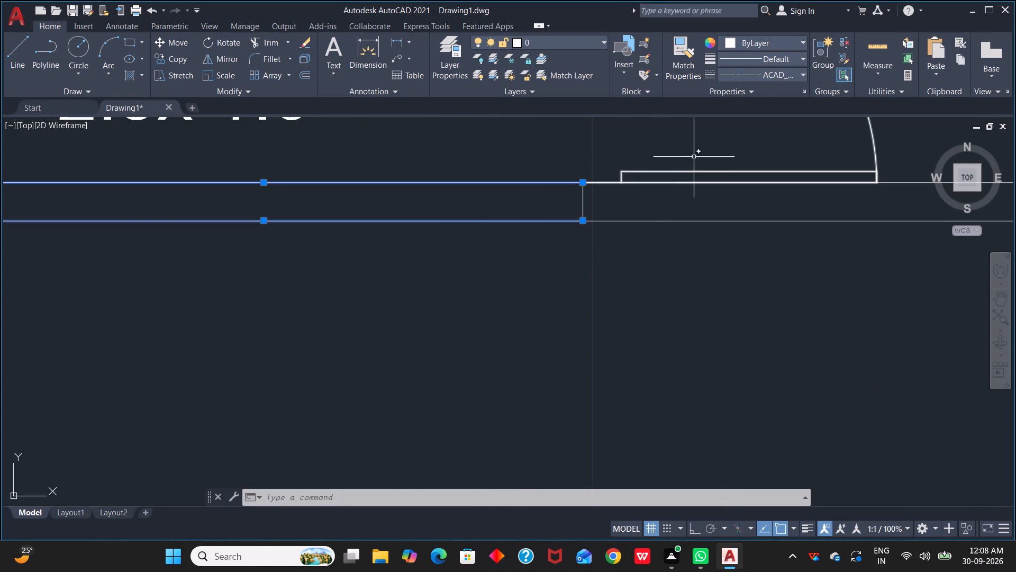
left_click(795, 74)
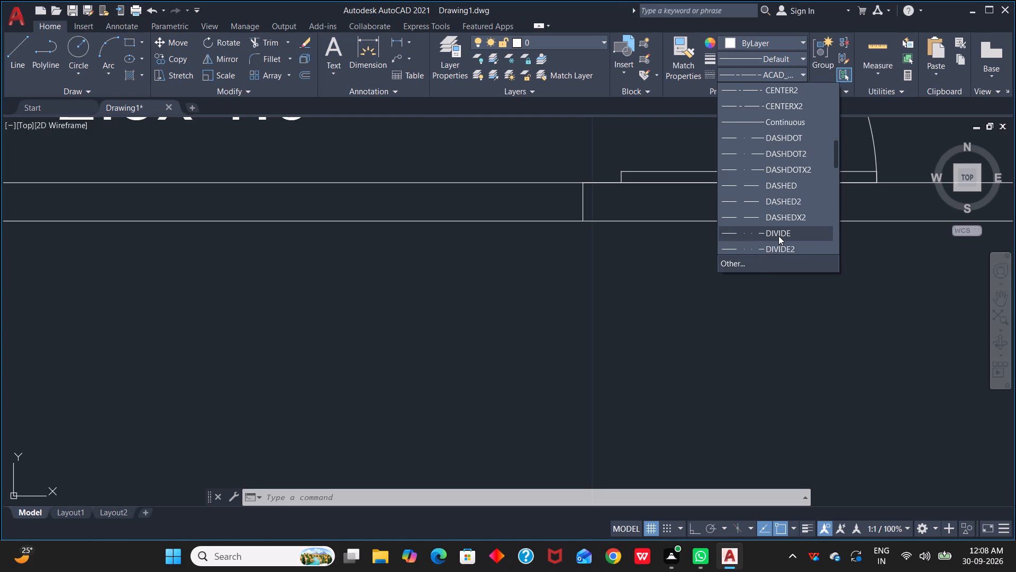
left_click(778, 236)
scroll(476, 297, "down", 1)
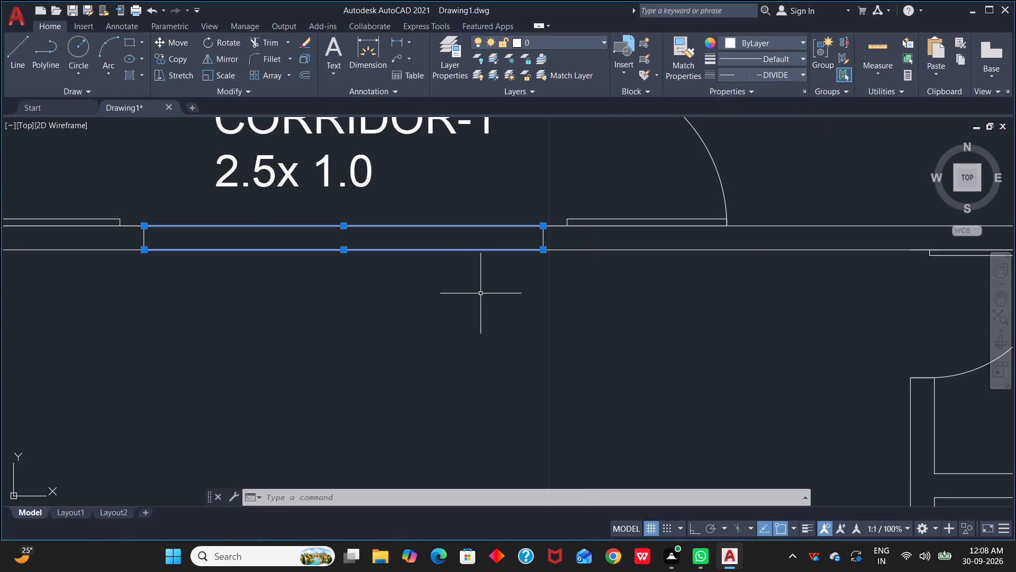
Show the full properties of the two selected CORRIDOR-1 opening lines and set their thickness to 0.
right_click(482, 291)
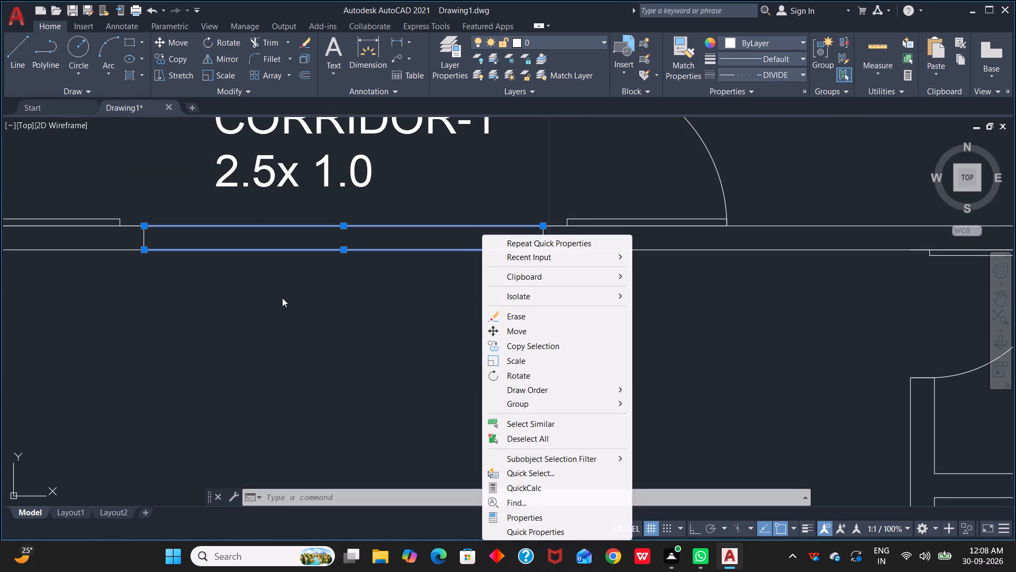
key("ctrl+1")
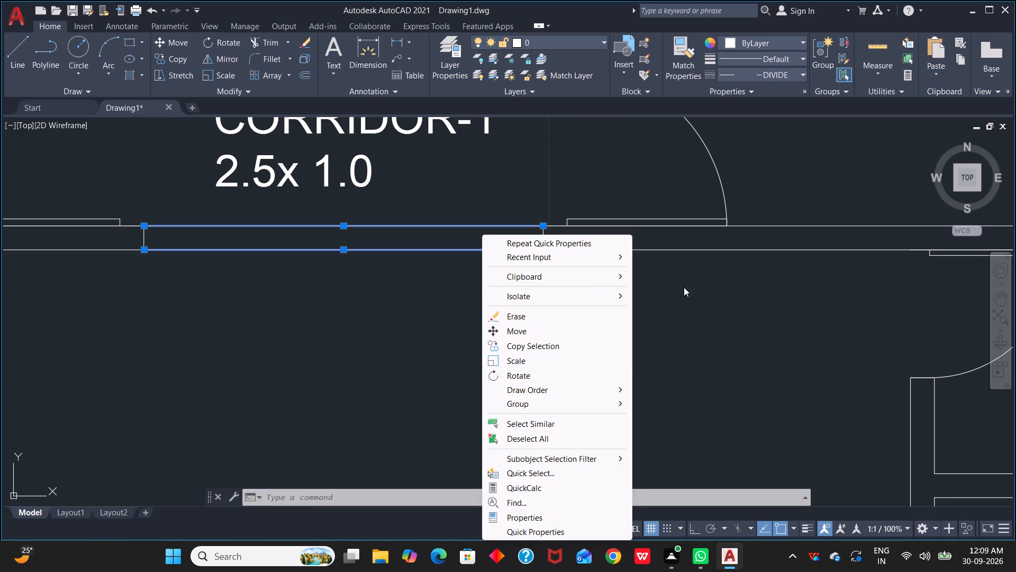
left_click(684, 289)
key("ctrl+1")
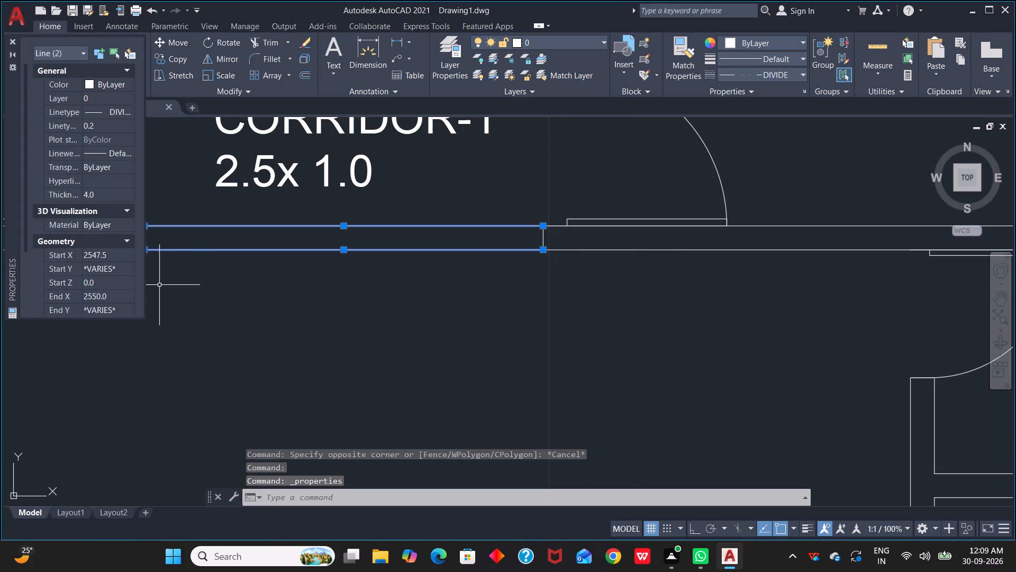
left_click(111, 192)
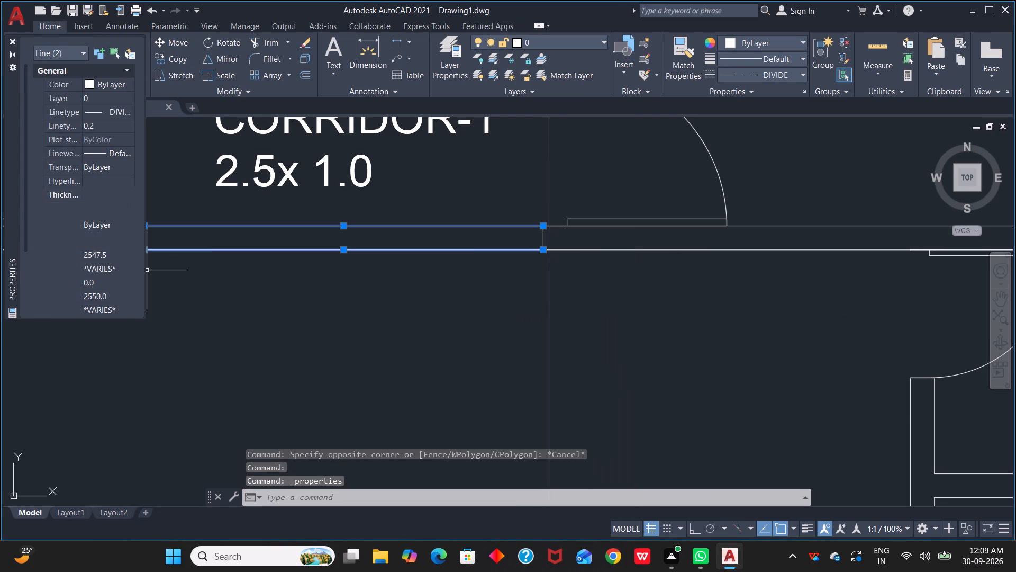
key("BackSpace")
key("0")
key("Return")
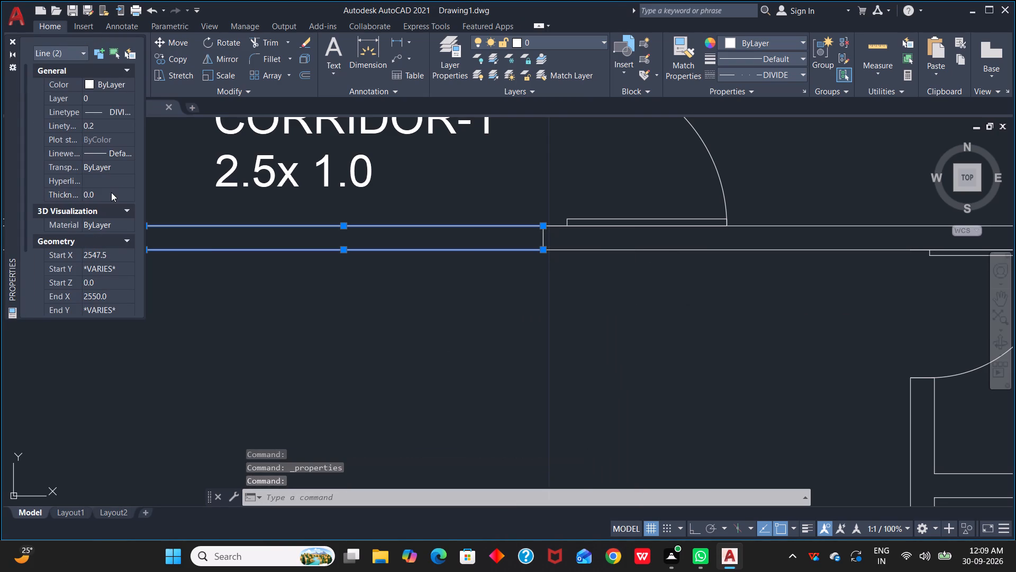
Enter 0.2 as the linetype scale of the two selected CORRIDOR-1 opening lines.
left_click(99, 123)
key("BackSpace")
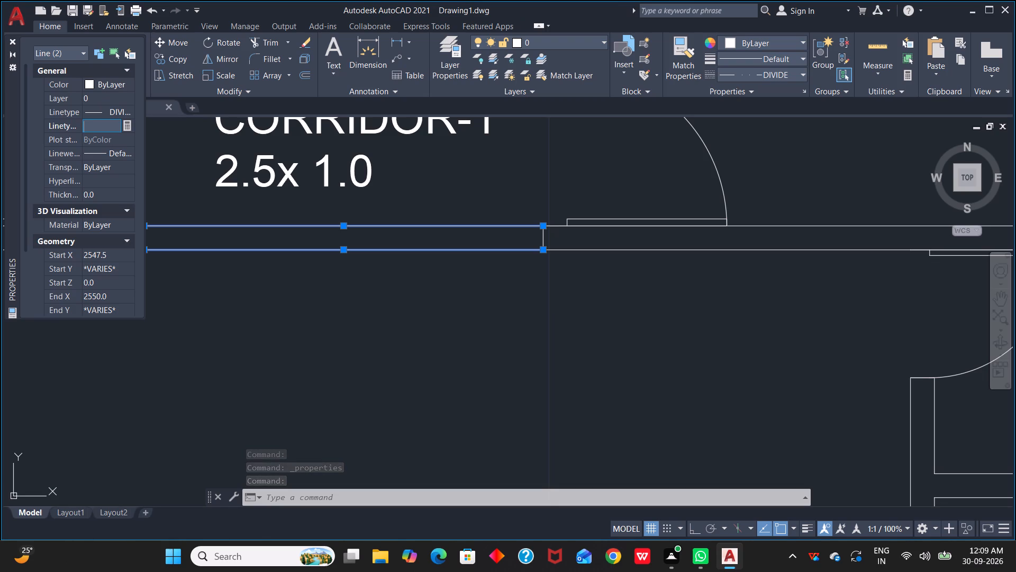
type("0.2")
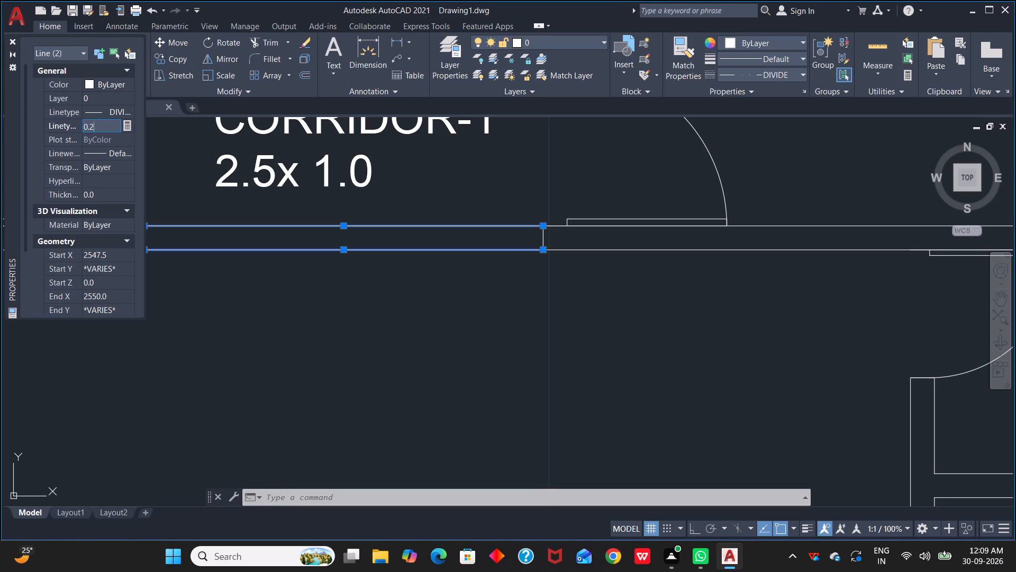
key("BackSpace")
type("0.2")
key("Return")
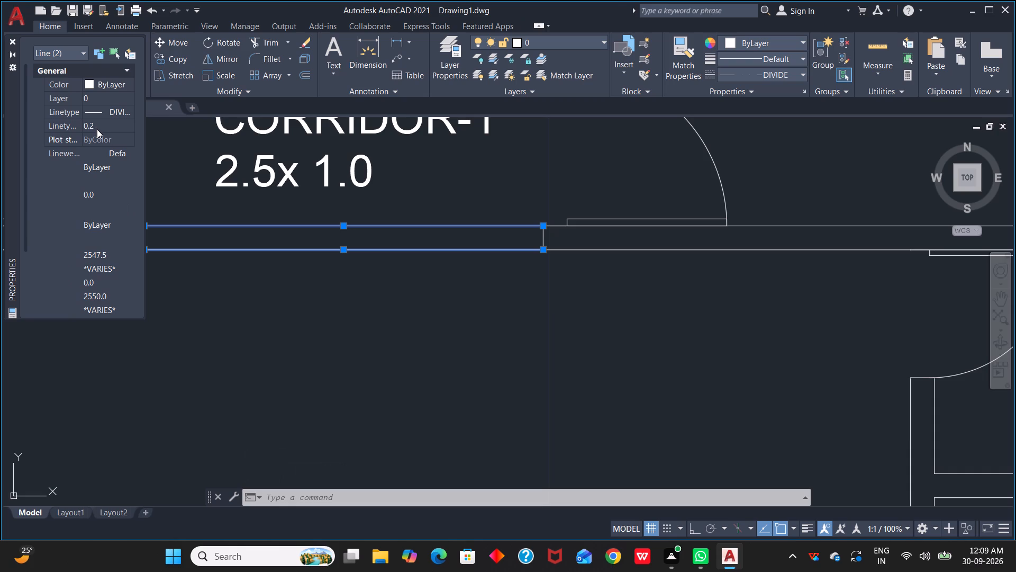
Open the linetype scale of the two selected CORRIDOR-1 opening lines for editing and select its whole value.
left_click(99, 129)
left_click_drag(108, 128, 102, 128)
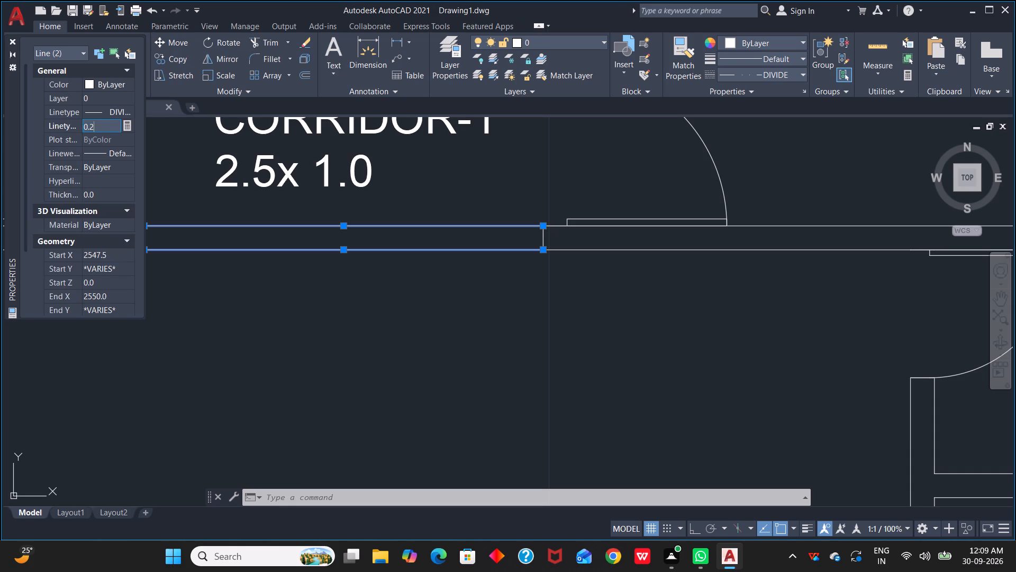
left_click_drag(102, 128, 81, 128)
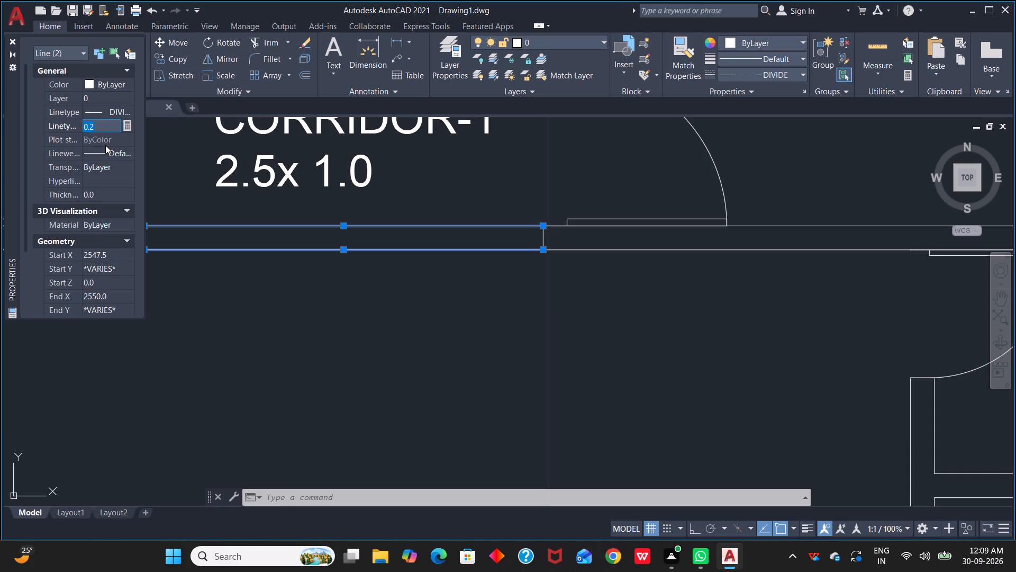
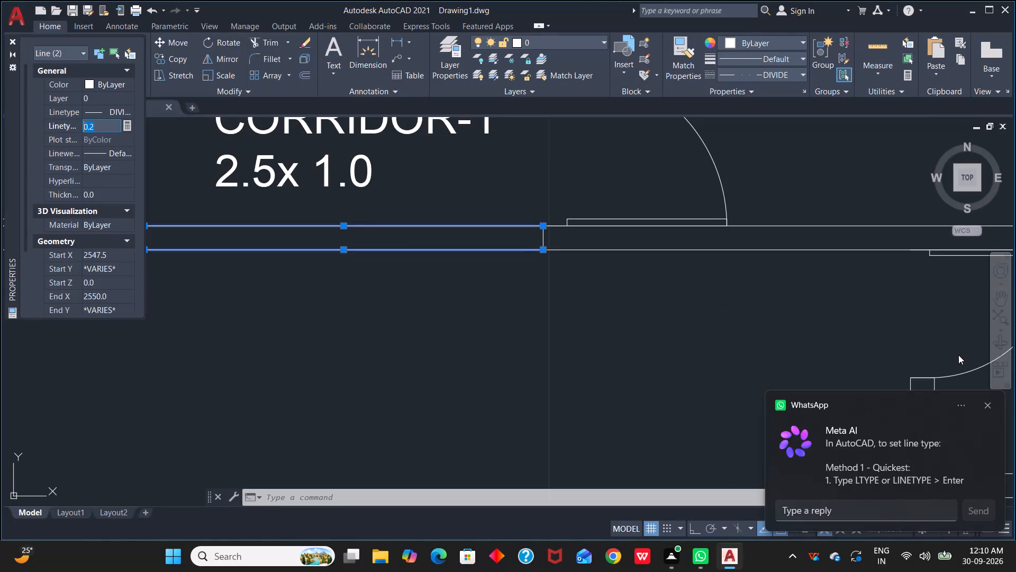
Change the color of the two selected CORRIDOR-1 opening lines to Magenta.
left_click(990, 403)
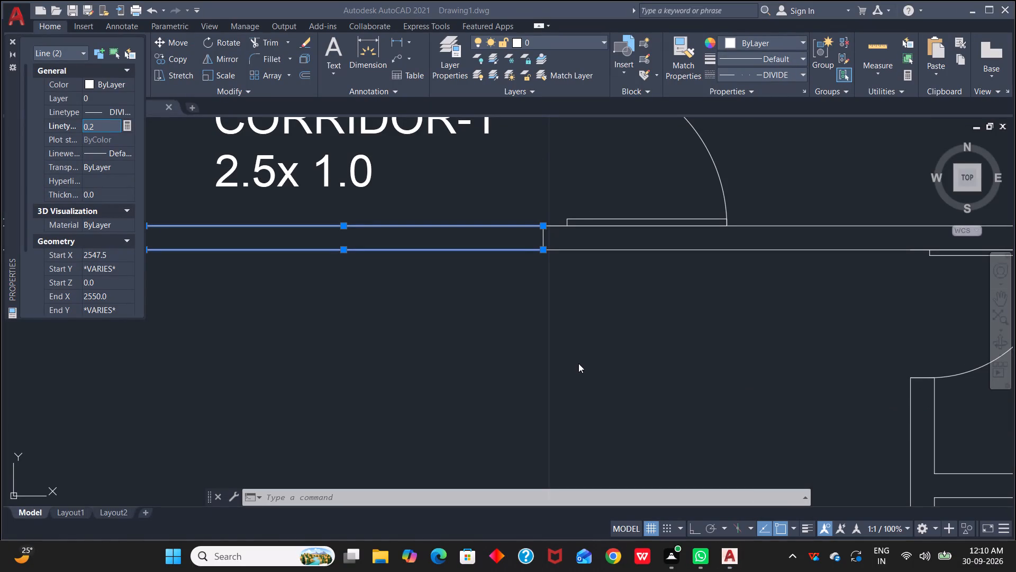
scroll(576, 364, "down", 1)
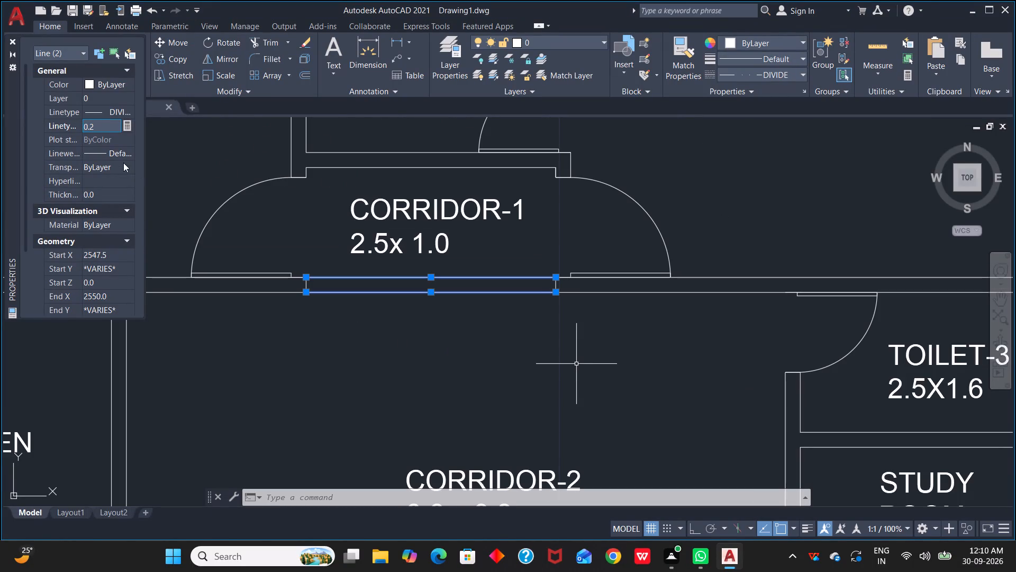
left_click(117, 81)
left_click(130, 84)
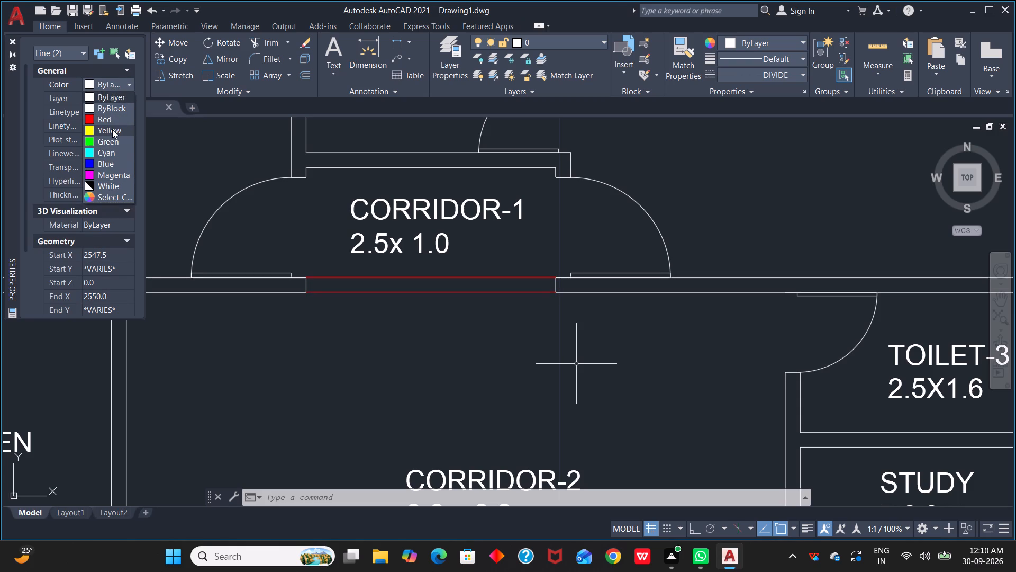
left_click(106, 174)
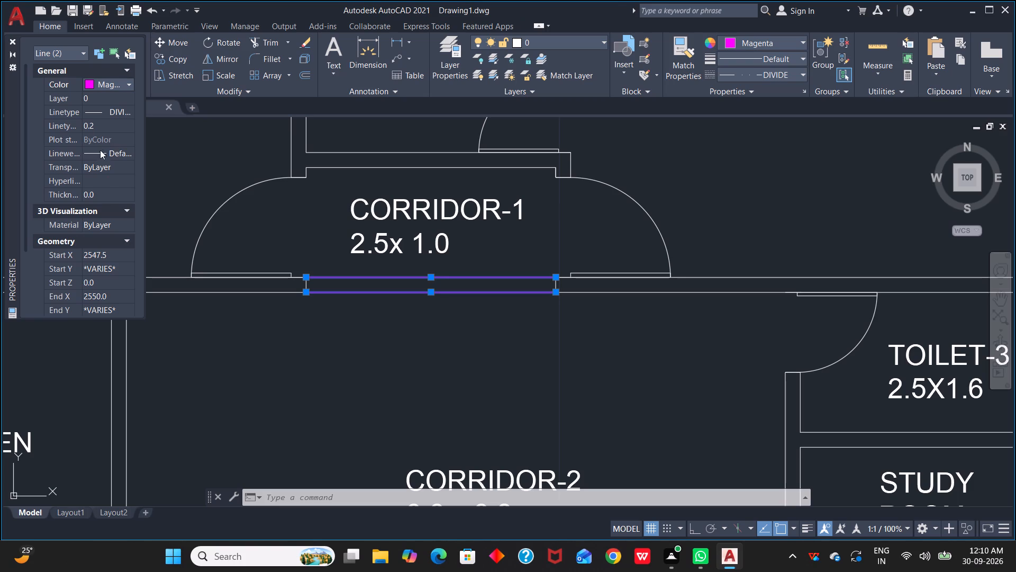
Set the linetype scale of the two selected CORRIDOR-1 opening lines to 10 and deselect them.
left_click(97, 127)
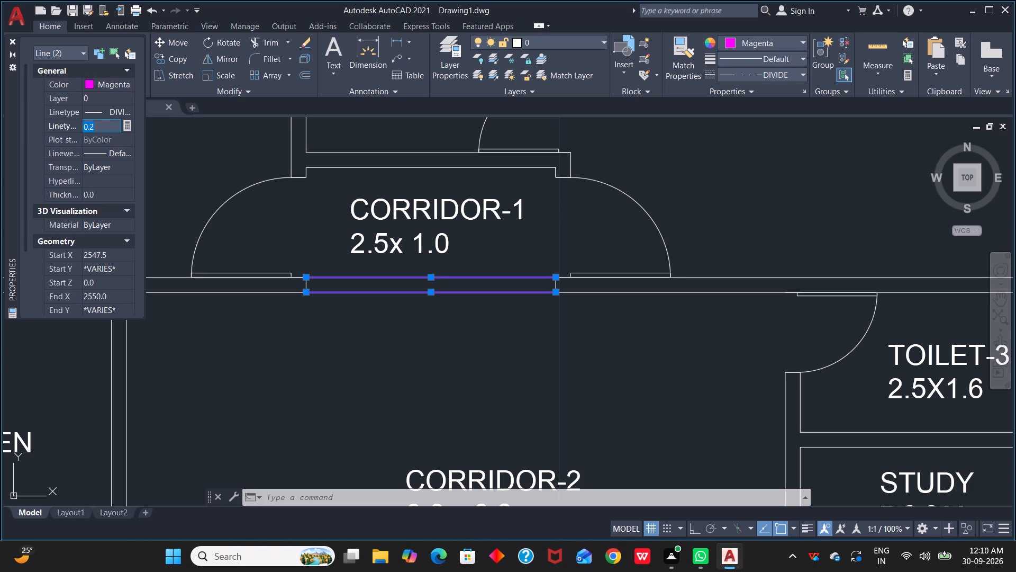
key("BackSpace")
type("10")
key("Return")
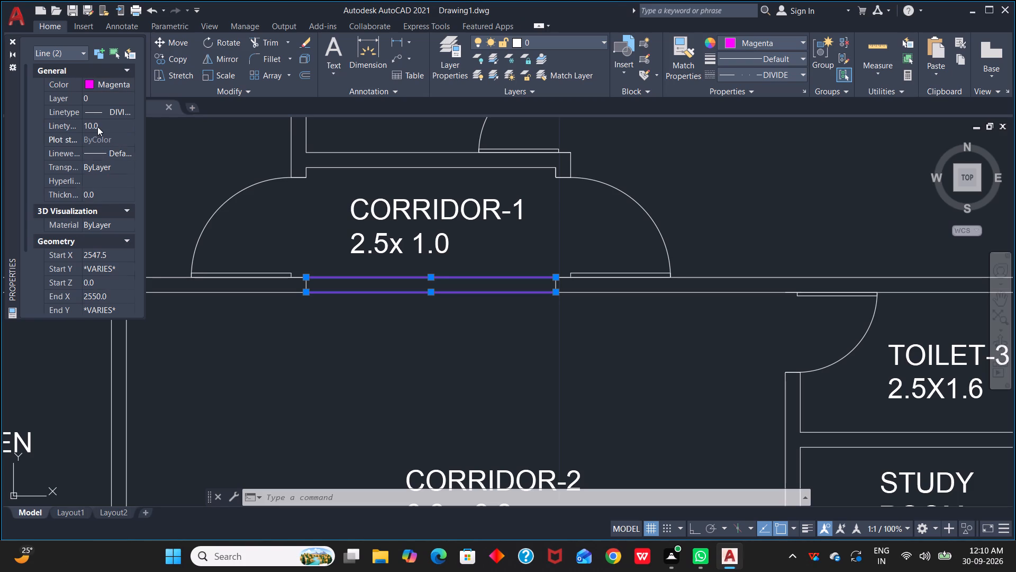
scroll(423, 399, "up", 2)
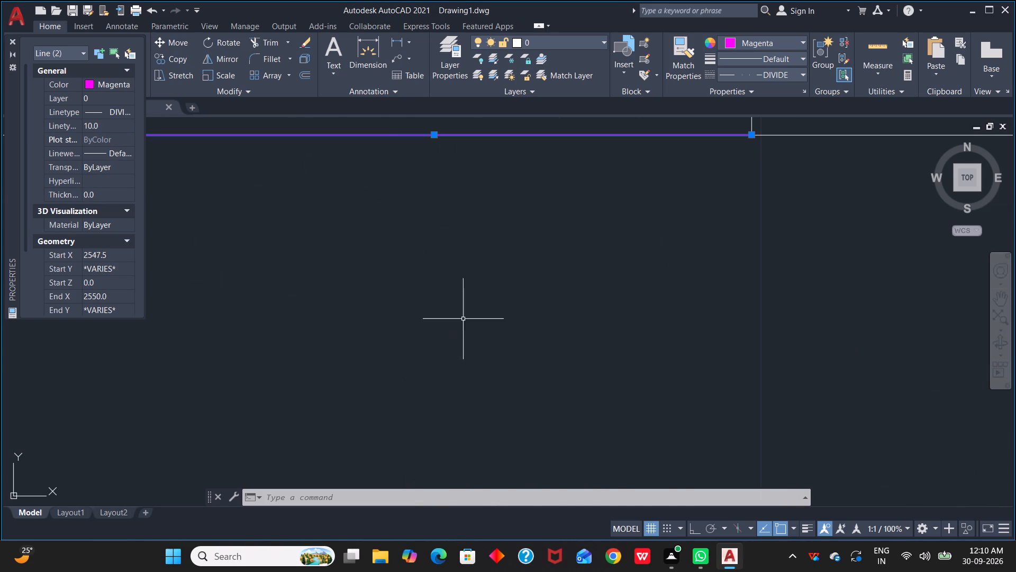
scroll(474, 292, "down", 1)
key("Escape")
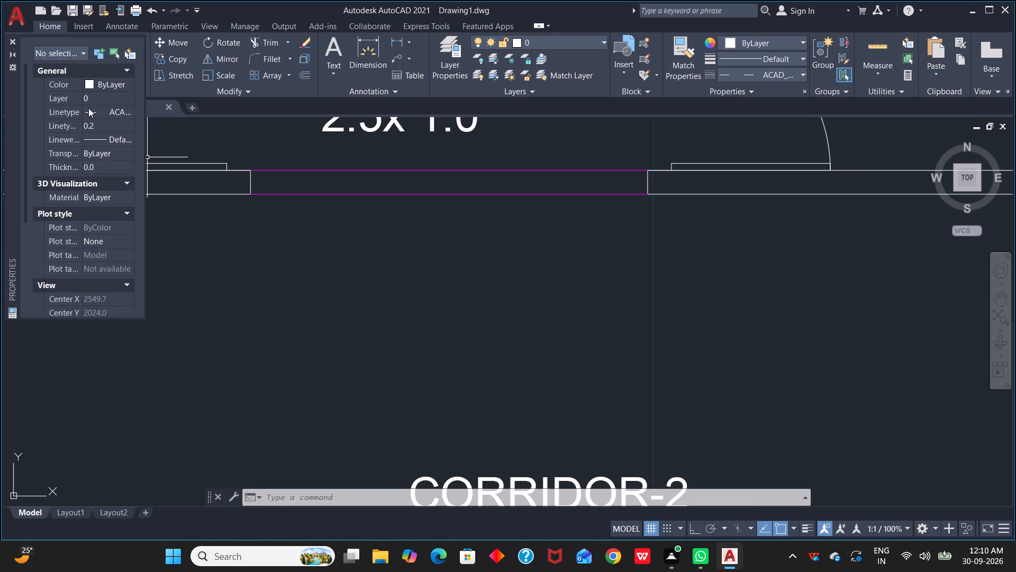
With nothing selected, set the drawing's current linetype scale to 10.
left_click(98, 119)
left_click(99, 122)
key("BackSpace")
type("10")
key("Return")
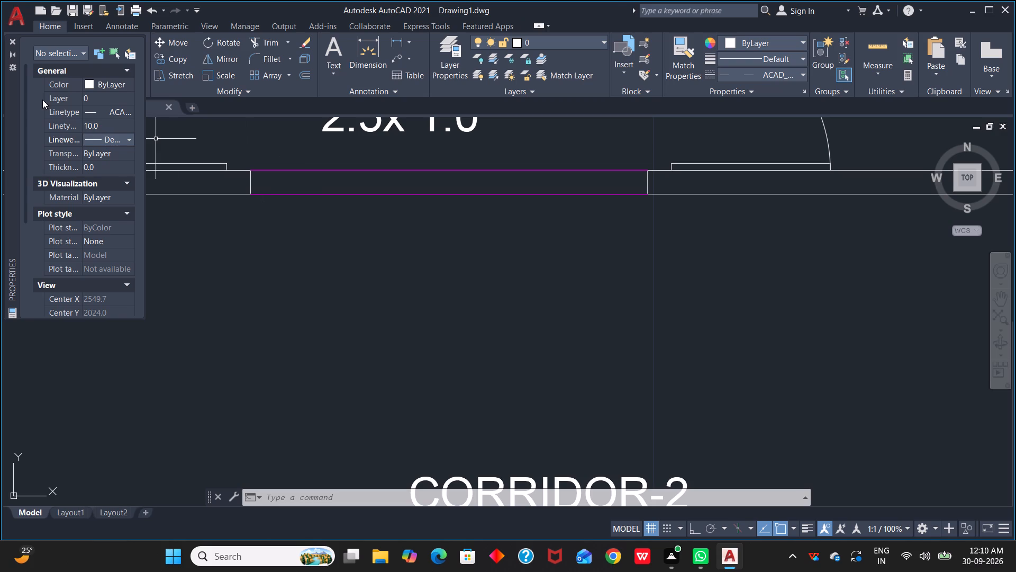
With nothing selected, set the drawing's current linetype scale to 0.50.
left_click(101, 123)
key("BackSpace")
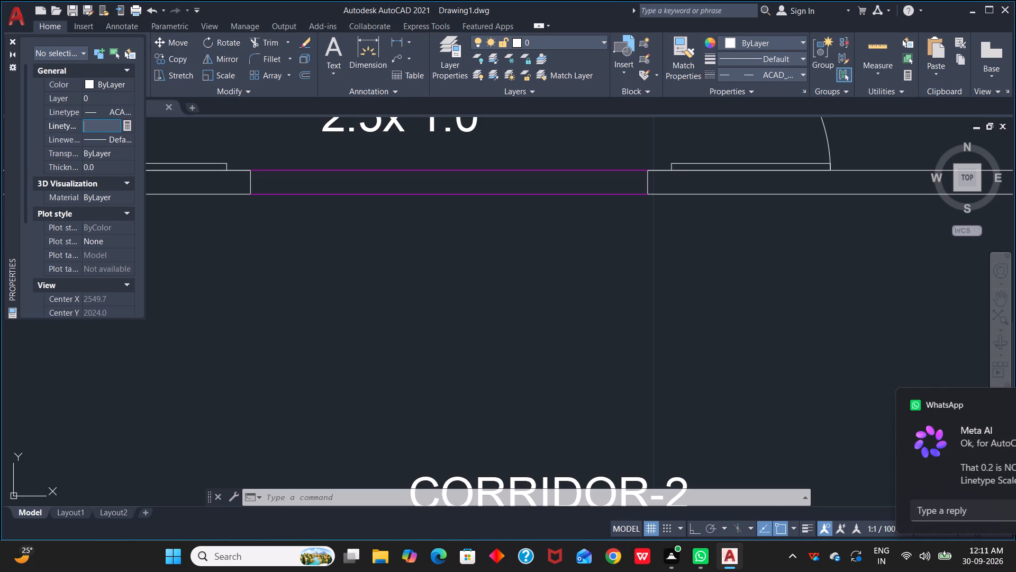
type("0.")
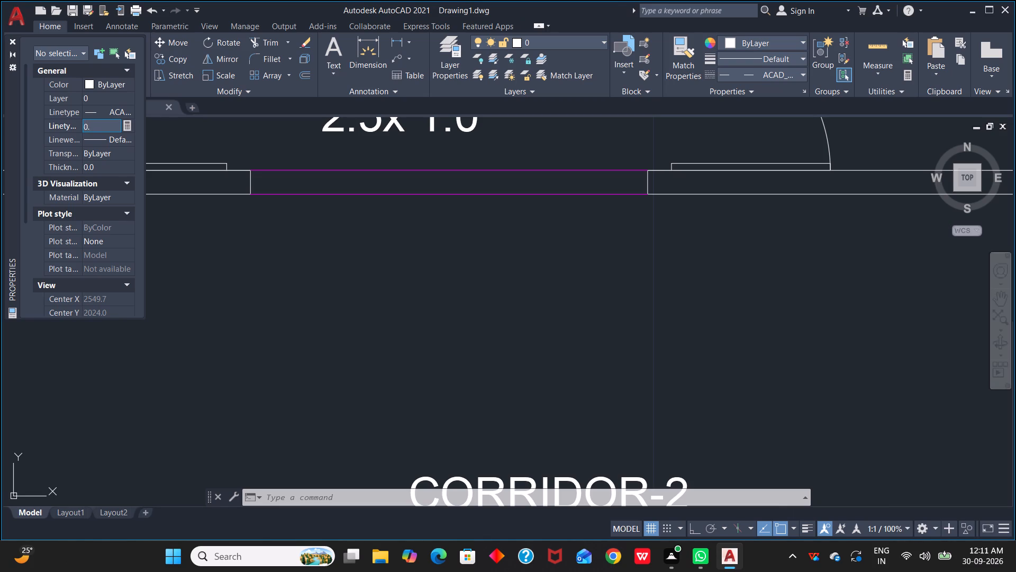
type("50")
key("Return")
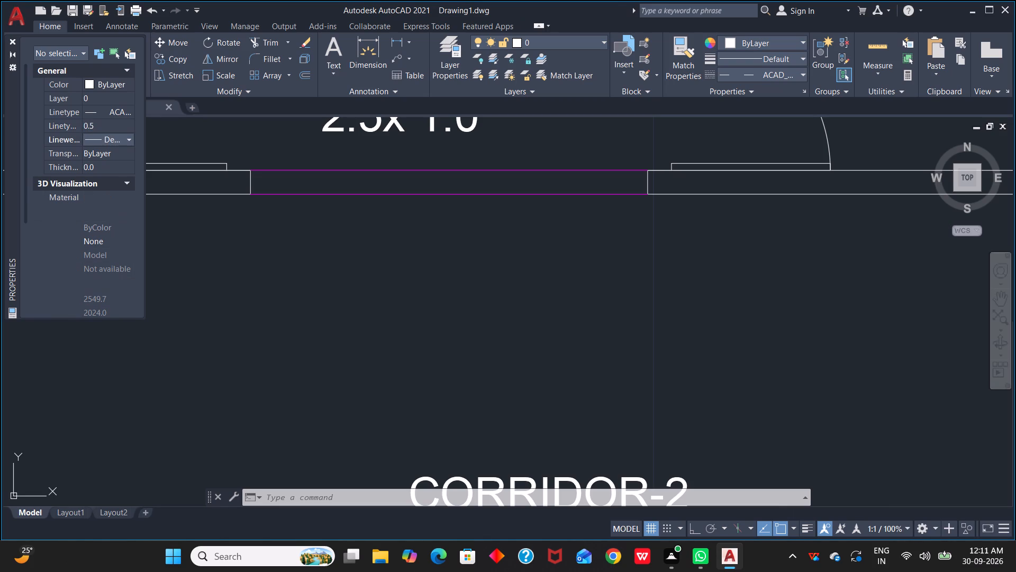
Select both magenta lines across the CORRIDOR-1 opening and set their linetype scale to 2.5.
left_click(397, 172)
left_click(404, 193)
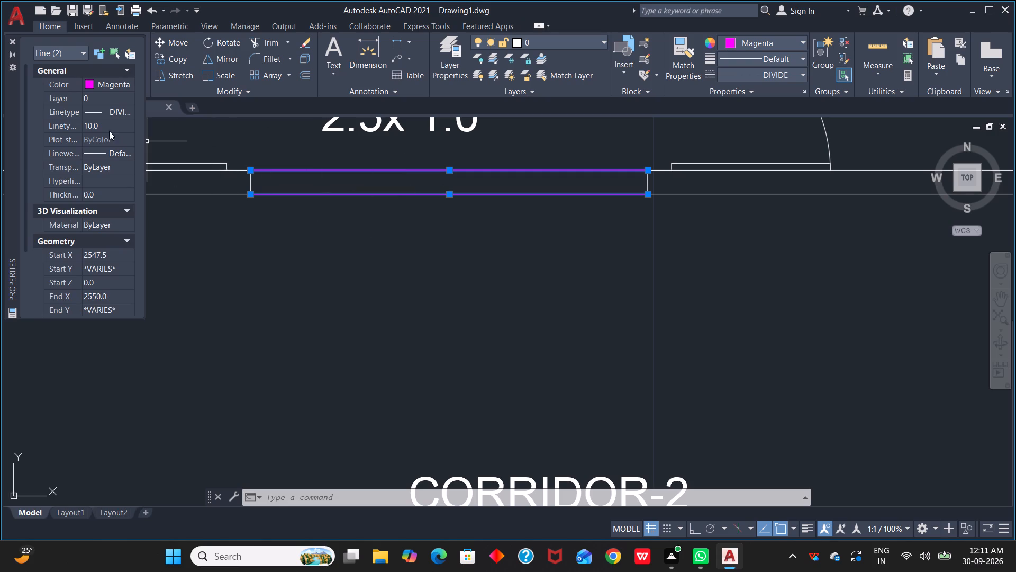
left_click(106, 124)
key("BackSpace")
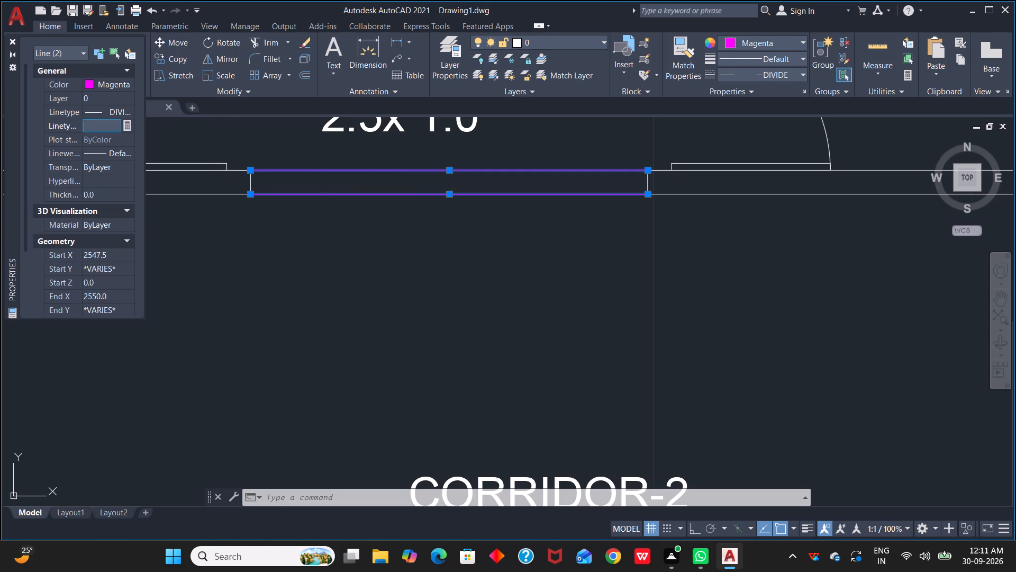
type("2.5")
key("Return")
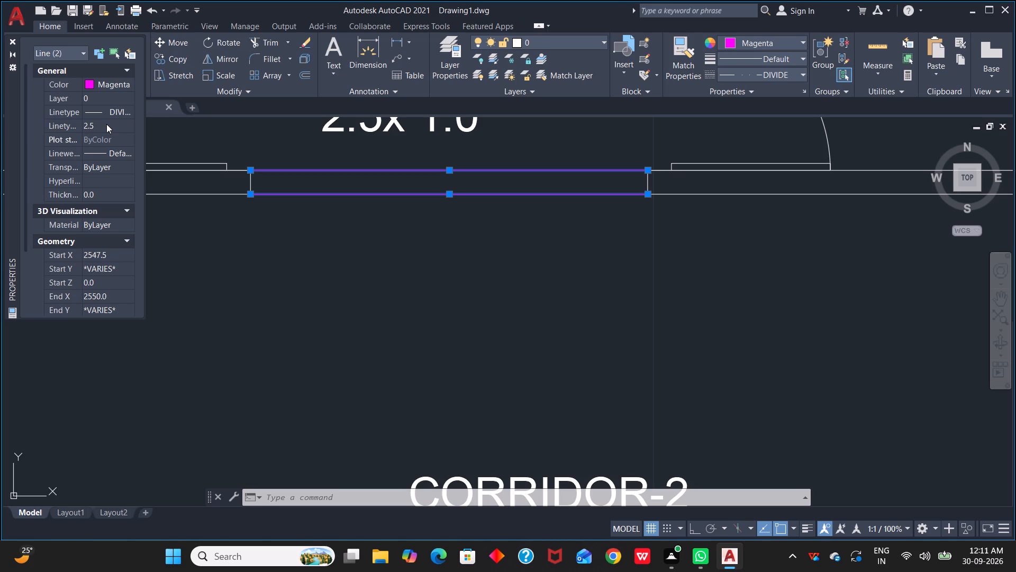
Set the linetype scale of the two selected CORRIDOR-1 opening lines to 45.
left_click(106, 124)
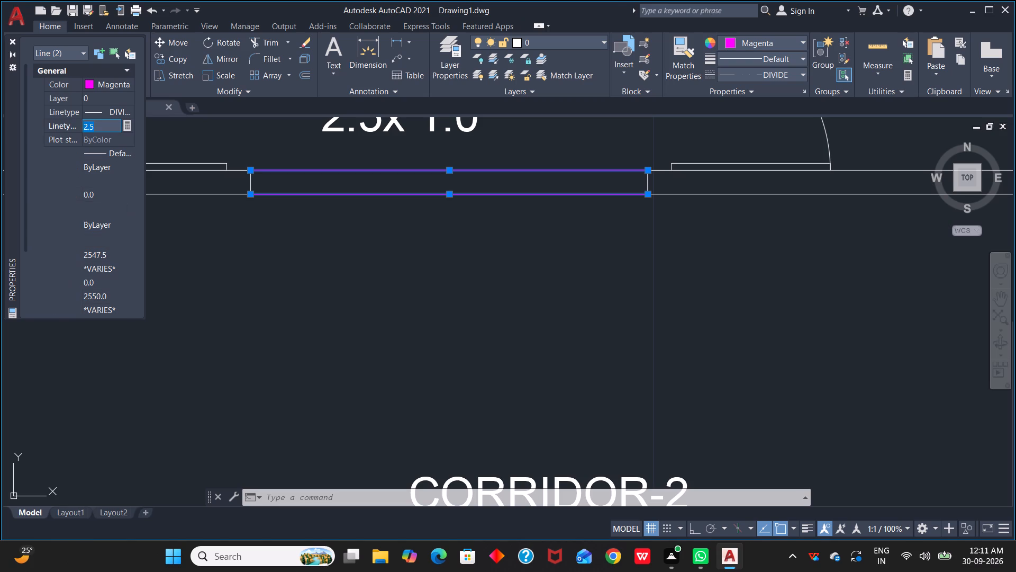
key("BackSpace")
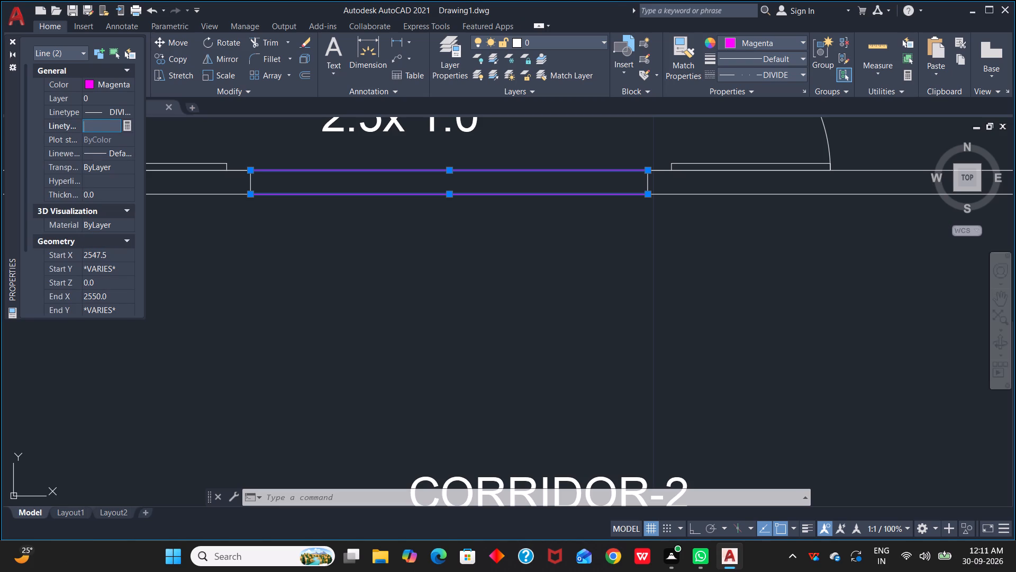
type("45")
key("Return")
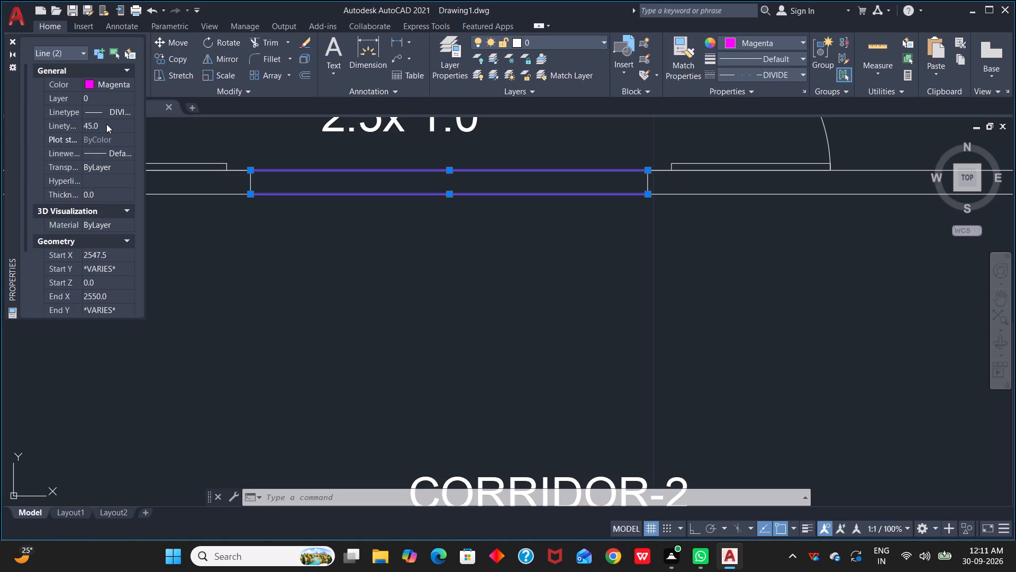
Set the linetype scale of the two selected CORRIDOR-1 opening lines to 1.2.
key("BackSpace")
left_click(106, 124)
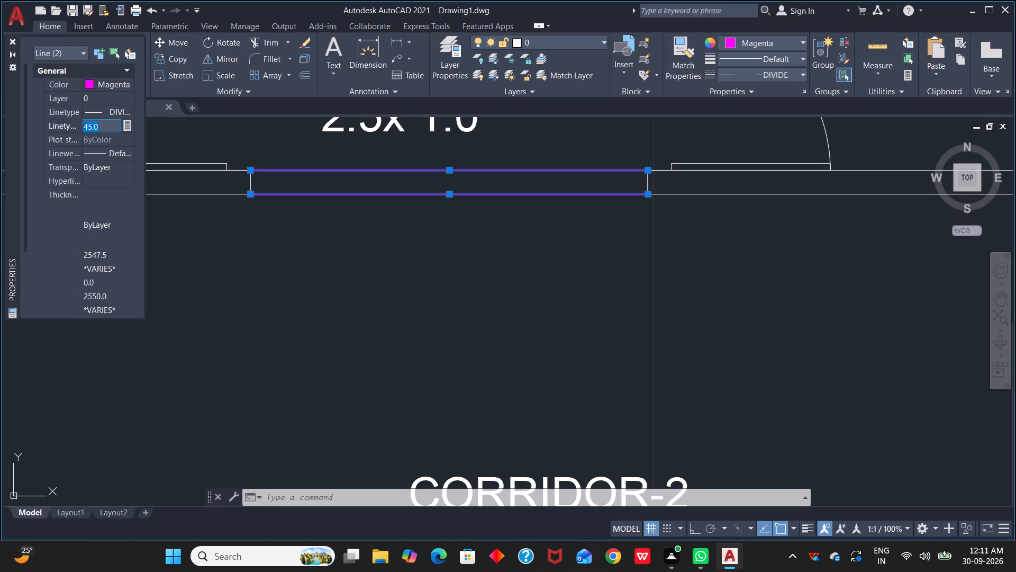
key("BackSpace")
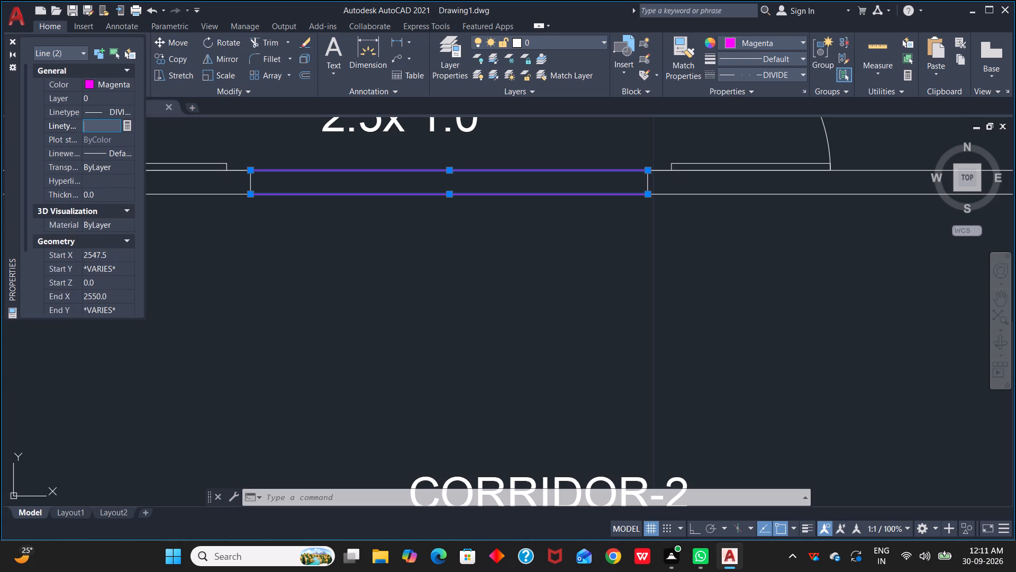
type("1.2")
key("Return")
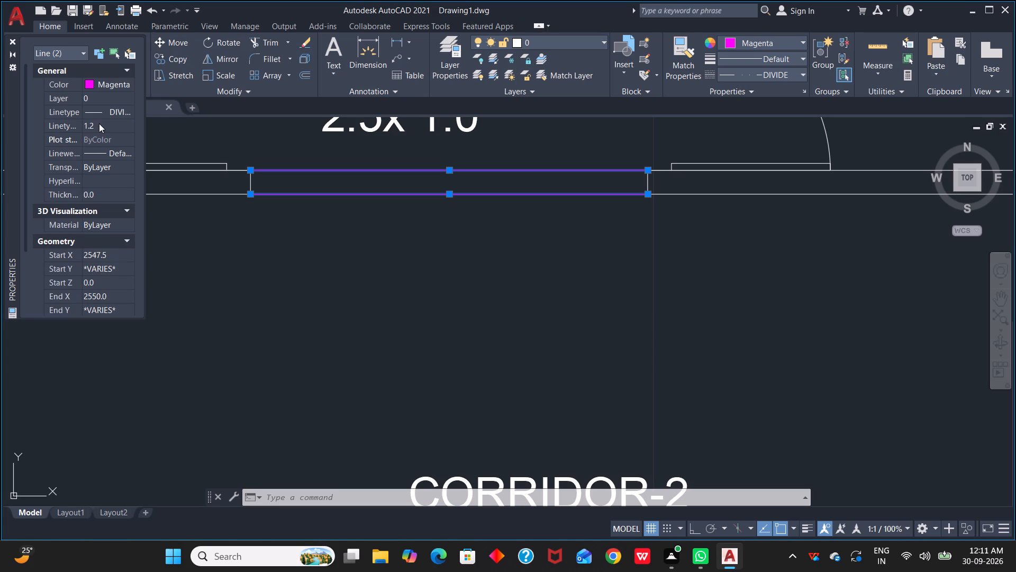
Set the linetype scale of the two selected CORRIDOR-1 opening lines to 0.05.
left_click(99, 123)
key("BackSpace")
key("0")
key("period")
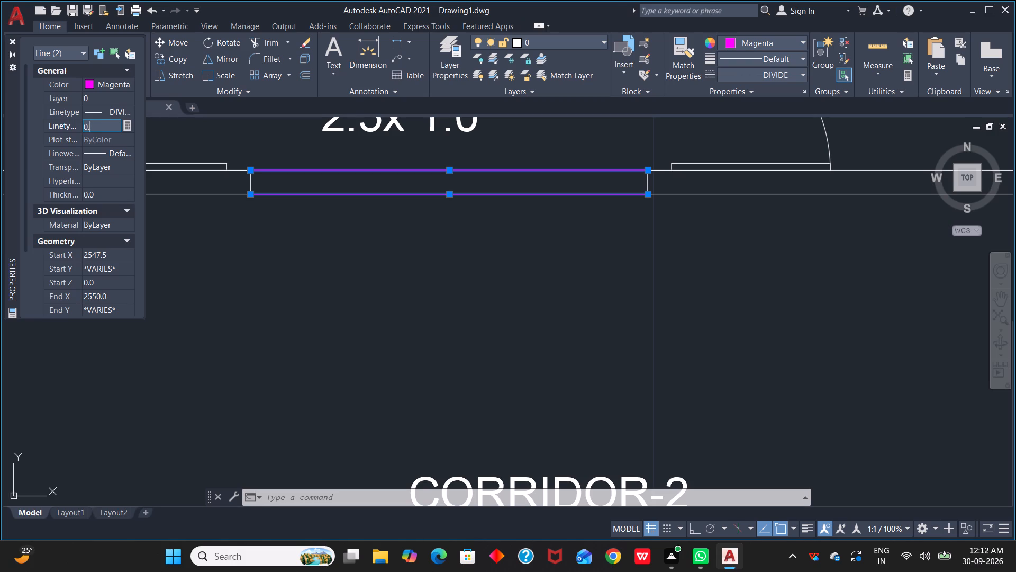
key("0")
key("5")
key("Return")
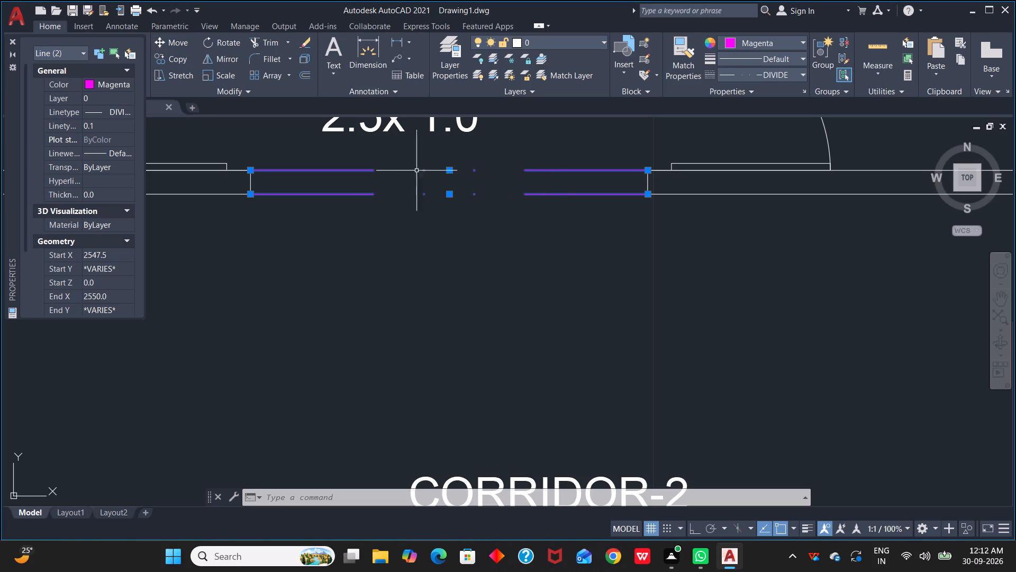
Set the linetype scale of the two selected CORRIDOR-1 opening lines to 0.002 and clear the selection.
left_click(96, 121)
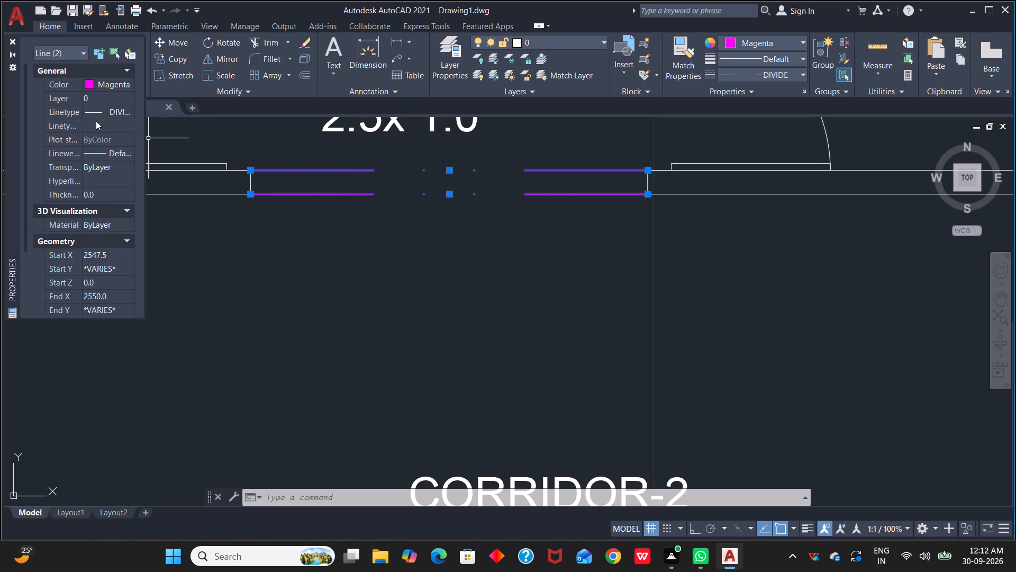
key("BackSpace")
type("0.")
key("0")
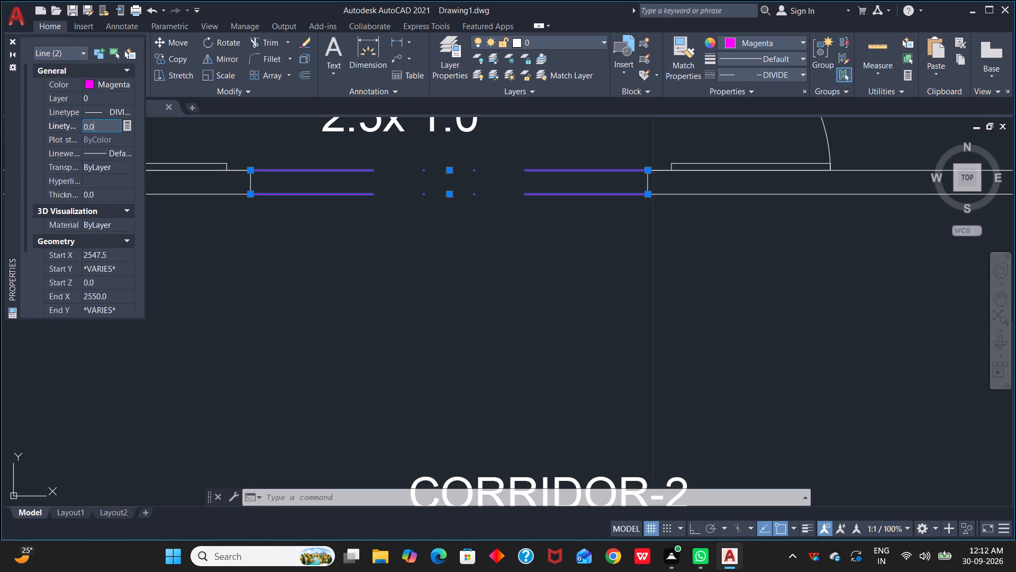
key("0")
key("2")
key("Return")
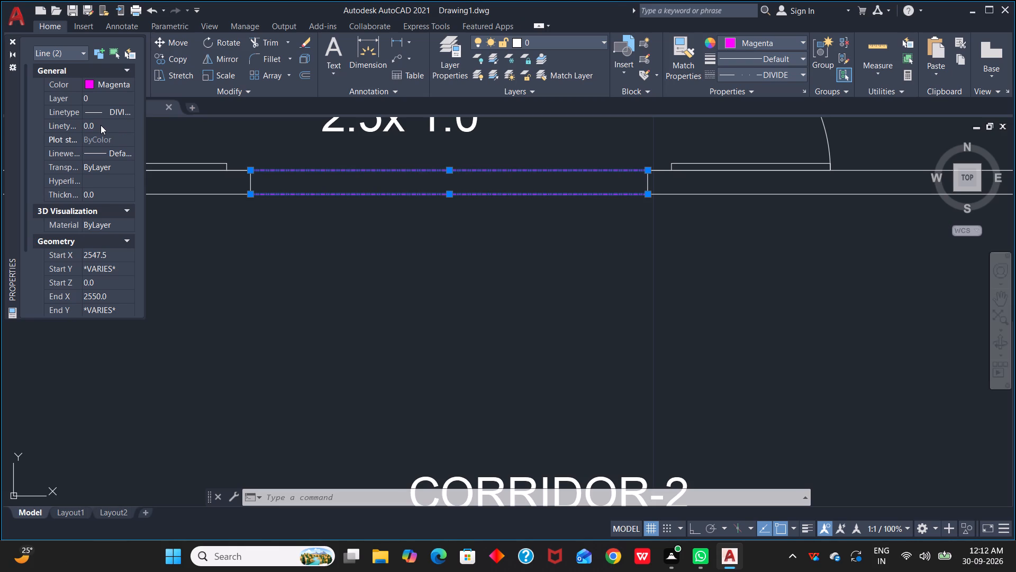
left_click(386, 255)
left_click(386, 255)
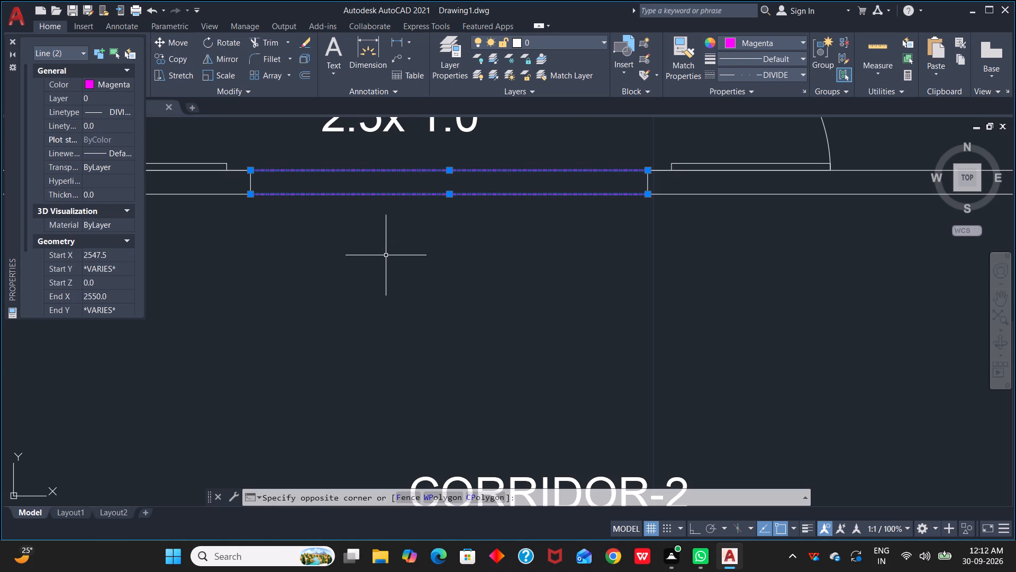
key("Escape")
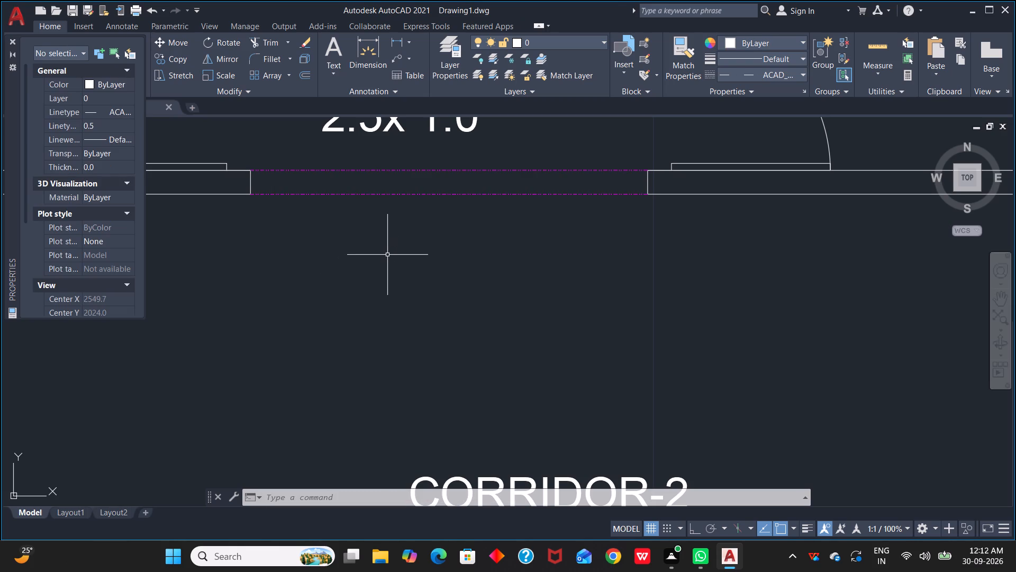
Change the linetype of the two magenta CORRIDOR-1 opening lines to ACAD_ISO02W100, clear the selection and close the object properties.
scroll(429, 213, "up", 1)
left_click(450, 183)
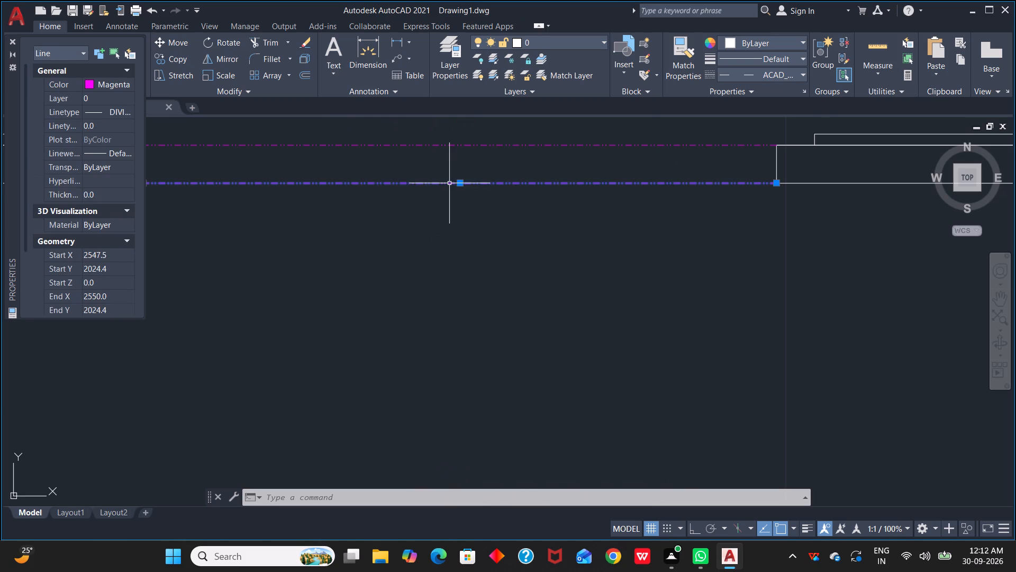
left_click(218, 145)
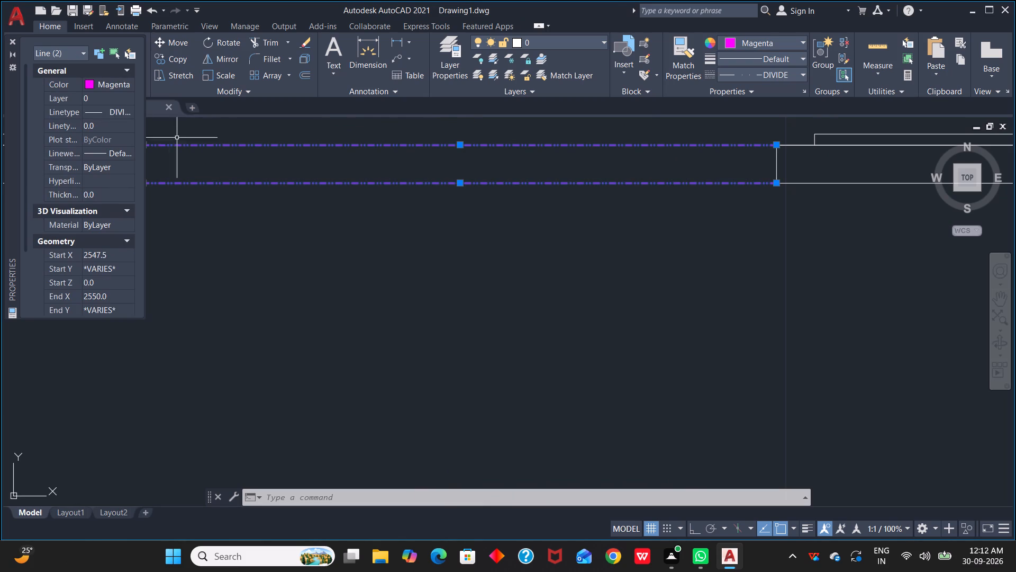
left_click(104, 110)
left_click(127, 112)
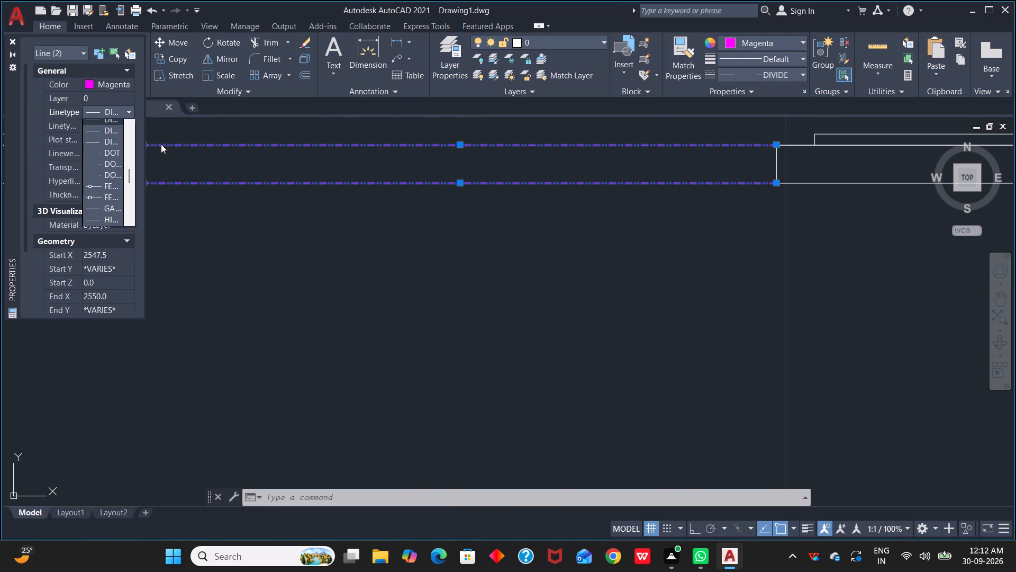
scroll(110, 137, "up", 2)
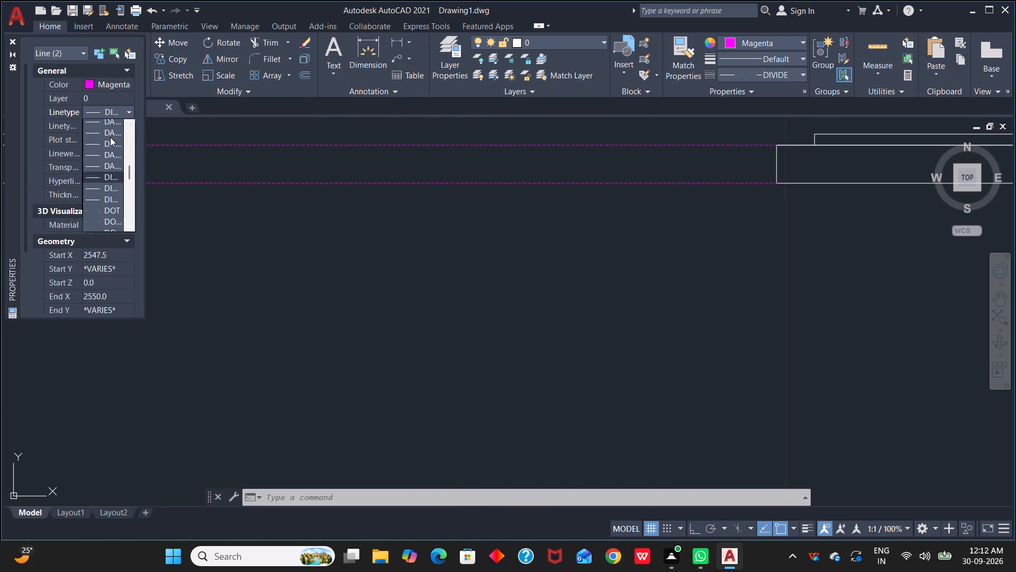
scroll(110, 132, "up", 3)
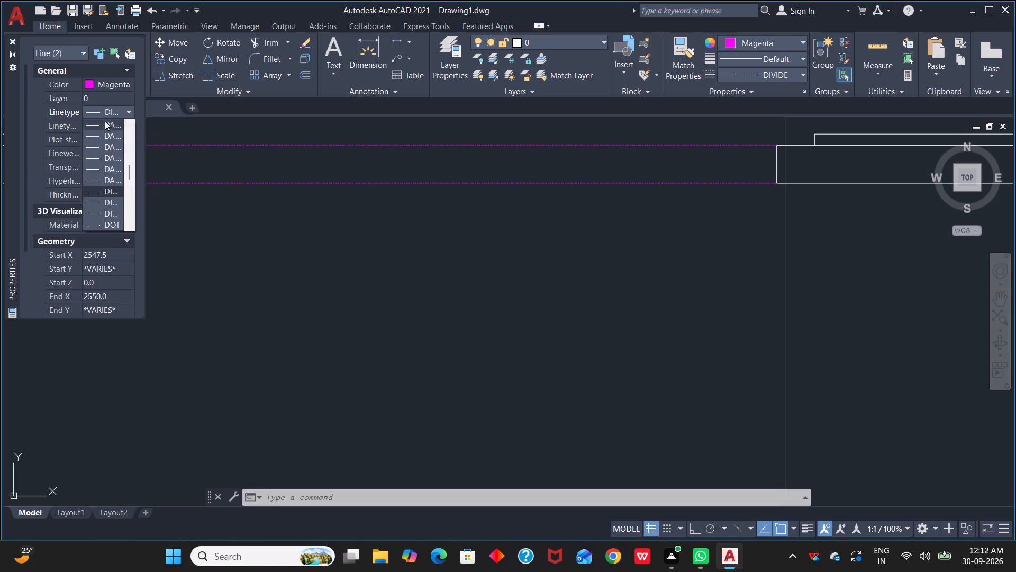
left_click(800, 73)
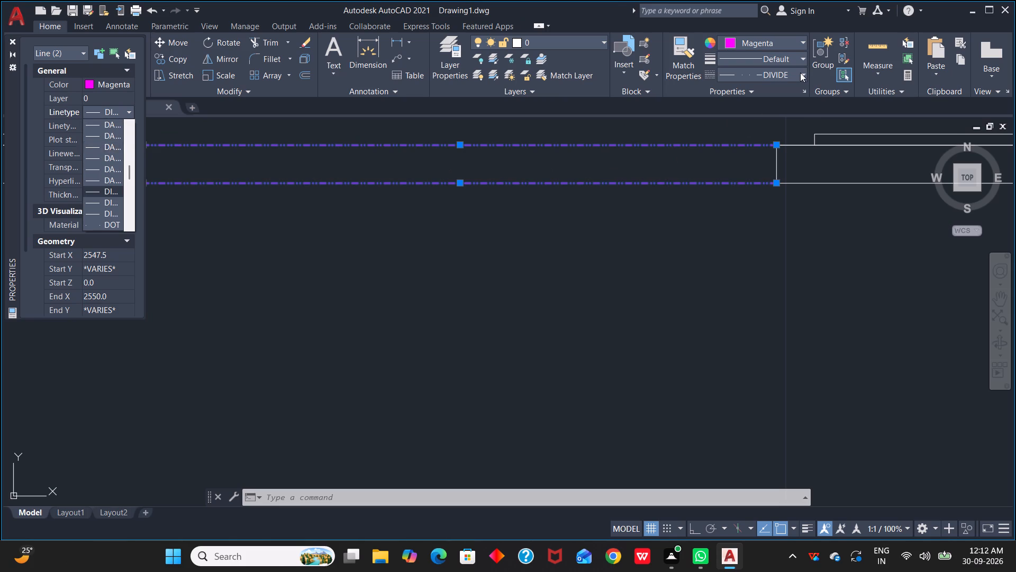
left_click(802, 74)
left_click(803, 75)
left_click(802, 73)
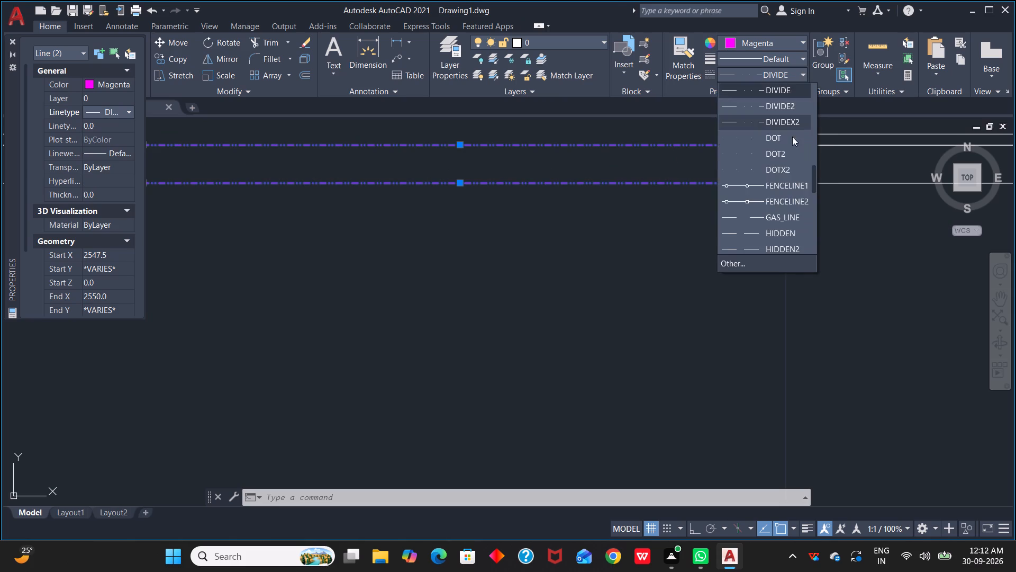
scroll(778, 151, "up", 11)
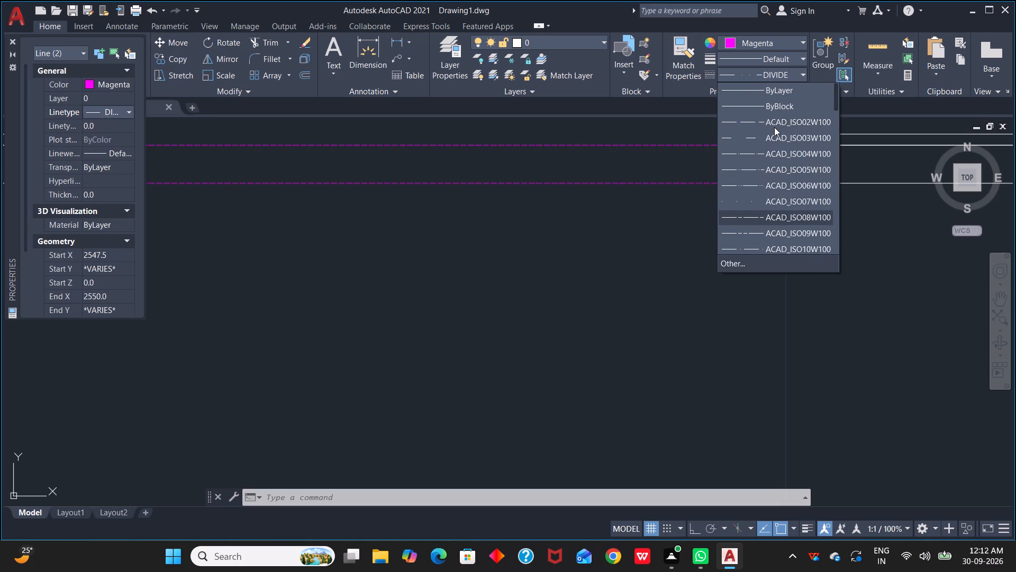
scroll(774, 127, "up", 2)
left_click(774, 120)
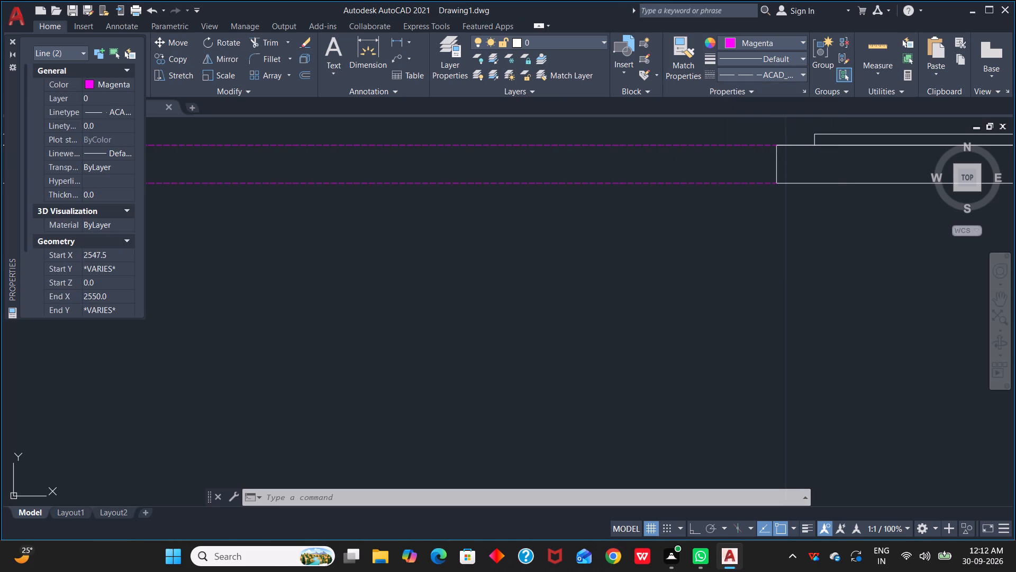
key("Escape")
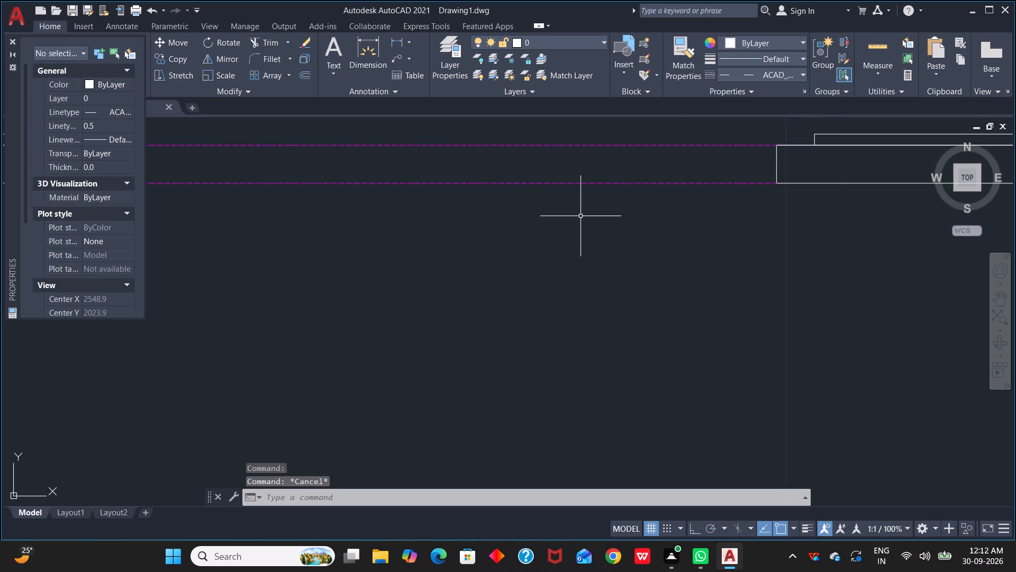
left_click(12, 43)
Offset the KITCHEN's upper and left inner wall lines 0.50 into the room to outline the counter.
scroll(371, 257, "down", 3)
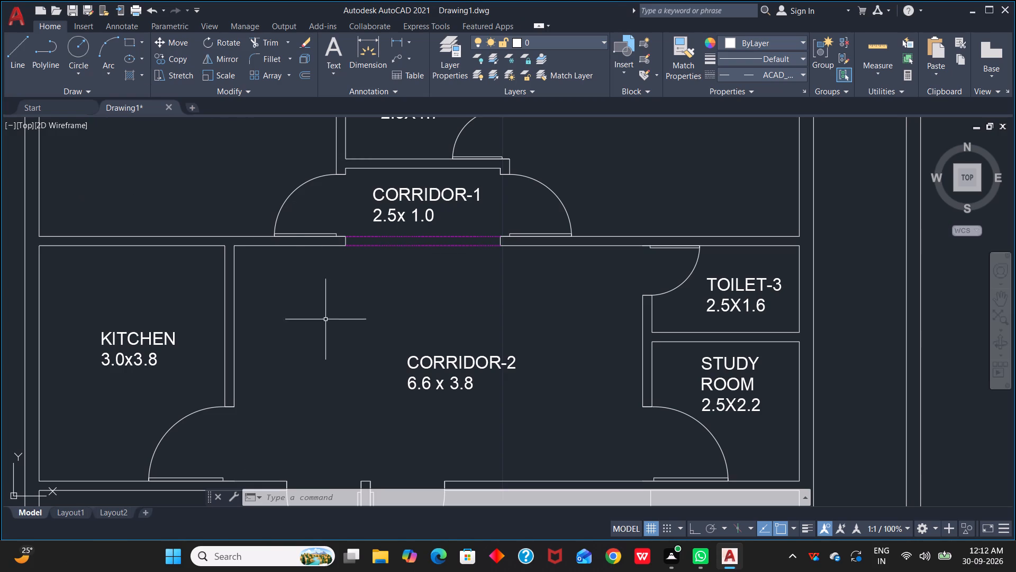
type("O")
key("space")
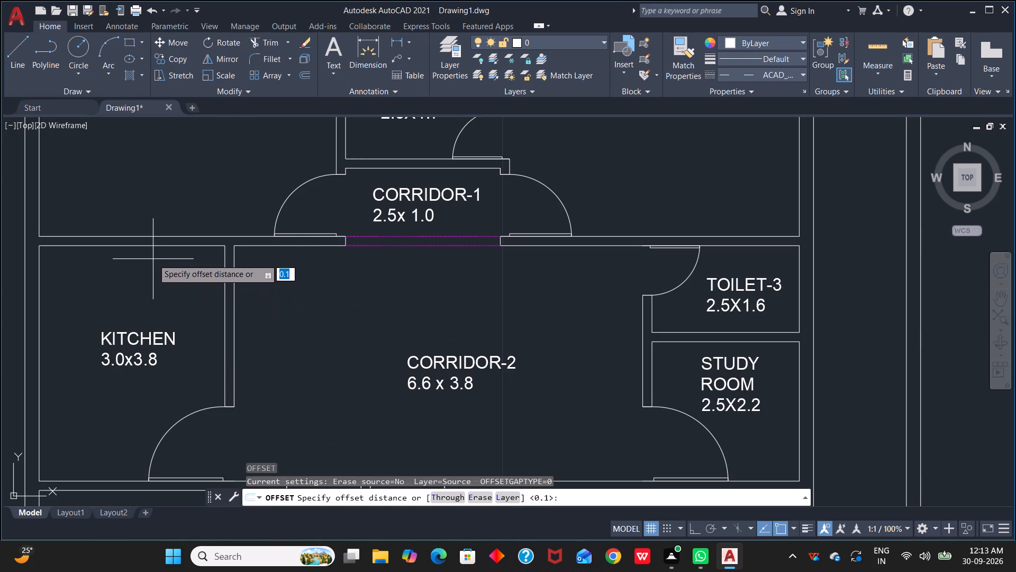
type("0.50")
key("Return")
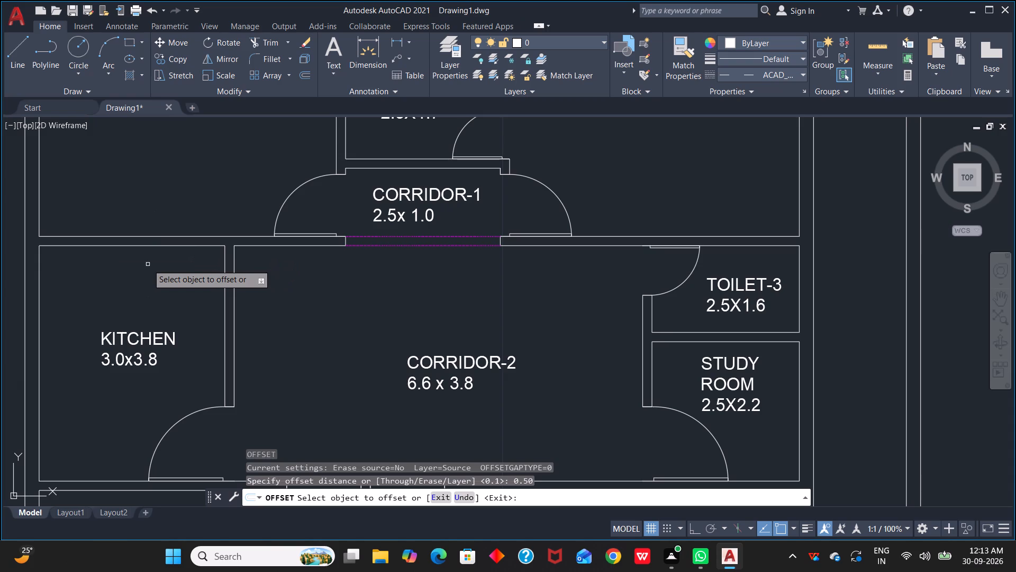
left_click(141, 246)
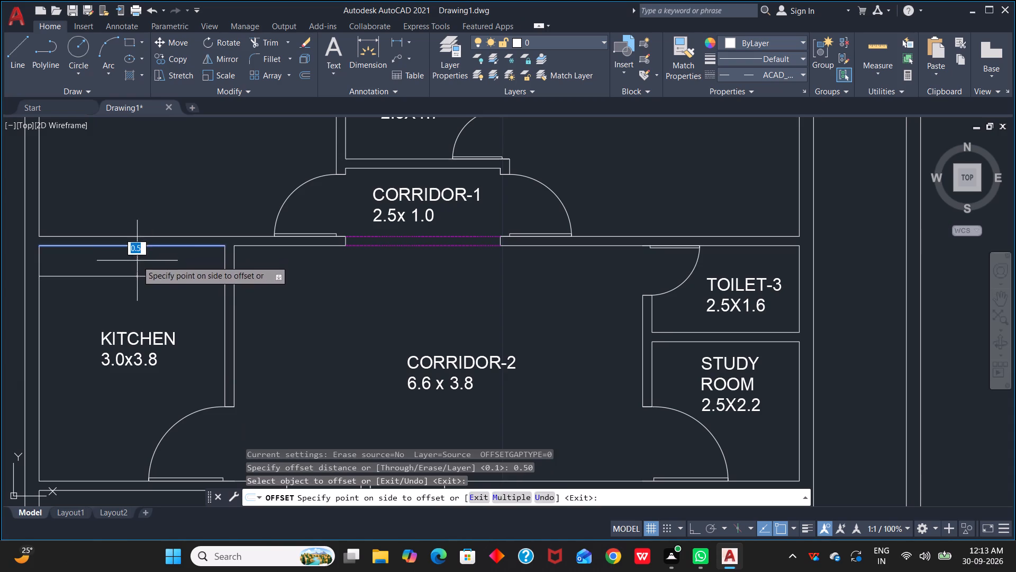
left_click(137, 261)
left_click(39, 319)
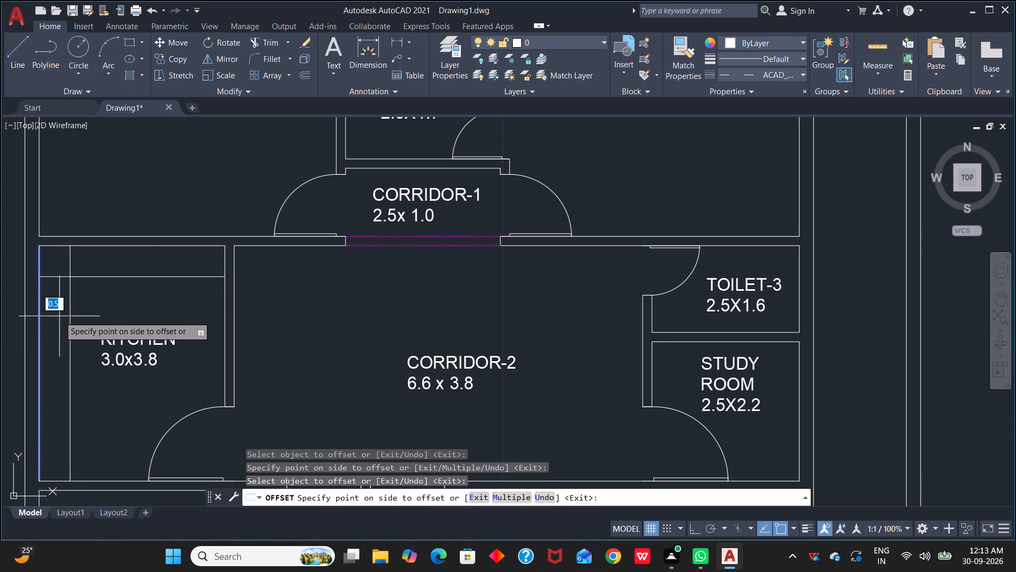
left_click(63, 316)
key("Escape")
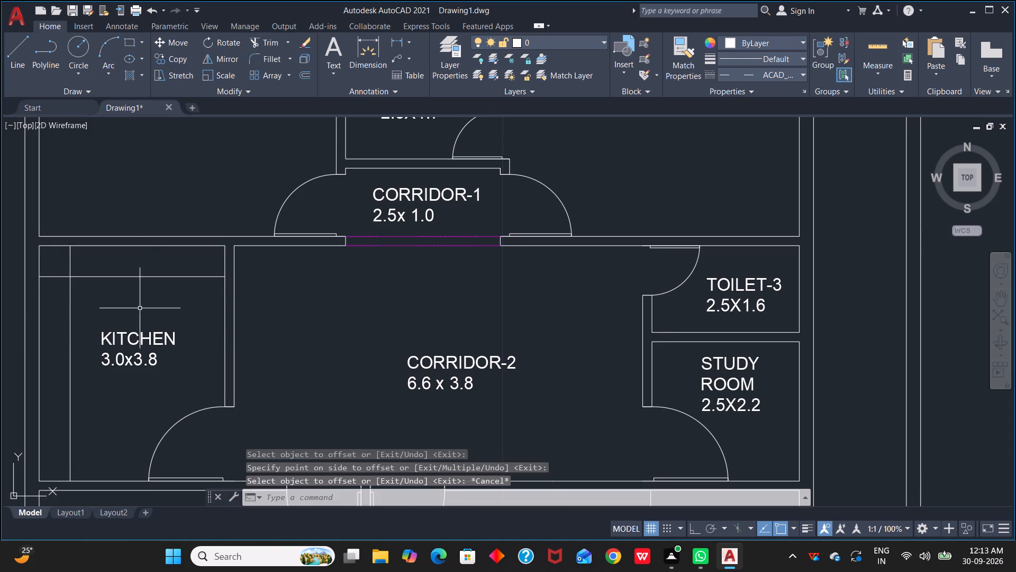
Trim the overlapping ends of the two counter lines at the KITCHEN's upper-left corner.
key("Escape")
type("TR")
key("space")
left_click_drag(79, 261, 57, 288)
Set the current object colour to black (0,0,0) and the current linetype to ByLayer, leaving the Trim command.
scroll(178, 328, "down", 1)
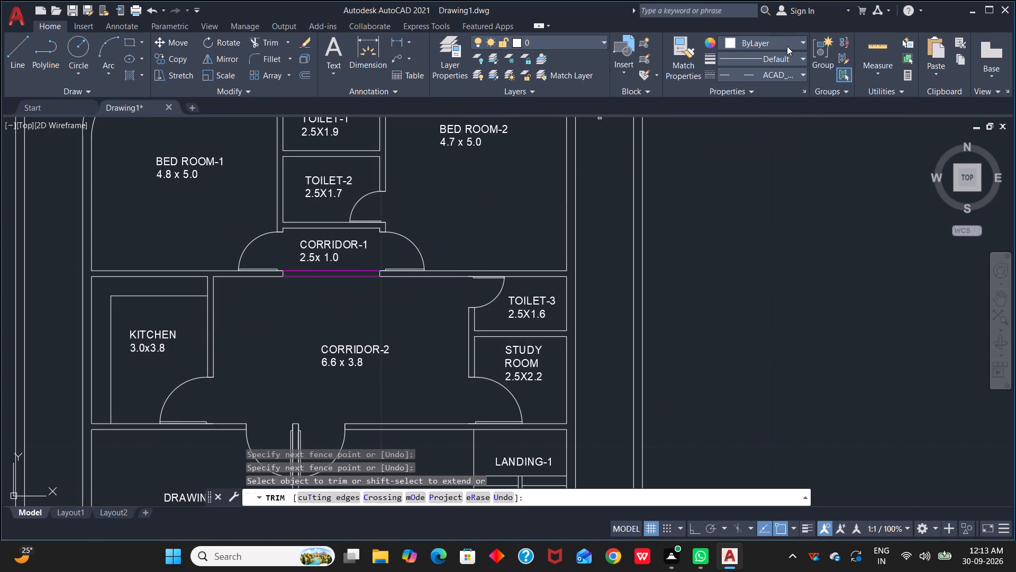
left_click(801, 42)
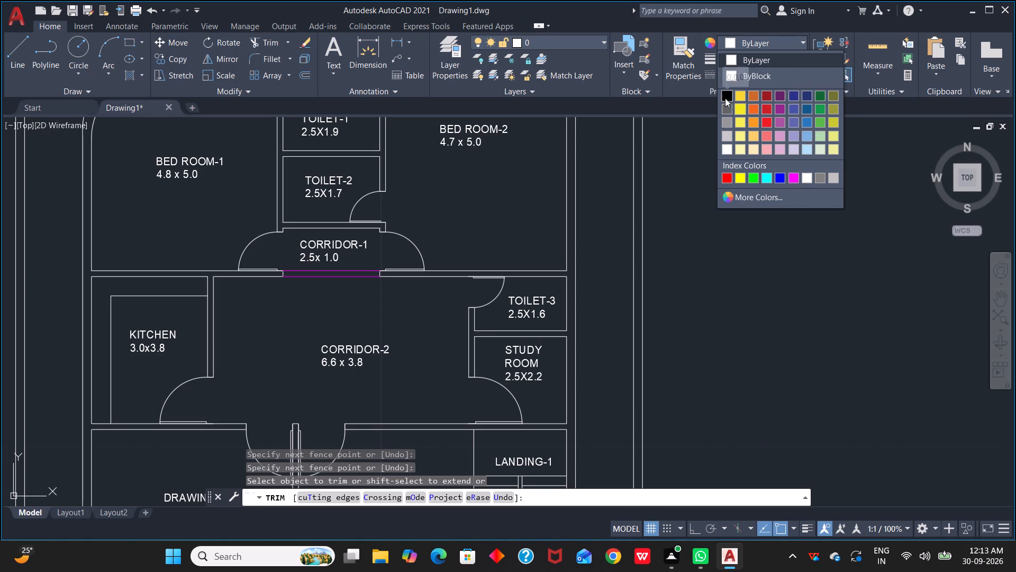
left_click(725, 94)
left_click(121, 287)
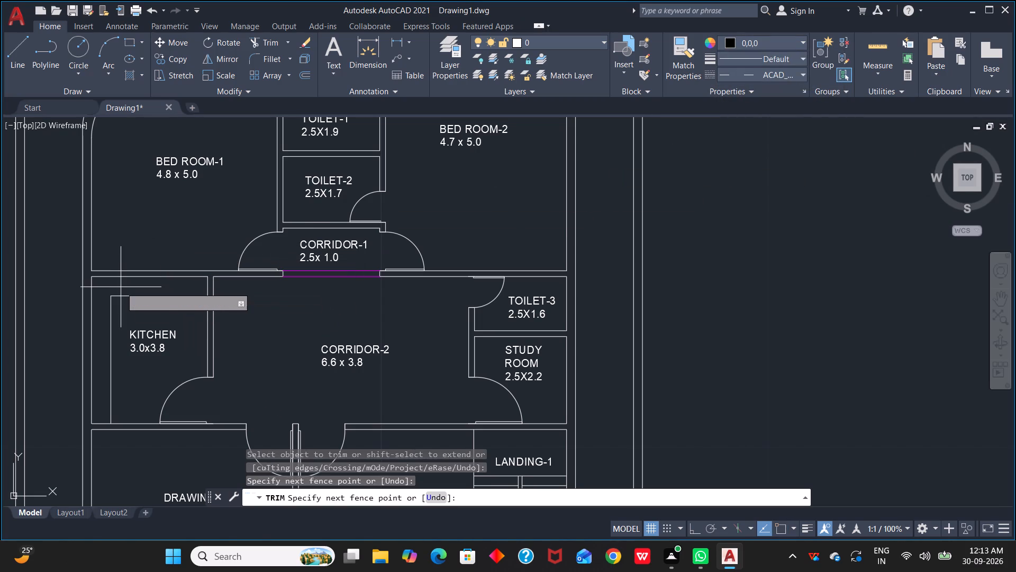
left_click(133, 290)
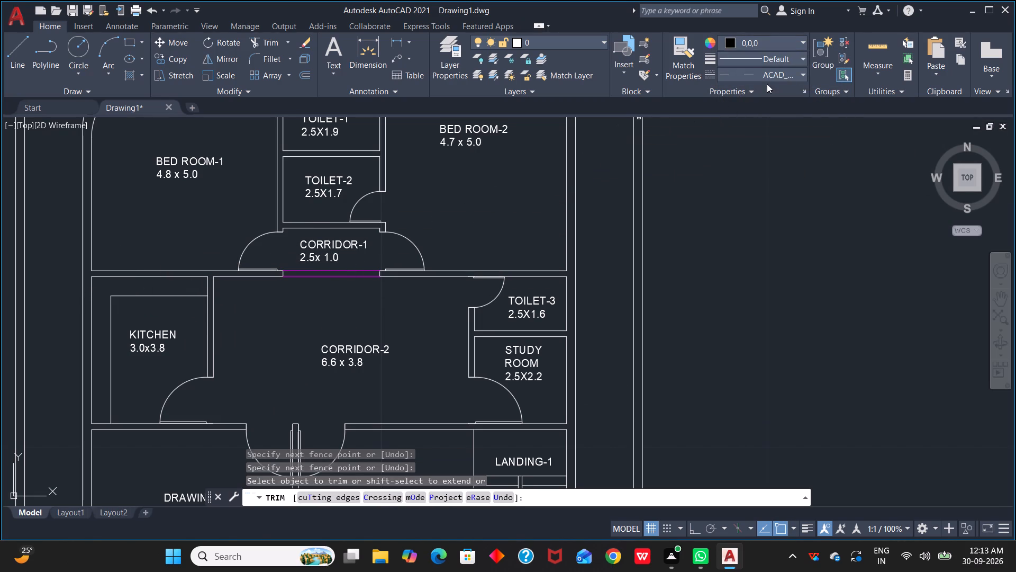
left_click(801, 73)
scroll(783, 106, "up", 3)
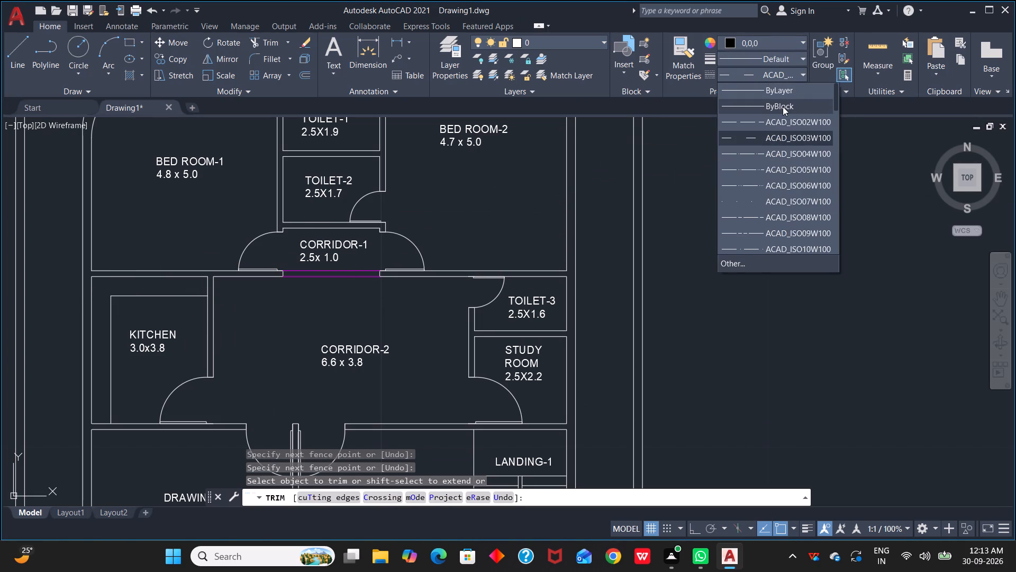
scroll(783, 106, "up", 1)
left_click(787, 91)
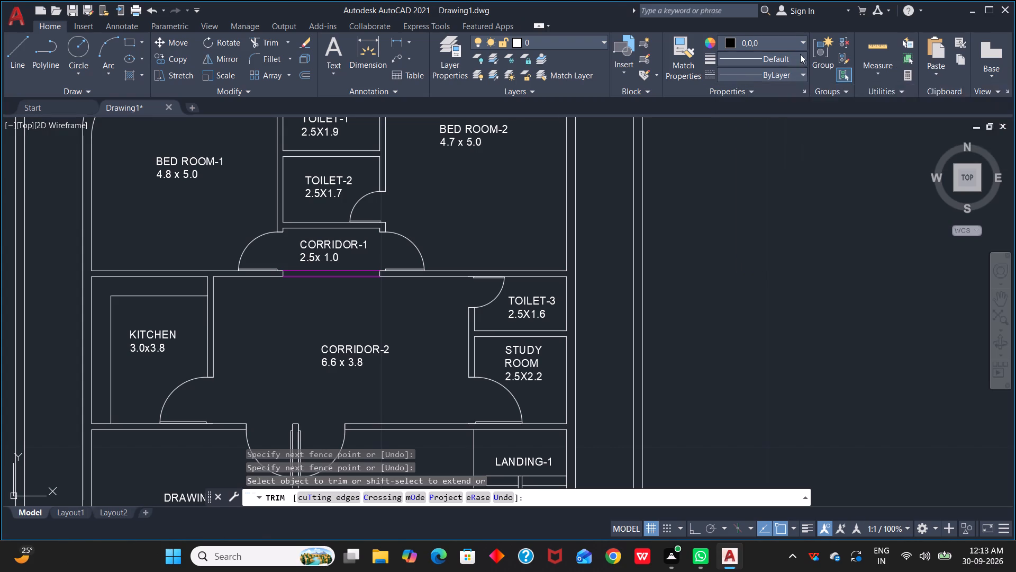
left_click(107, 288)
key("Escape")
key("Escape")
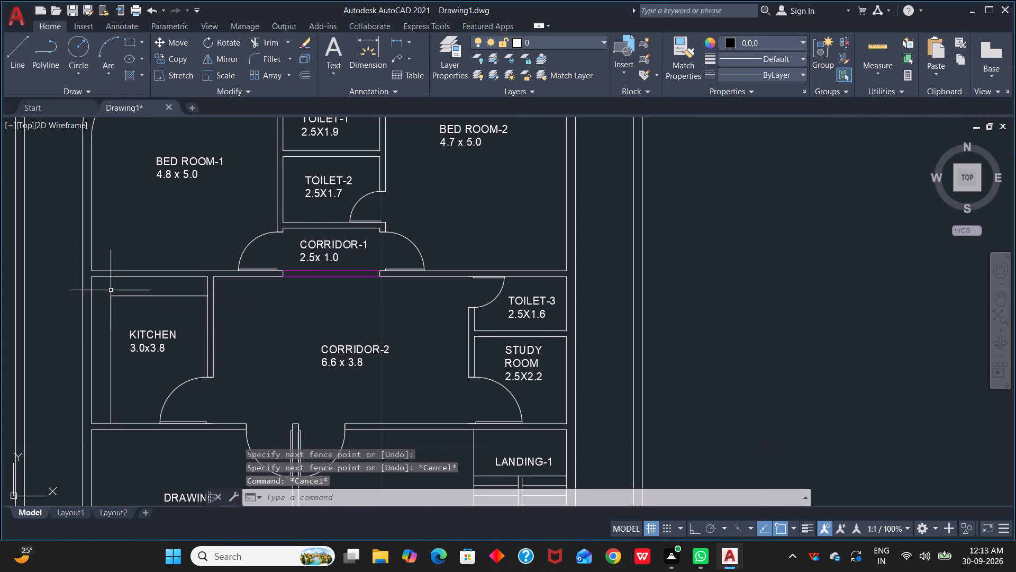
left_click(731, 38)
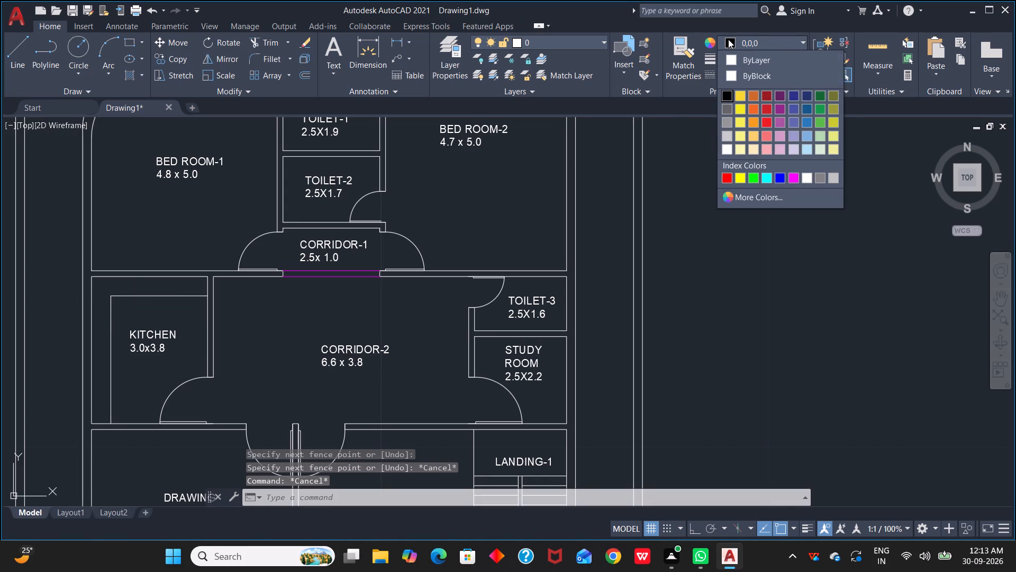
left_click(725, 97)
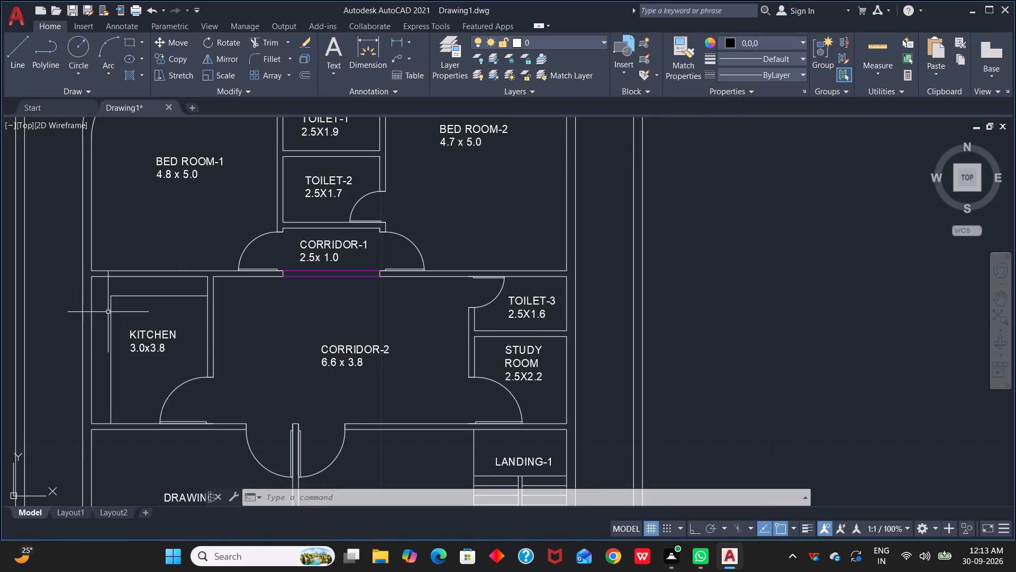
Hatch the L-shaped KITCHEN counter with a solid fill in grey 99,100,102.
key("Escape")
key("h")
key("space")
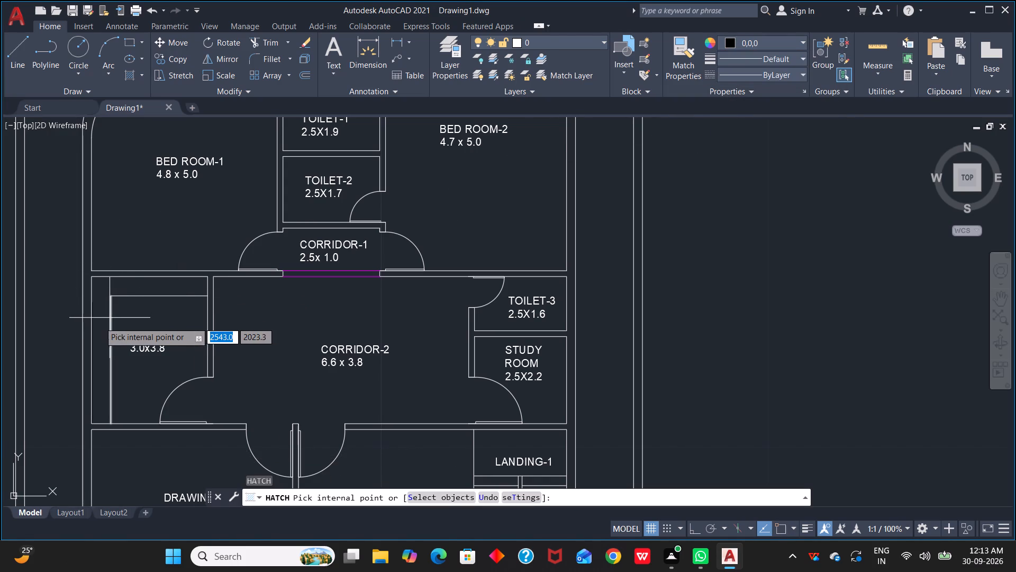
left_click(134, 66)
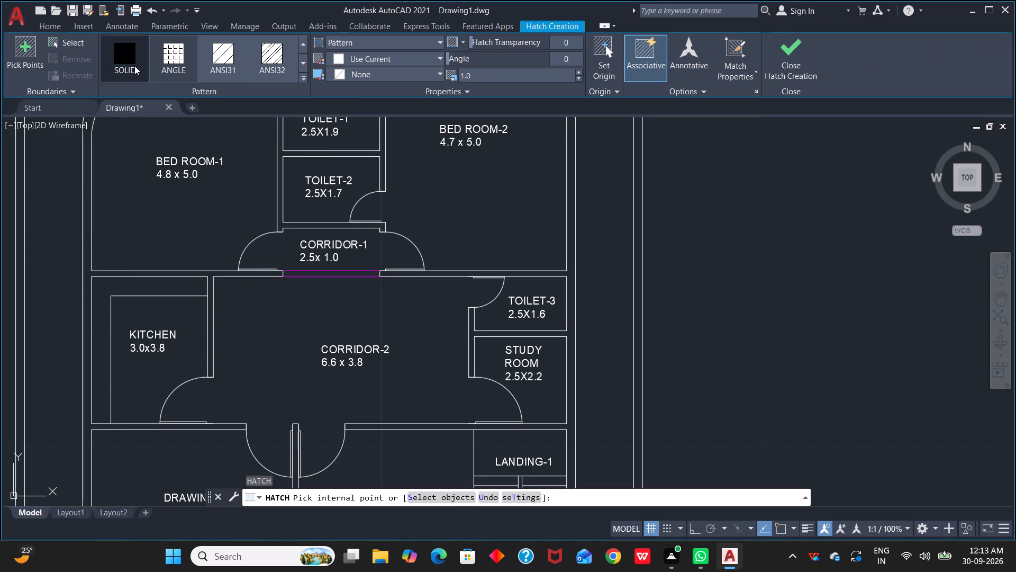
left_click(439, 39)
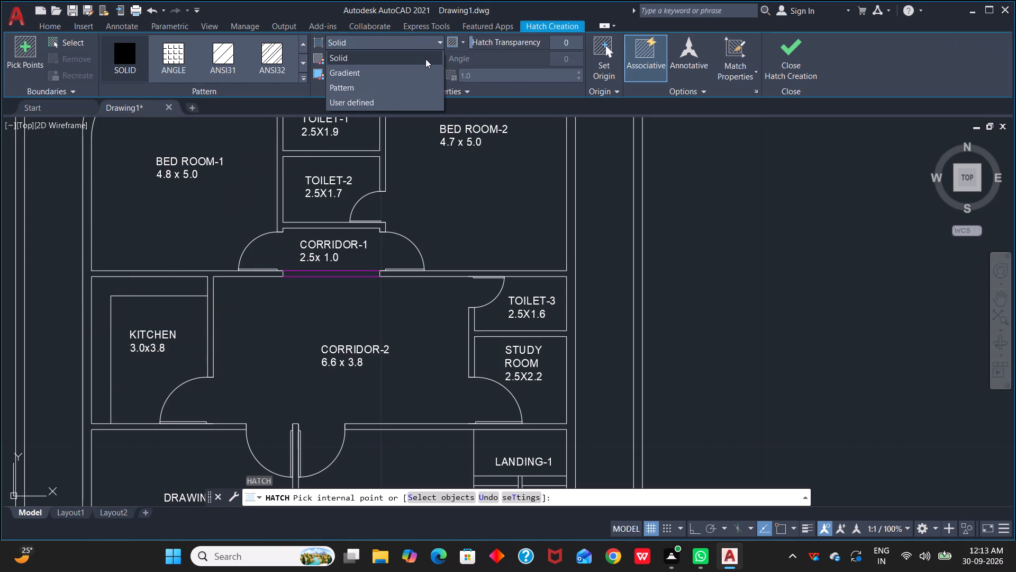
left_click(428, 51)
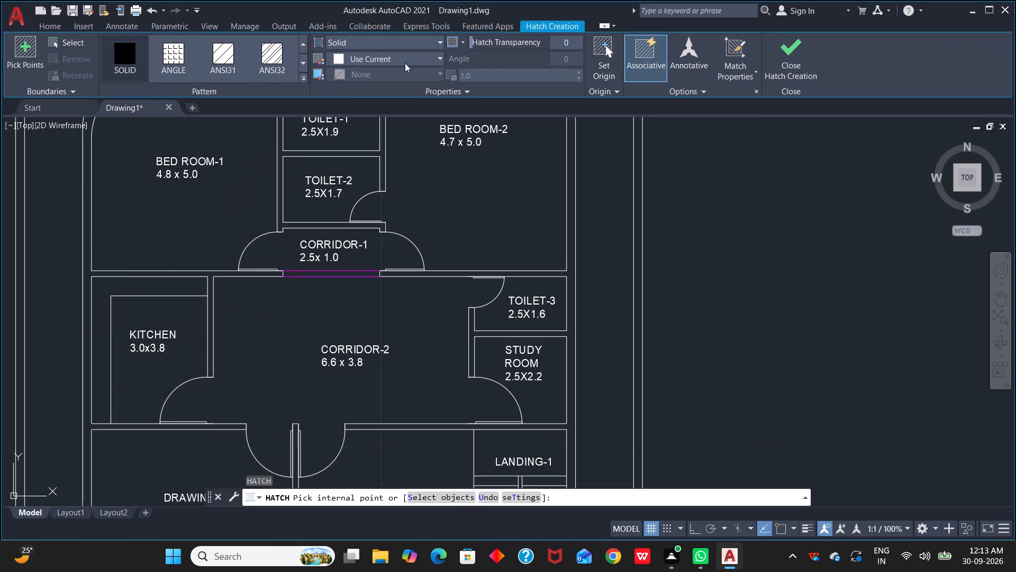
left_click(435, 57)
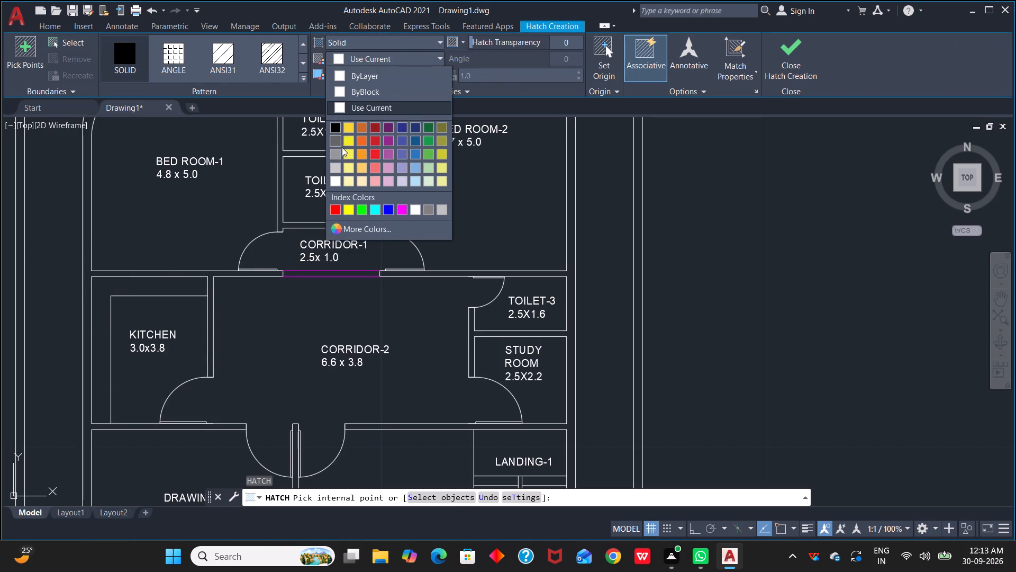
left_click(336, 139)
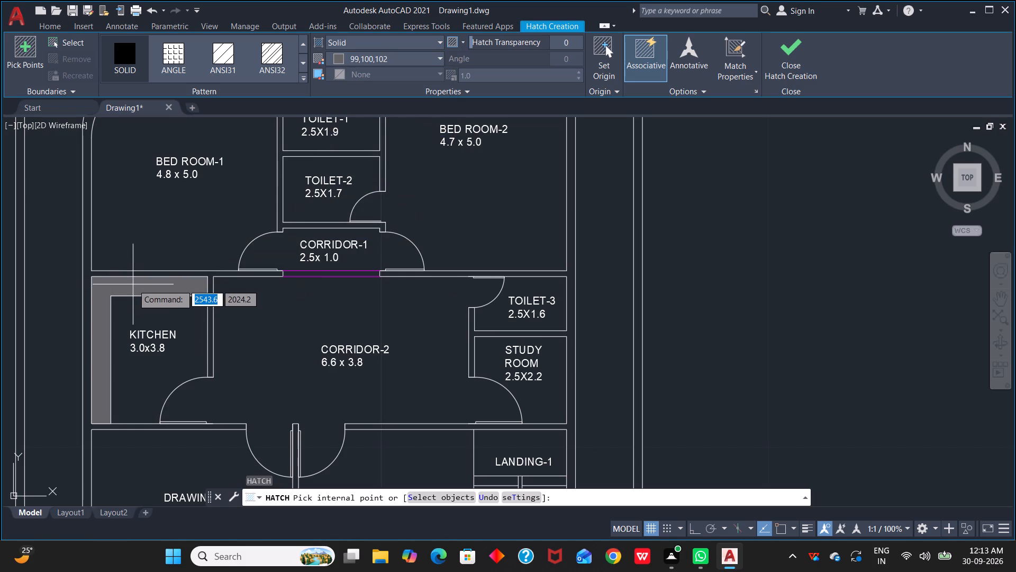
left_click(133, 285)
key("Escape")
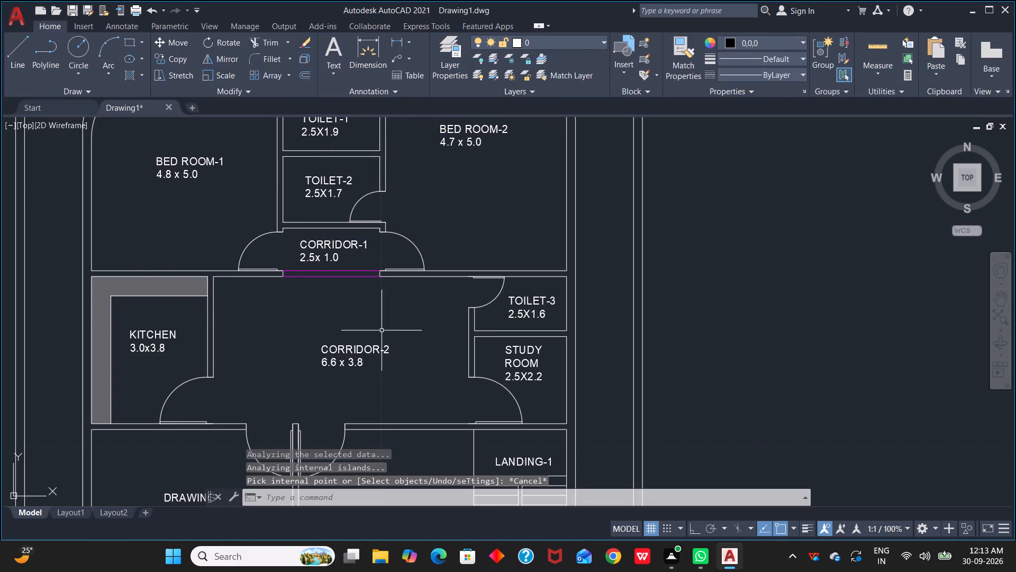
Delete the leftover door symbol lying outside the house plan, beyond the boundary wall.
scroll(384, 330, "down", 1)
key("Escape")
scroll(329, 359, "down", 1)
middle_click_drag(335, 358, 356, 299)
left_click_drag(698, 164, 739, 175)
left_click(849, 251)
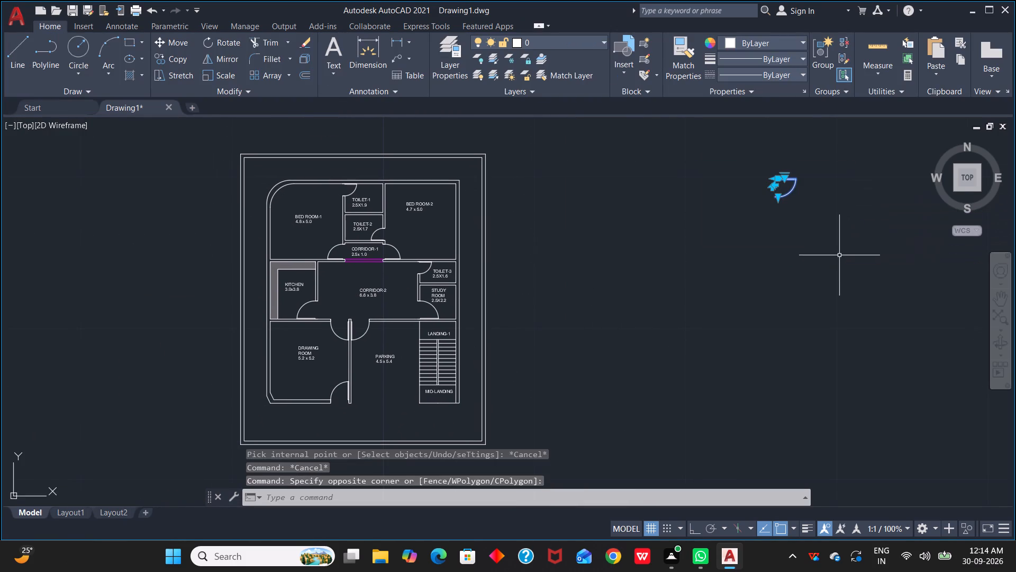
key("Delete")
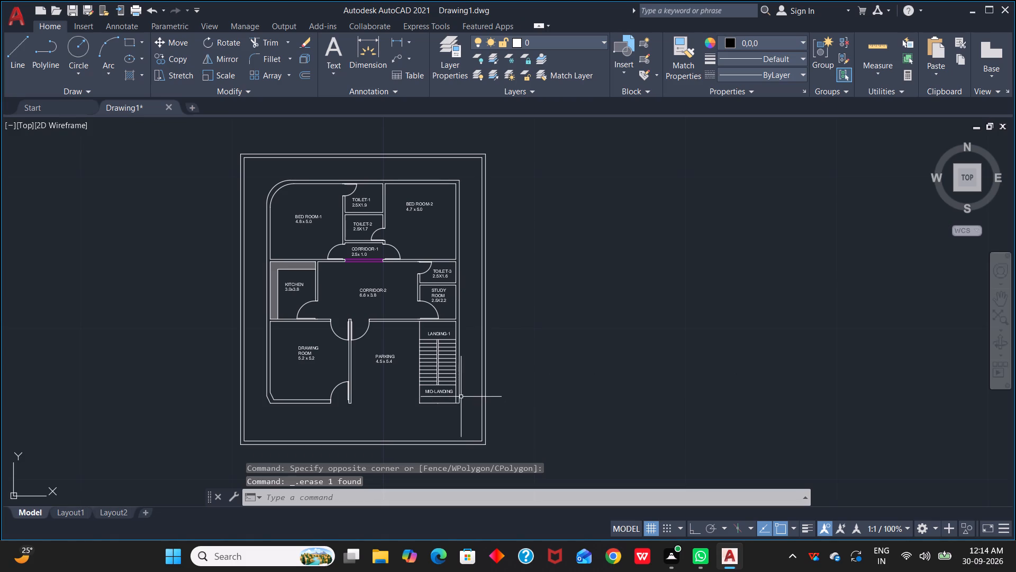
Inspect the house plan and the open strip between the DRAWING ROOM front wall and the boundary wall.
middle_click_drag(461, 397, 649, 322)
scroll(584, 345, "up", 1)
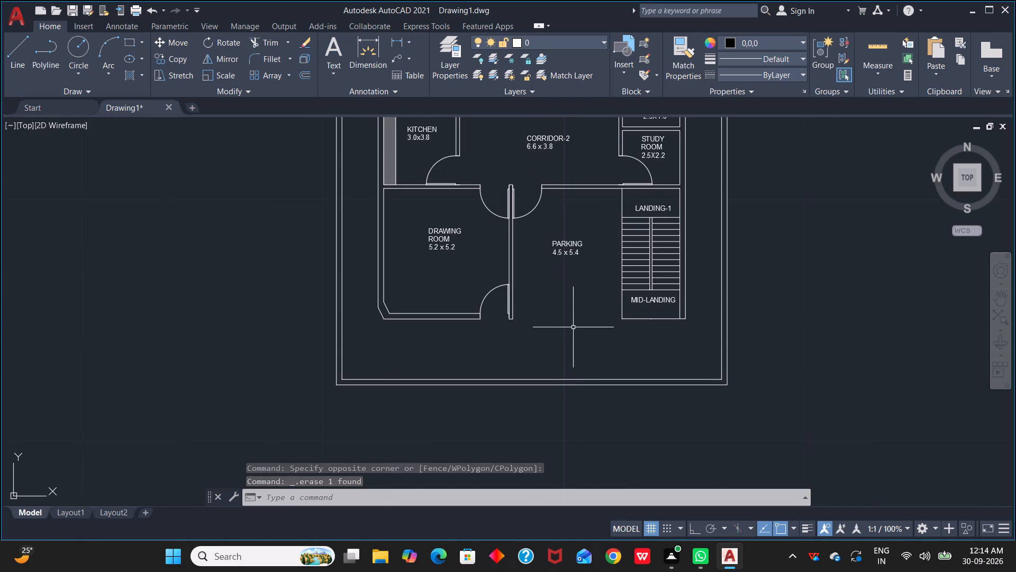
middle_click_drag(573, 327, 642, 352)
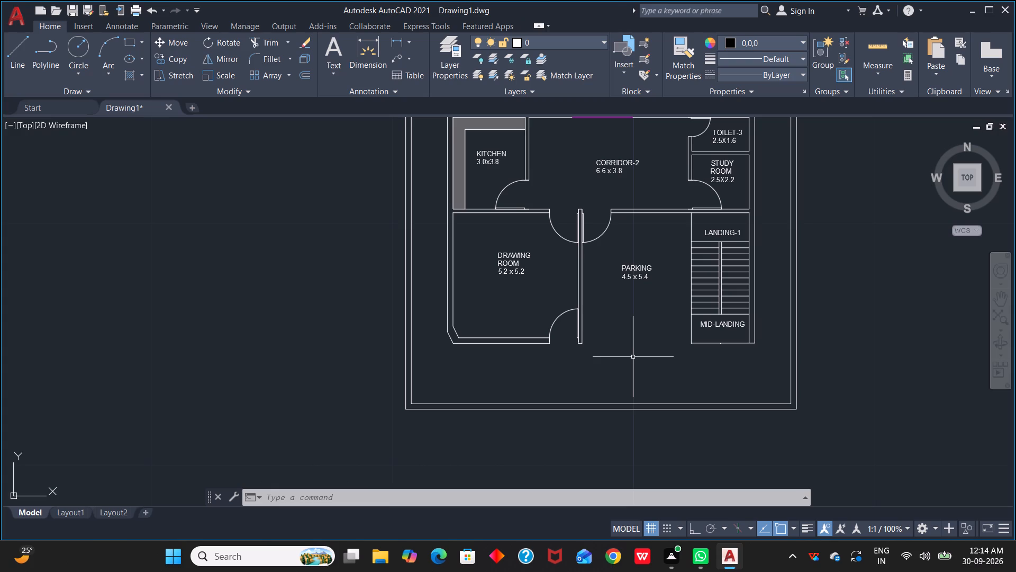
scroll(628, 298, "down", 2)
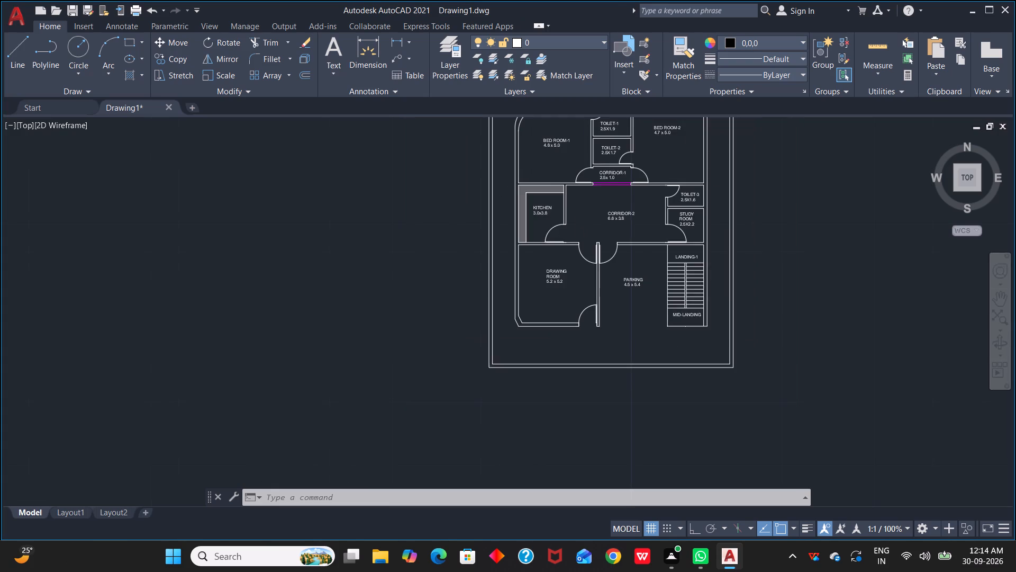
middle_click_drag(628, 298, 640, 355)
scroll(641, 343, "up", 1)
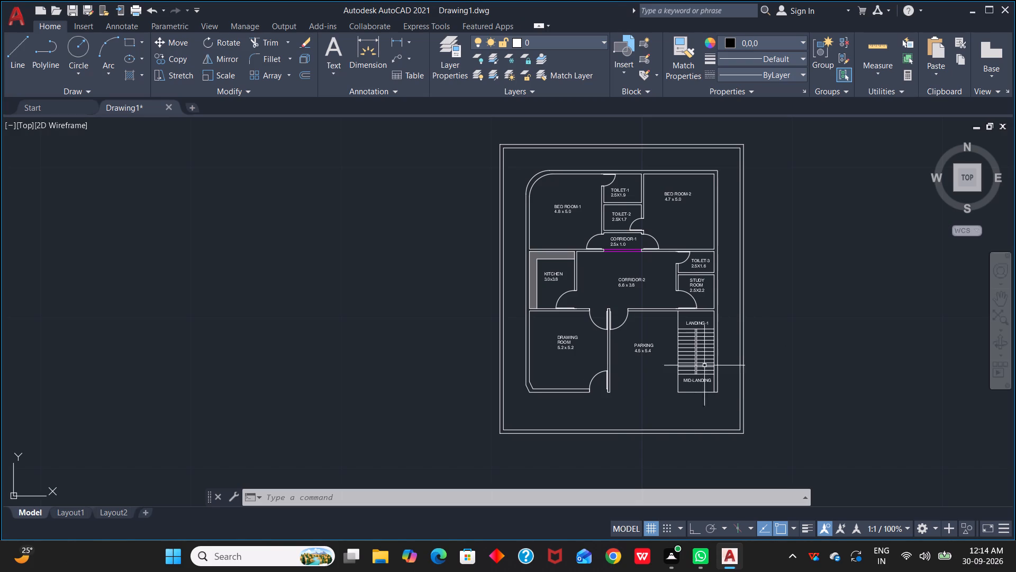
scroll(616, 405, "up", 3)
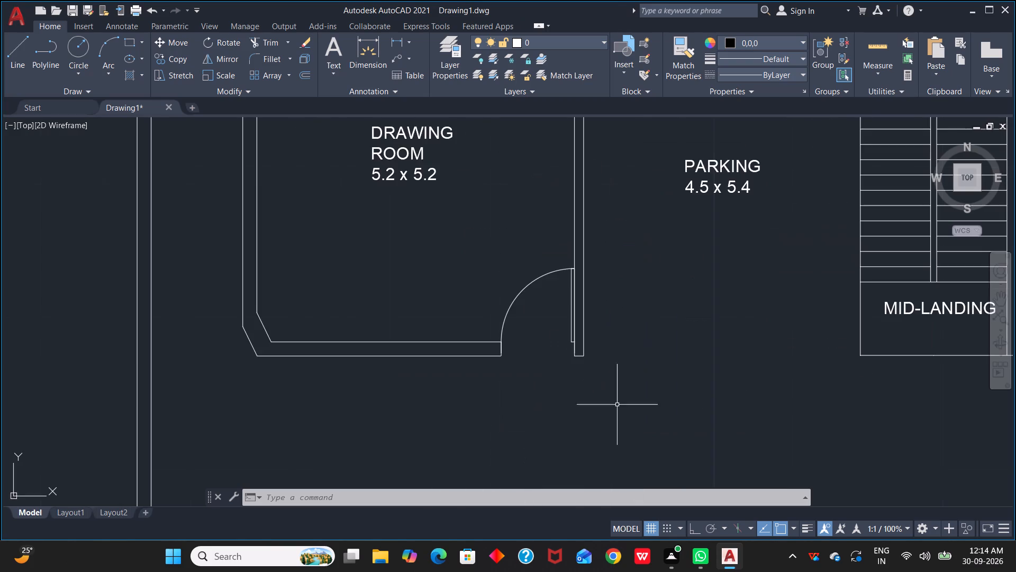
middle_click_drag(549, 433, 658, 280)
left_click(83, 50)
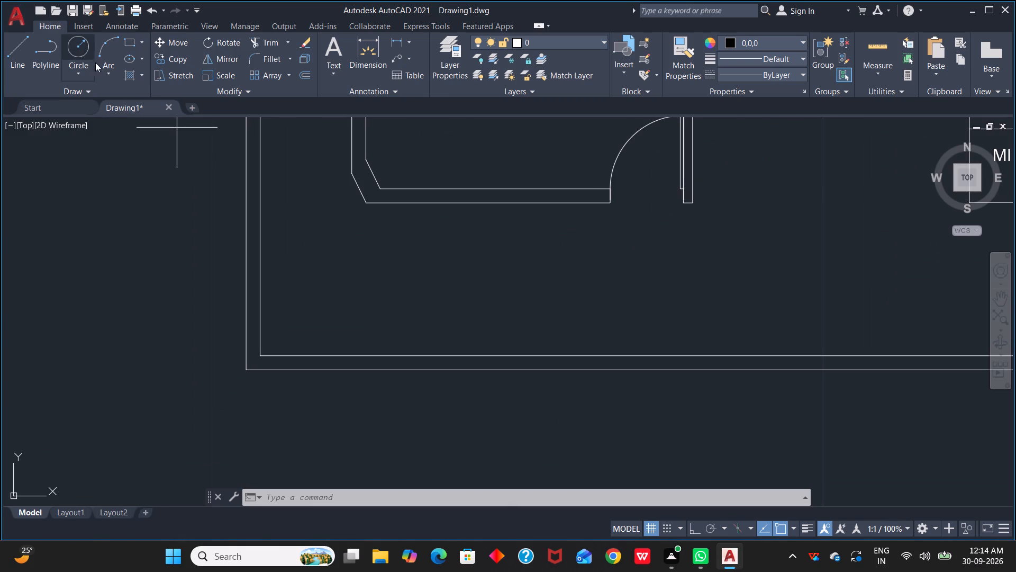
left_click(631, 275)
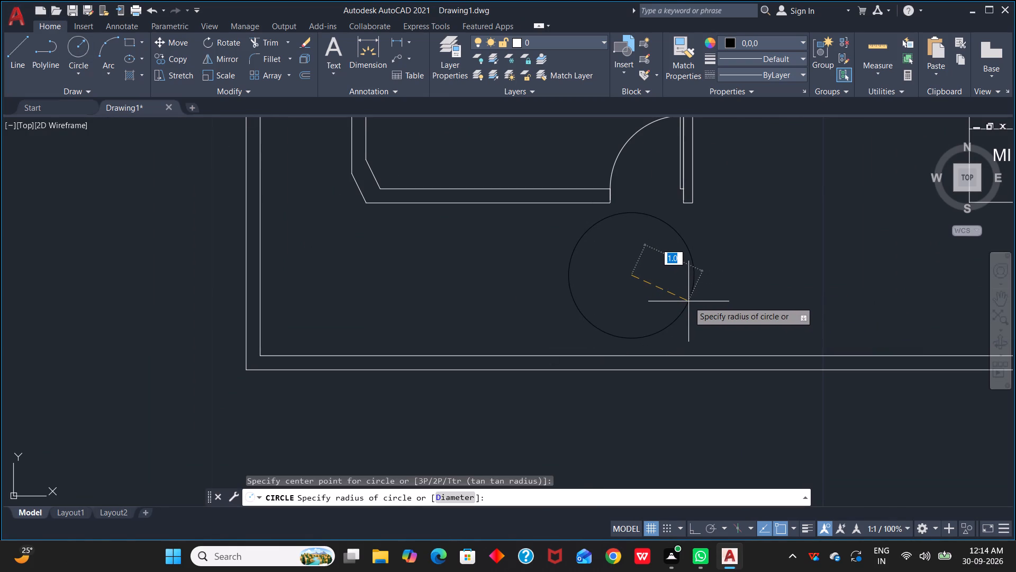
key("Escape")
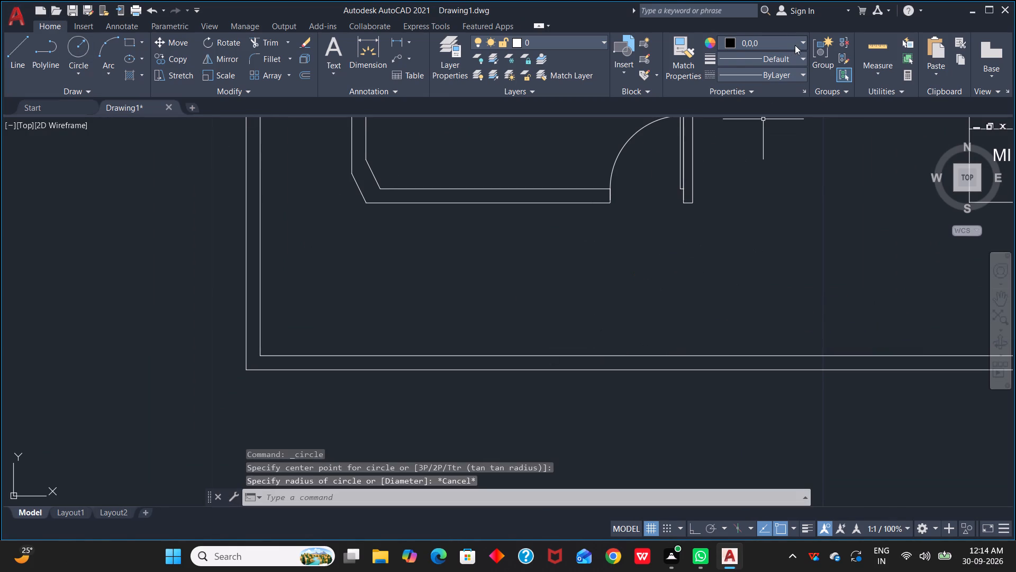
Set the current object colour to ByLayer.
left_click(795, 45)
left_click(748, 64)
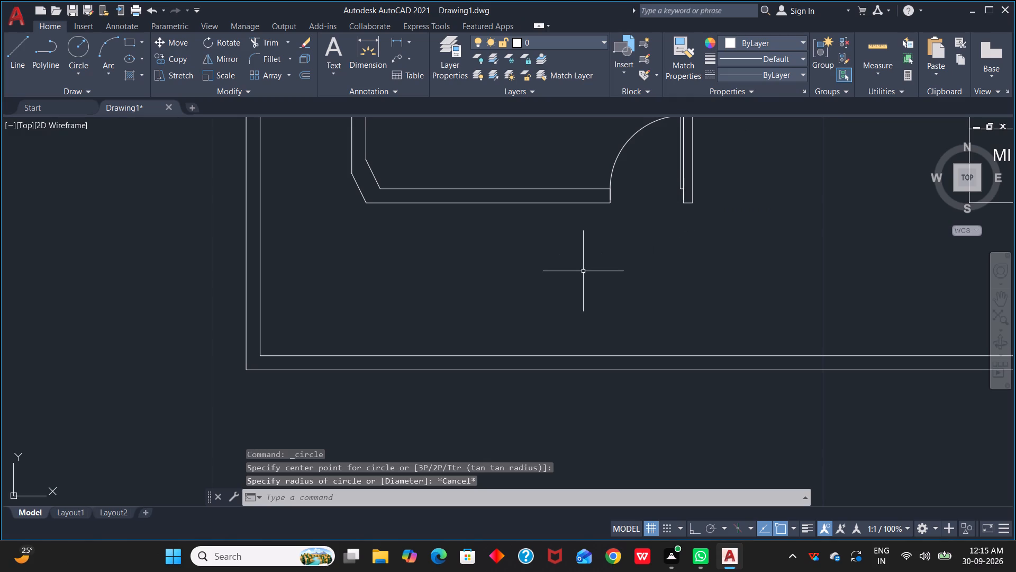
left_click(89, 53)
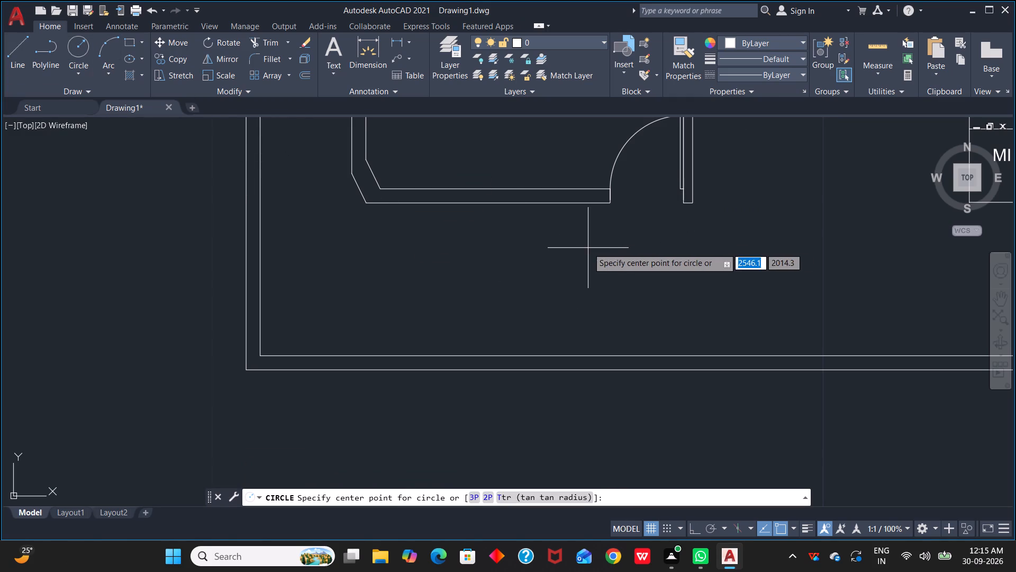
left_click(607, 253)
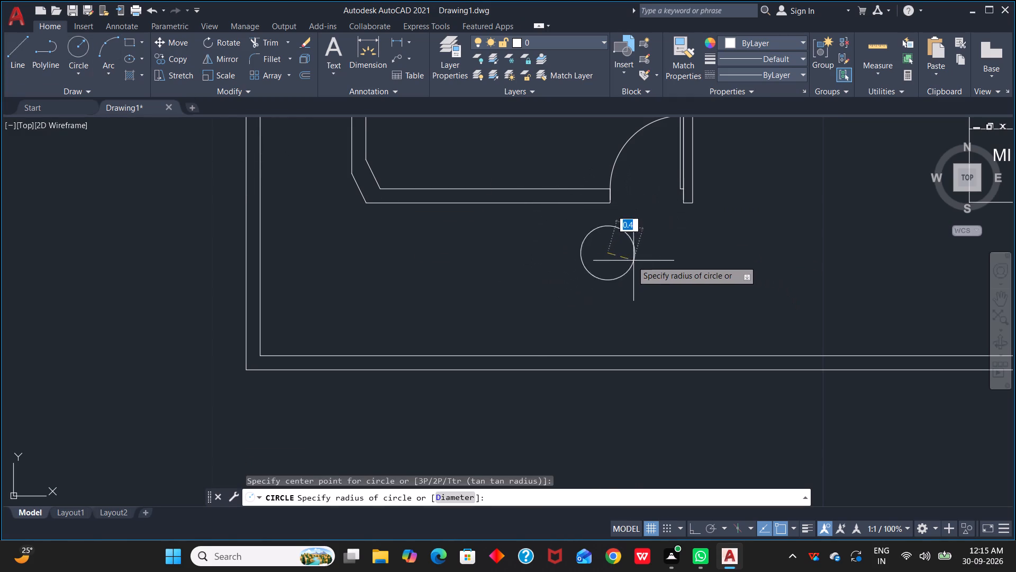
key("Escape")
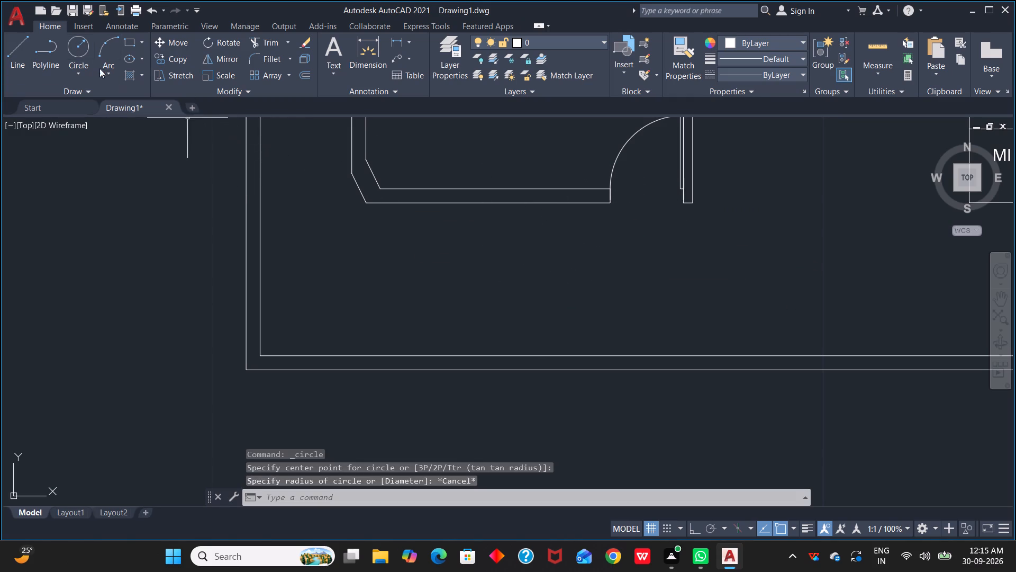
Draw a circle of radius about 1 in the front strip, just below the DRAWING ROOM's outer door.
left_click(81, 61)
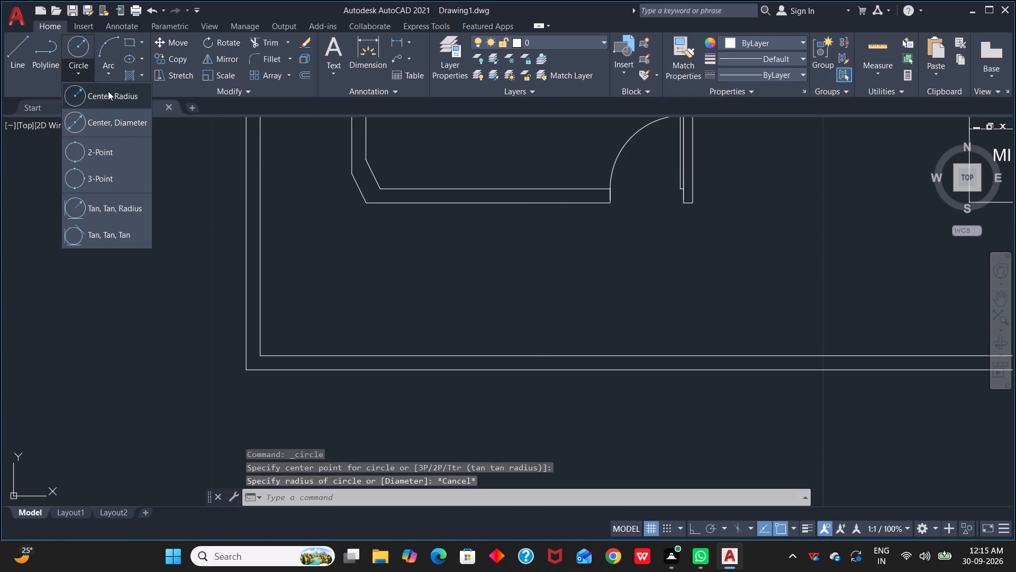
left_click(81, 52)
left_click(80, 53)
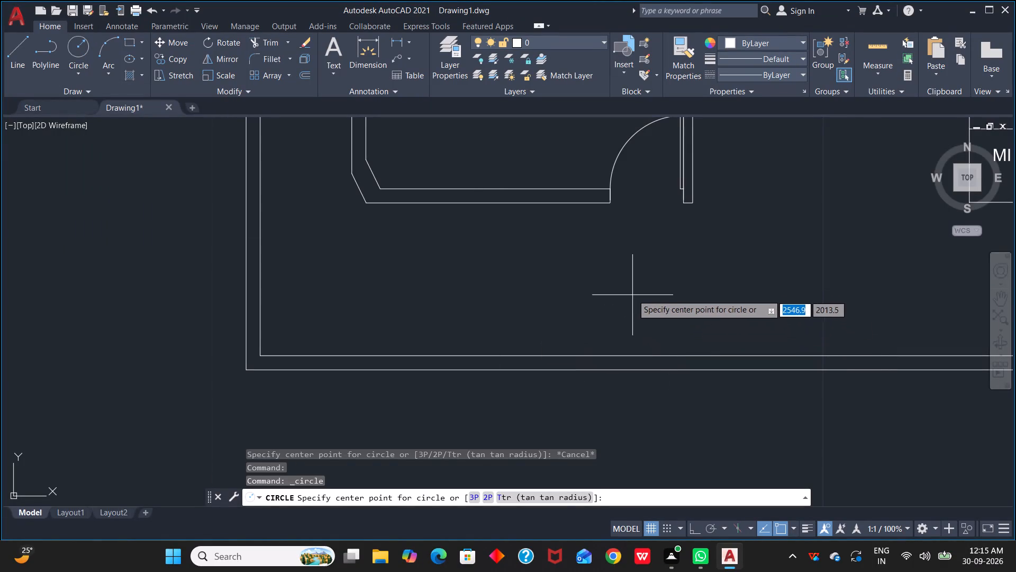
left_click(632, 281)
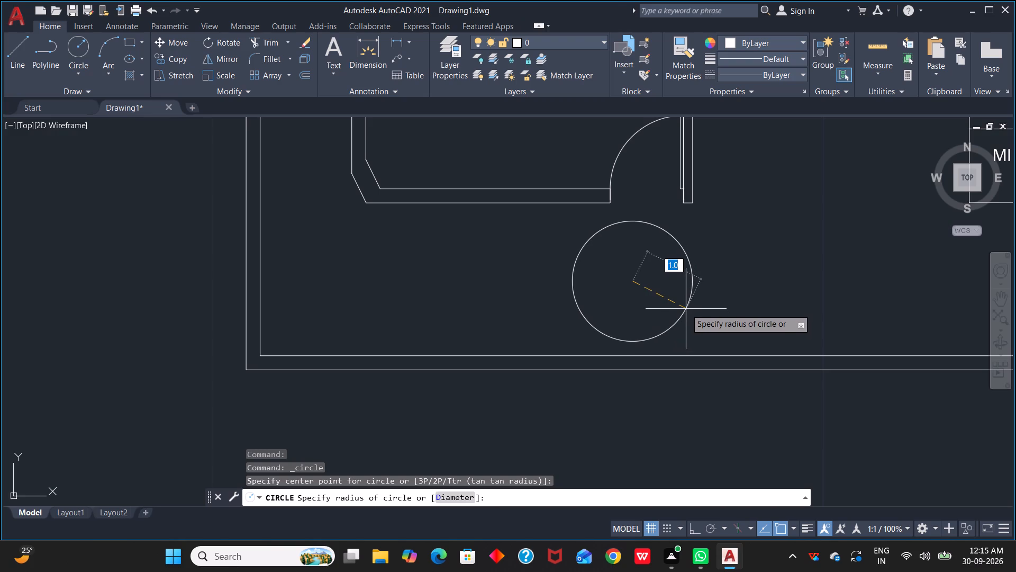
left_click(683, 306)
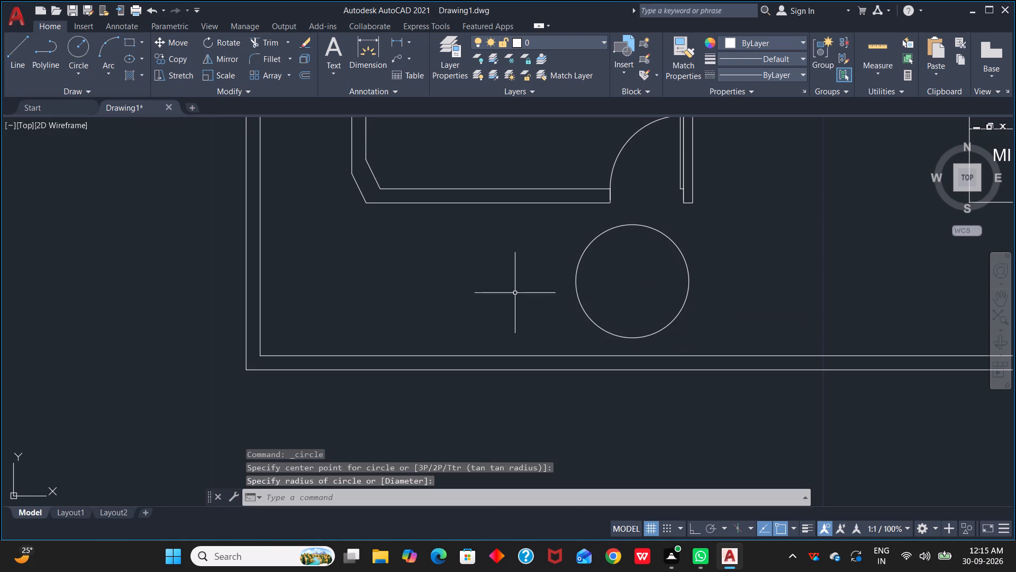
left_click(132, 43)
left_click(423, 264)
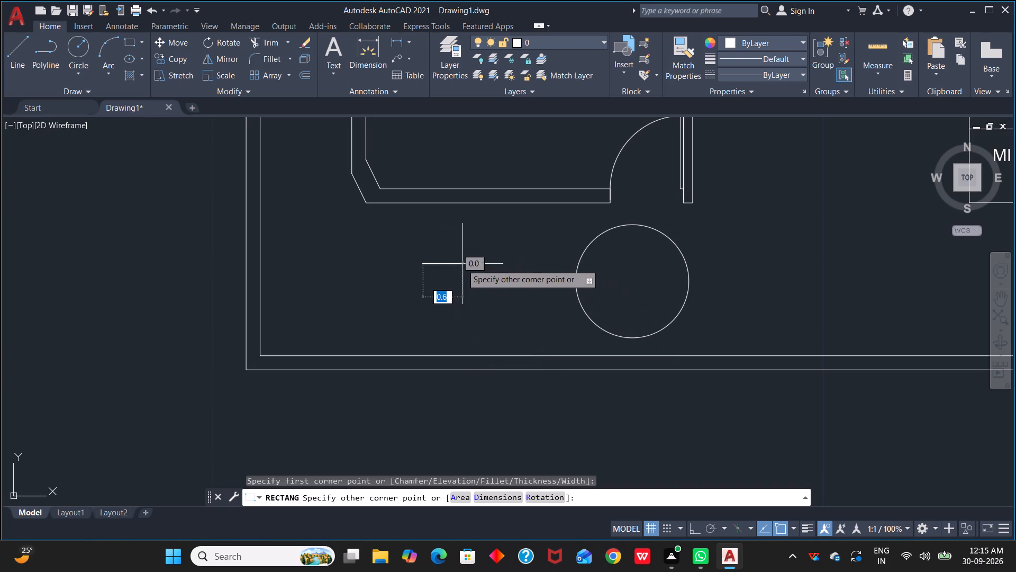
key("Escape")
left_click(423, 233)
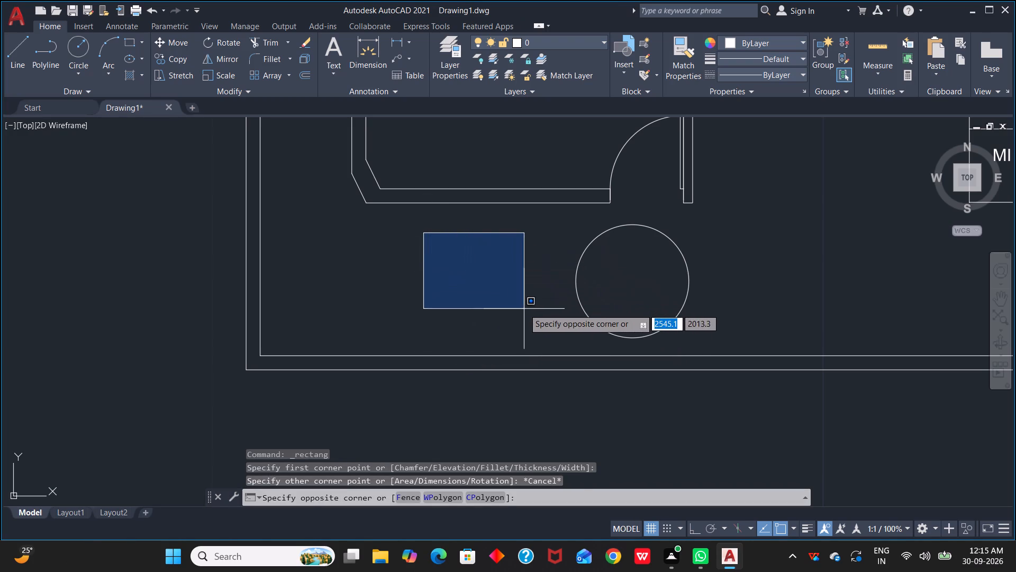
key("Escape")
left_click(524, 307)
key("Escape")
Draw a rectangle about 1.9 by 1.6 in the front strip, just west of the circle.
left_click(129, 42)
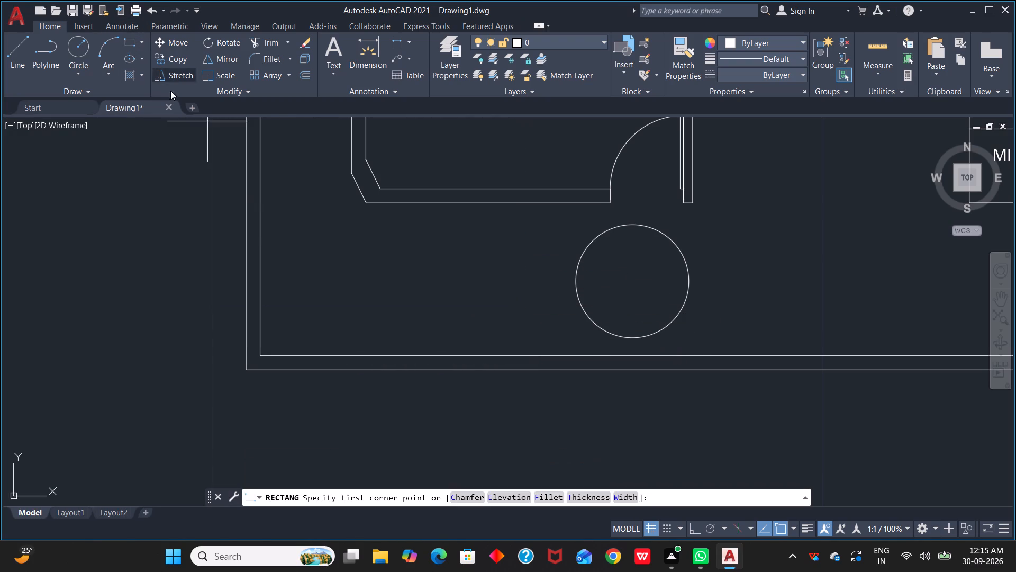
left_click(441, 237)
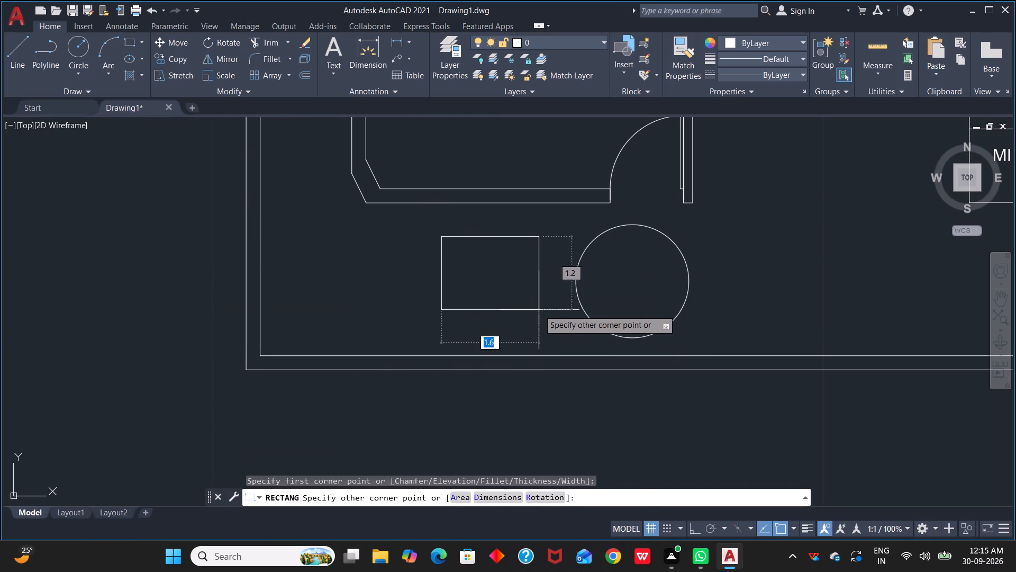
left_click(560, 337)
key("Escape")
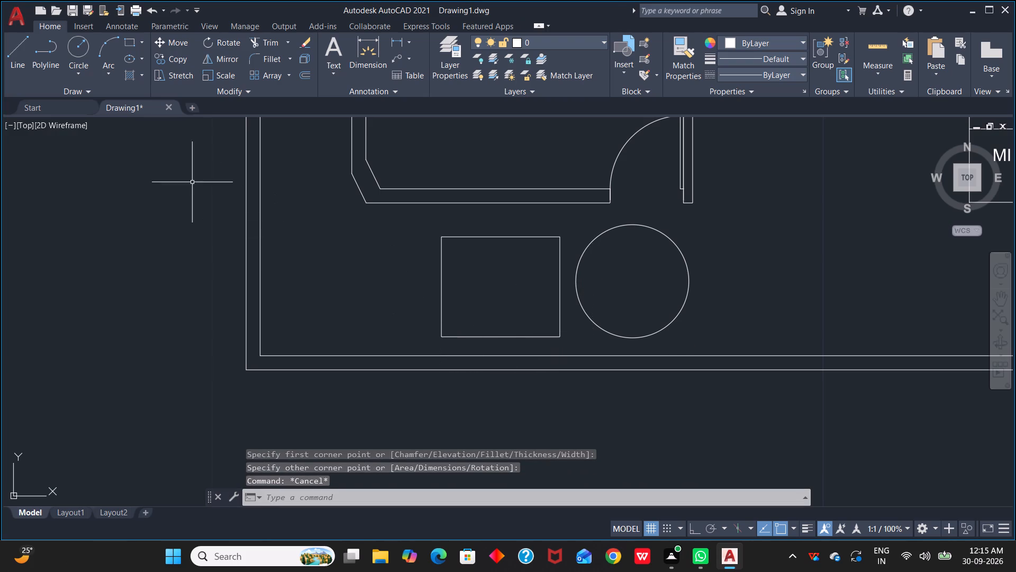
Draw a narrow rectangle about 1.7 by 0.5 between the west boundary wall and the existing front-strip rectangle.
left_click(132, 43)
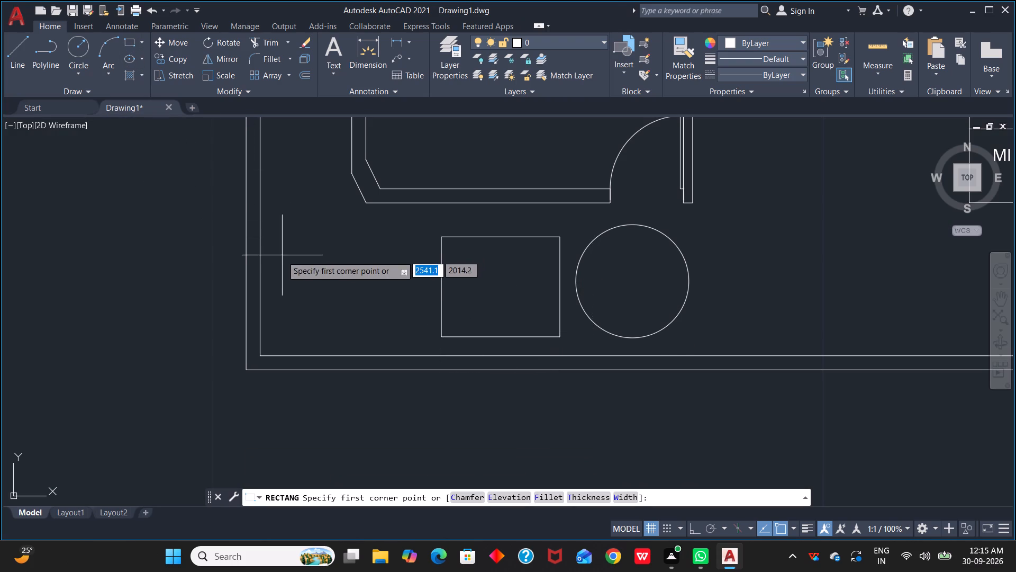
left_click(297, 258)
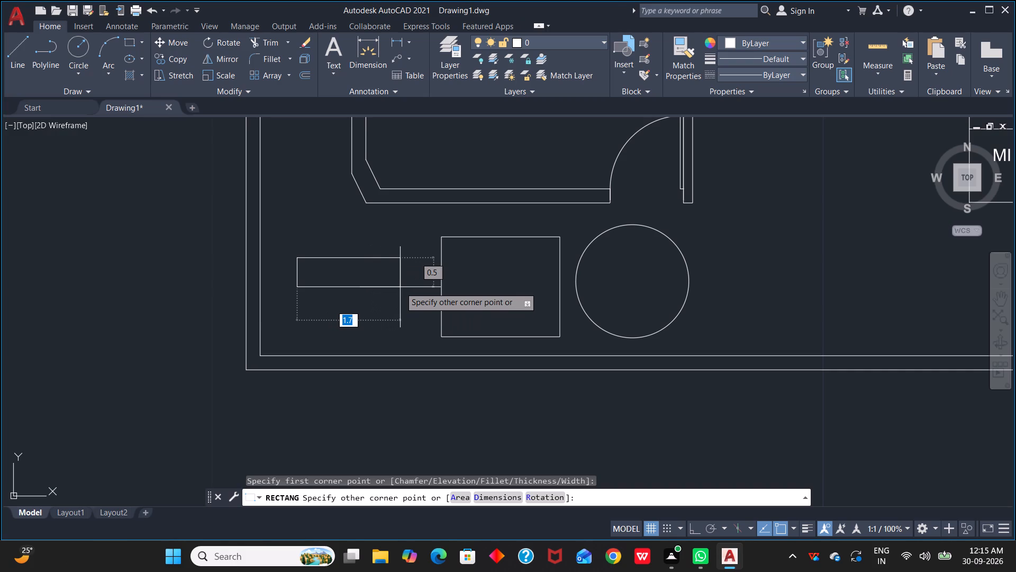
left_click(400, 287)
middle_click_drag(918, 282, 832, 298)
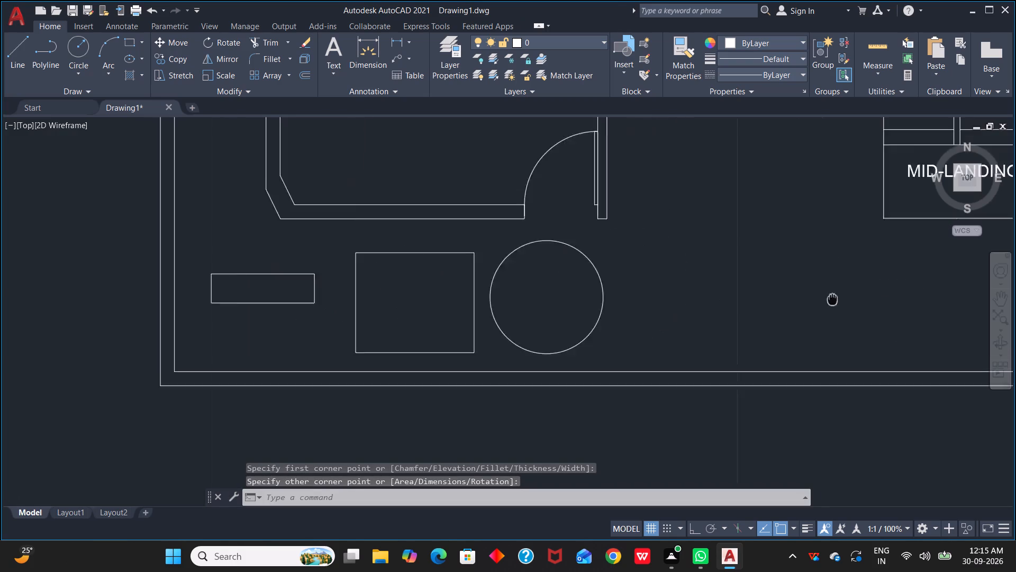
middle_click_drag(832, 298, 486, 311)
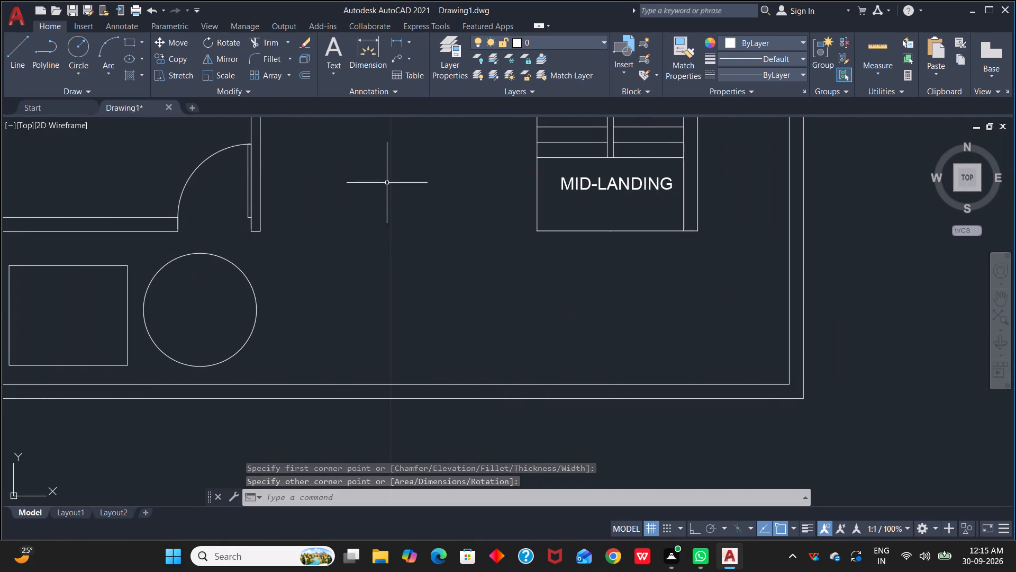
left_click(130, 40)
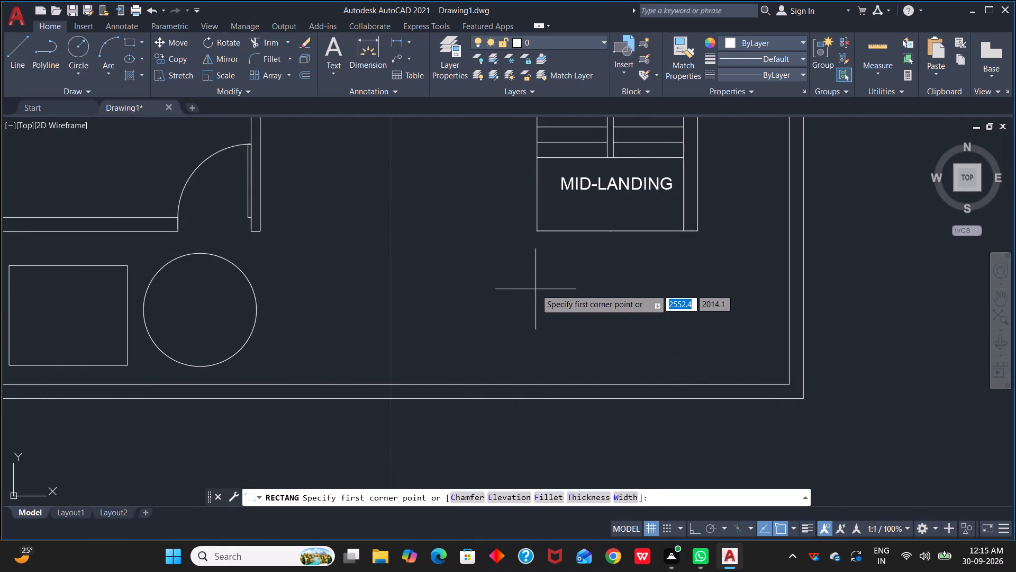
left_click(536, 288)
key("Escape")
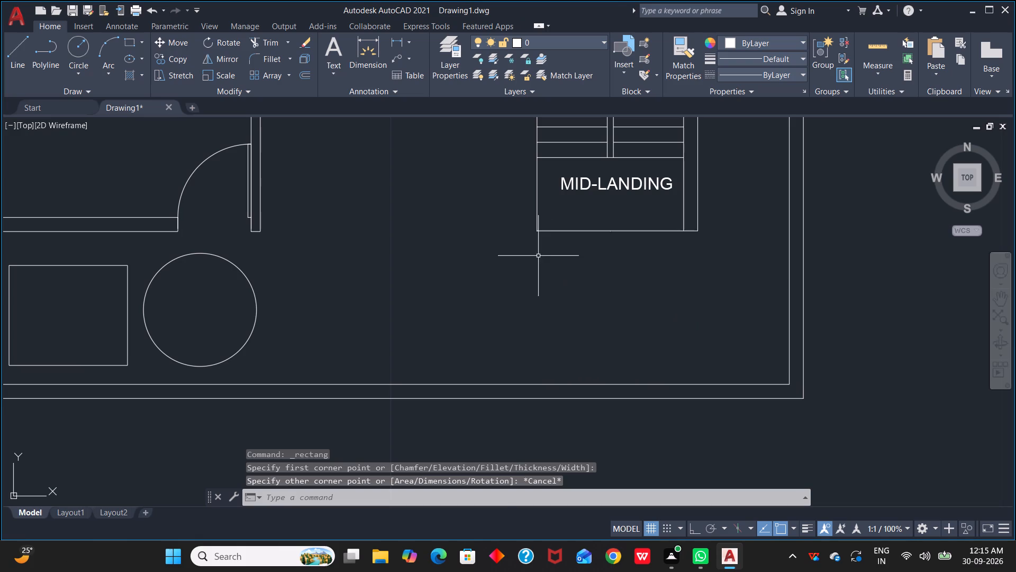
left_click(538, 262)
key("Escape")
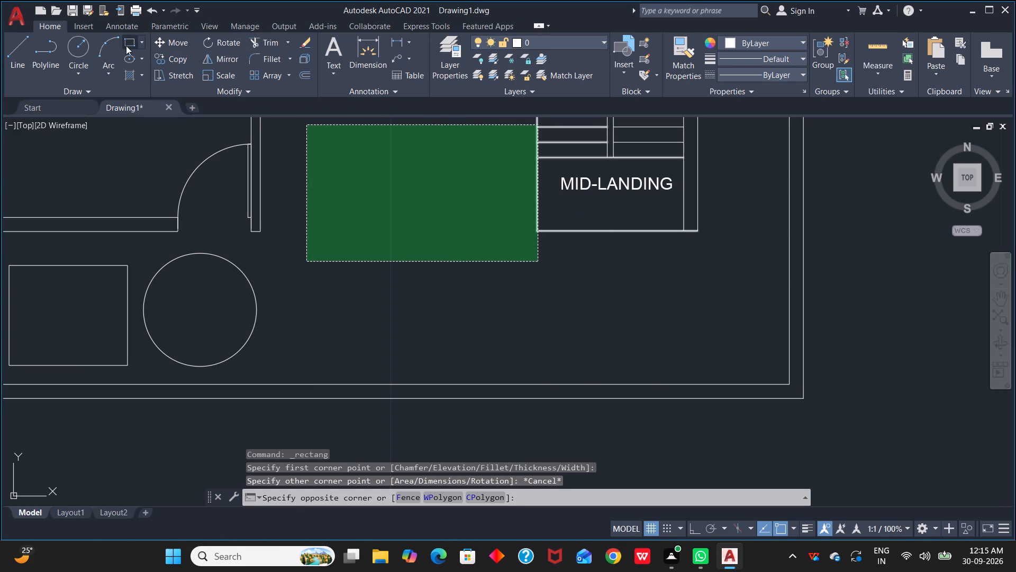
Draw a rectangle about 2.1 by 1.2 in the front strip below MID-LANDING.
left_click(129, 45)
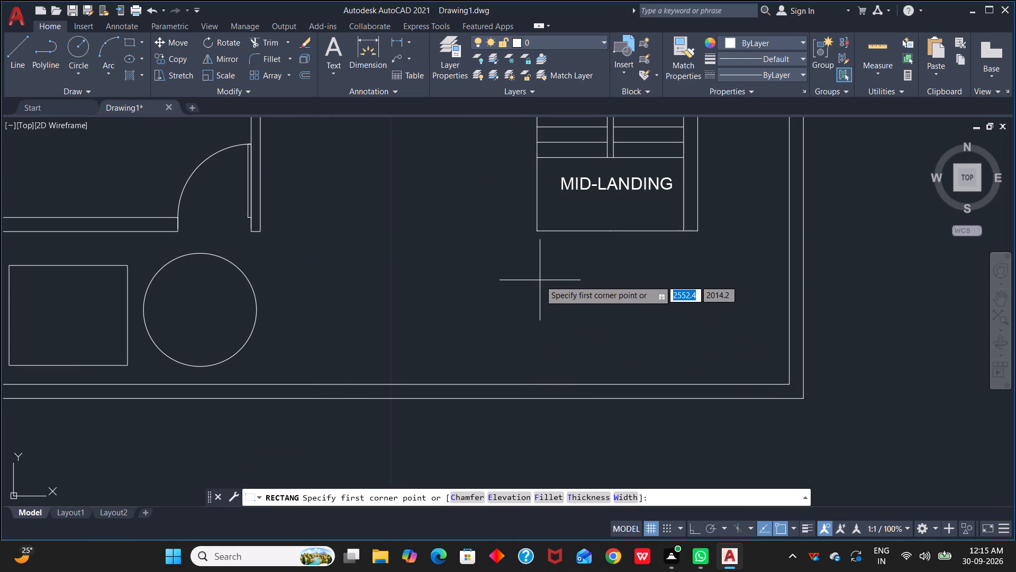
left_click(541, 283)
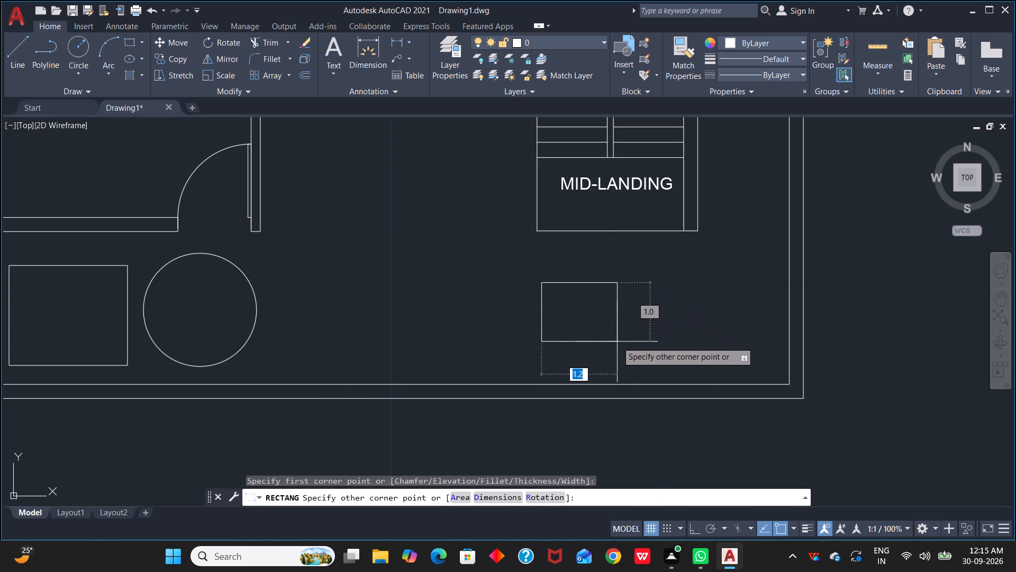
left_click(669, 359)
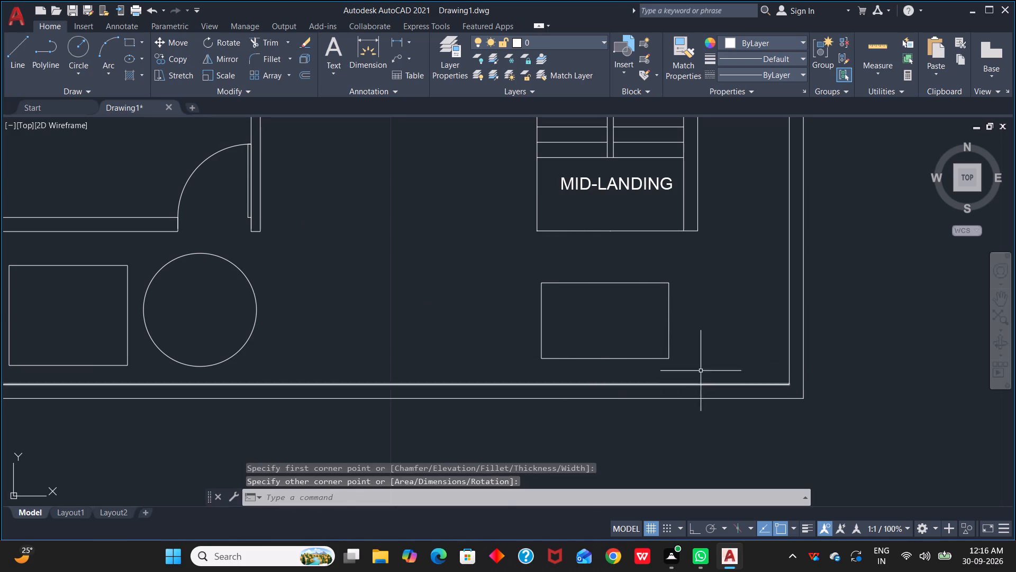
left_click(696, 316)
key("Escape")
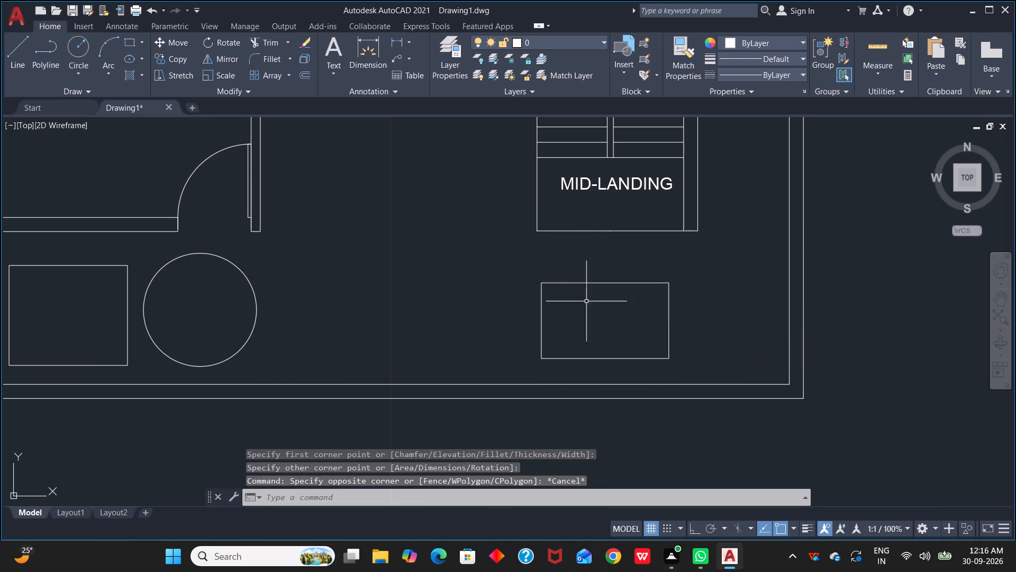
Draw a thin rectangle about 1.1 long between the rectangle below MID-LANDING and the east boundary wall.
left_click(132, 41)
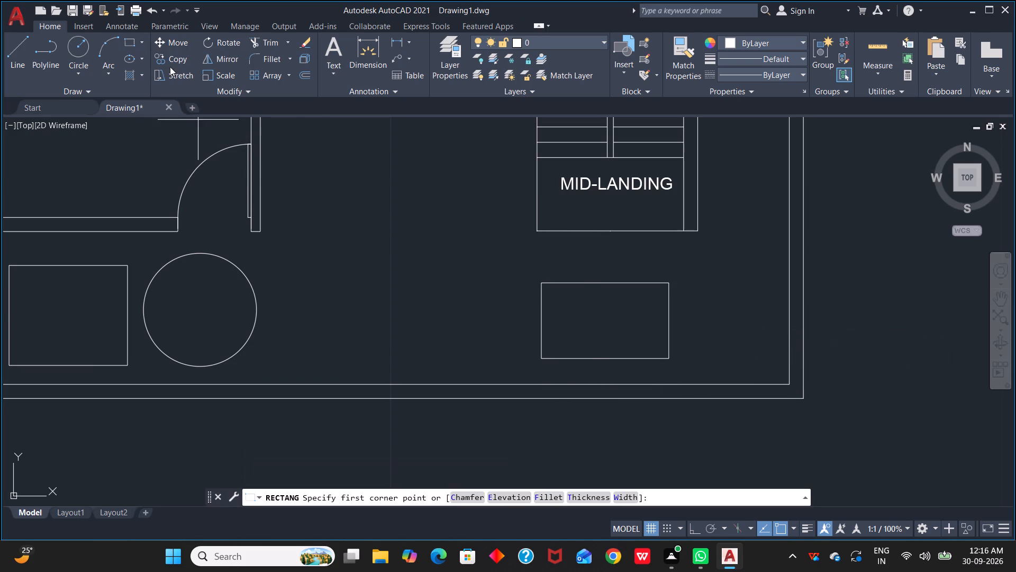
left_click(707, 311)
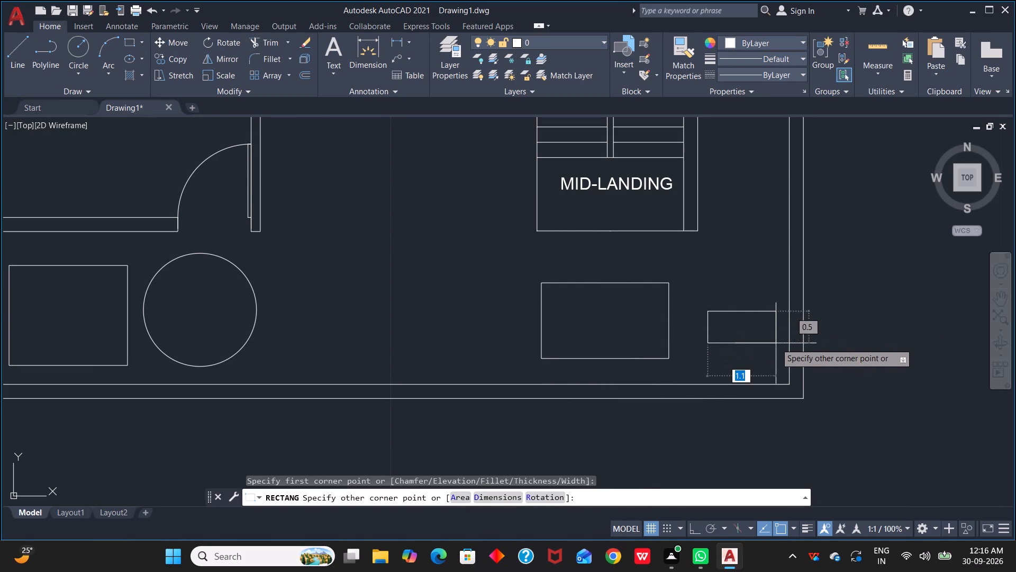
left_click(778, 330)
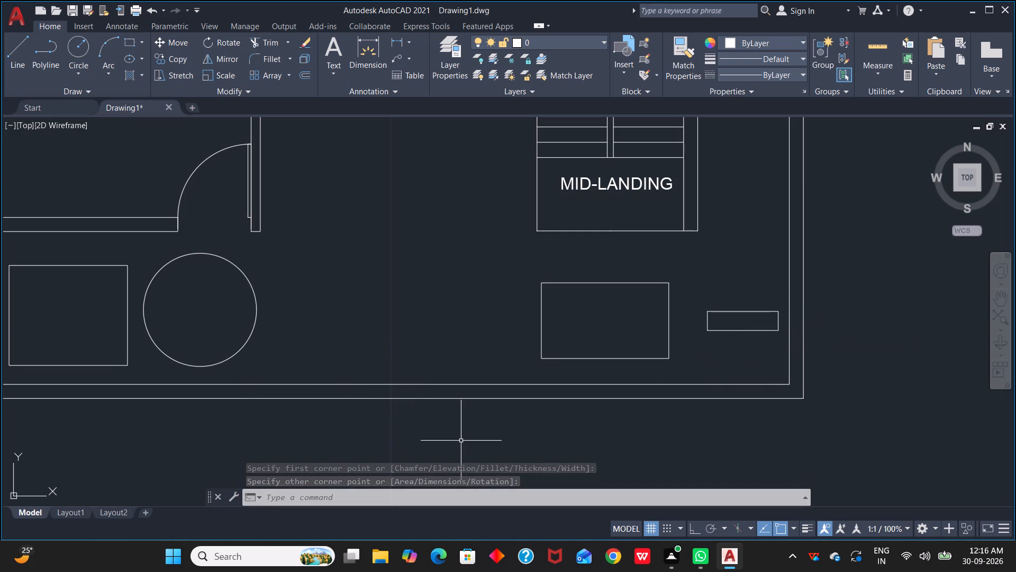
Measure the width of the drawing room's door opening beside PARKING.
scroll(488, 446, "down", 1)
middle_click_drag(472, 394, 466, 339)
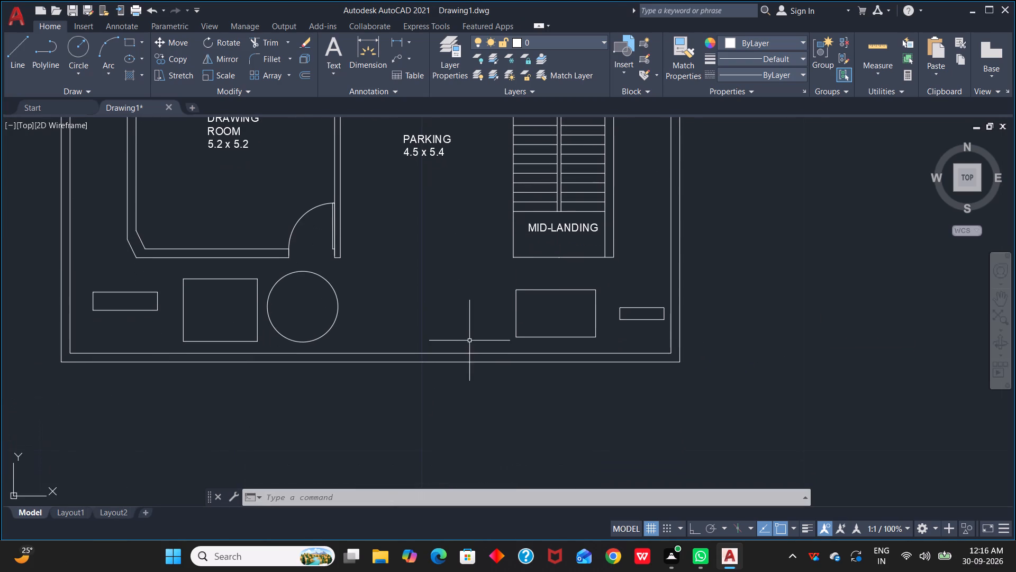
scroll(438, 353, "up", 1)
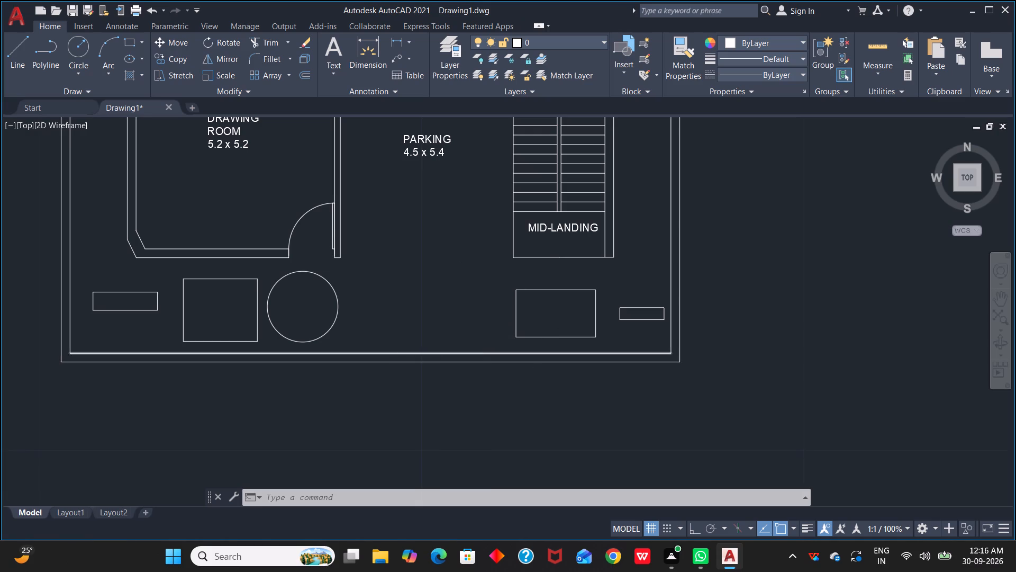
scroll(438, 353, "up", 1)
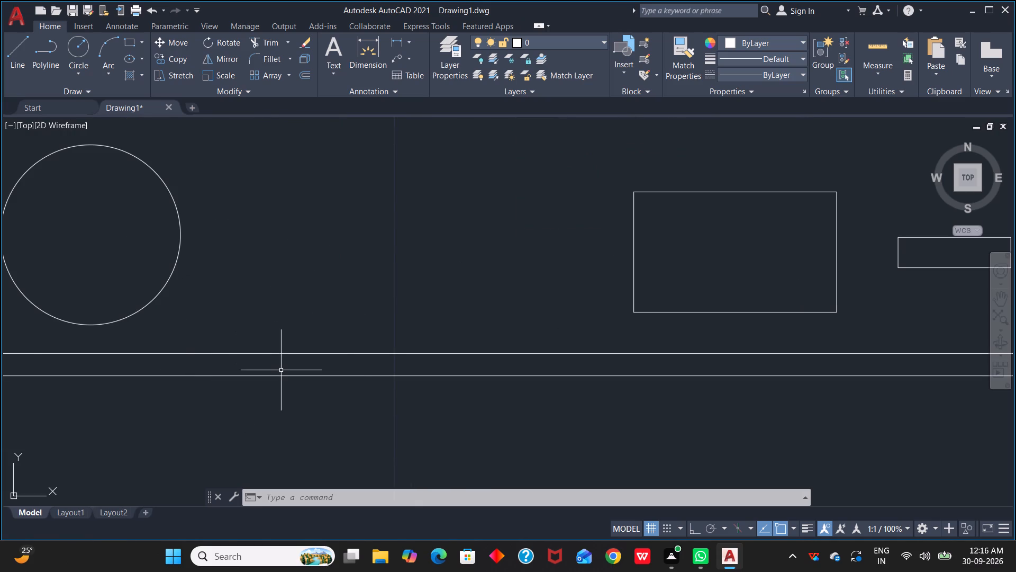
scroll(291, 297, "down", 1)
middle_click_drag(284, 227, 495, 336)
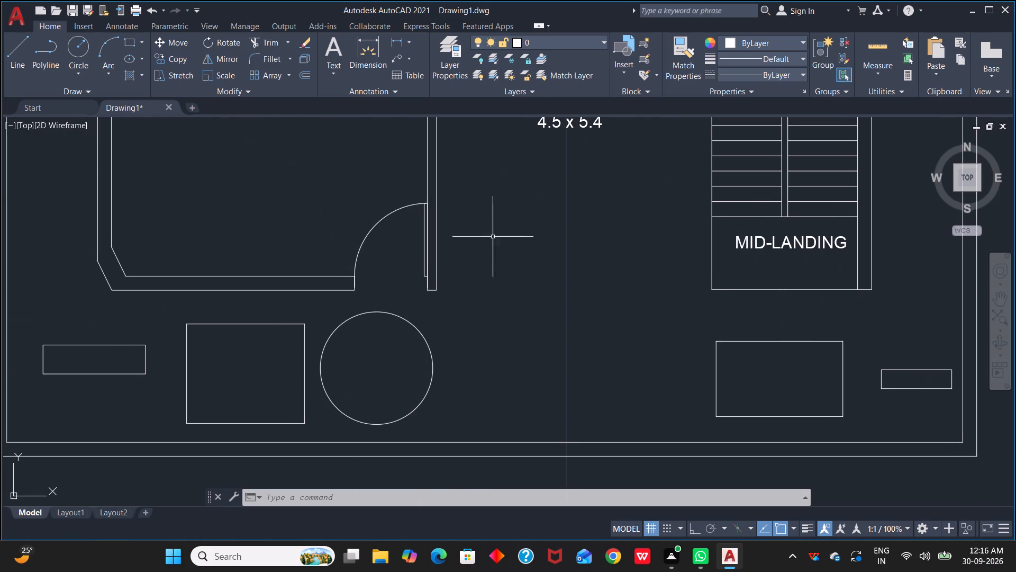
left_click(367, 45)
scroll(372, 263, "up", 1)
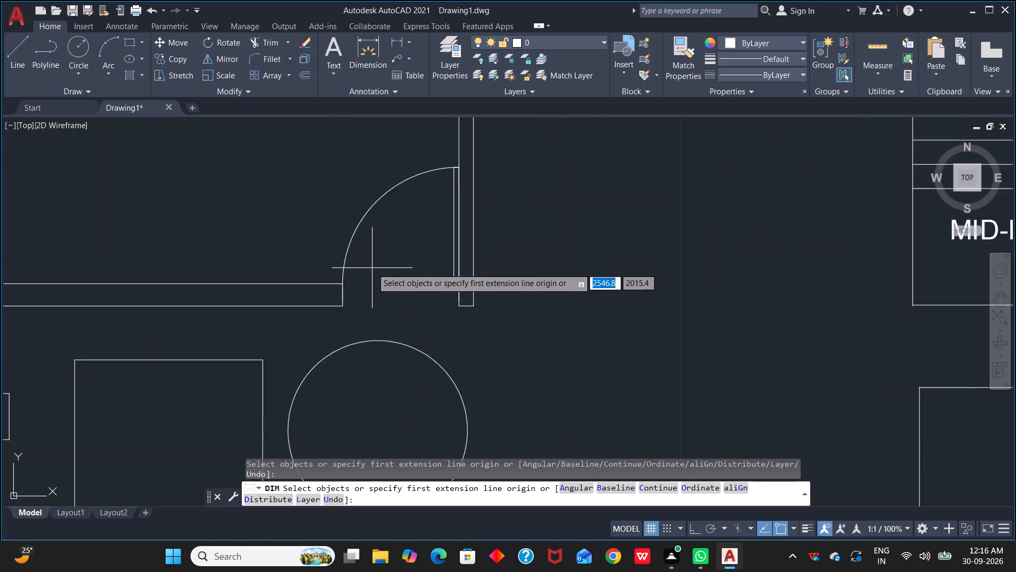
scroll(372, 268, "up", 2)
left_click(290, 366)
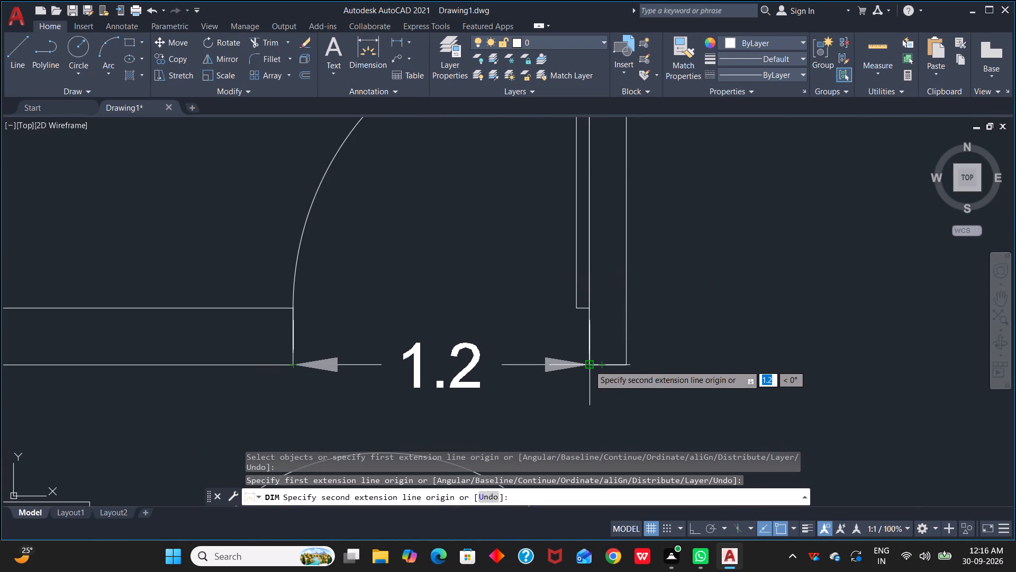
key("Escape")
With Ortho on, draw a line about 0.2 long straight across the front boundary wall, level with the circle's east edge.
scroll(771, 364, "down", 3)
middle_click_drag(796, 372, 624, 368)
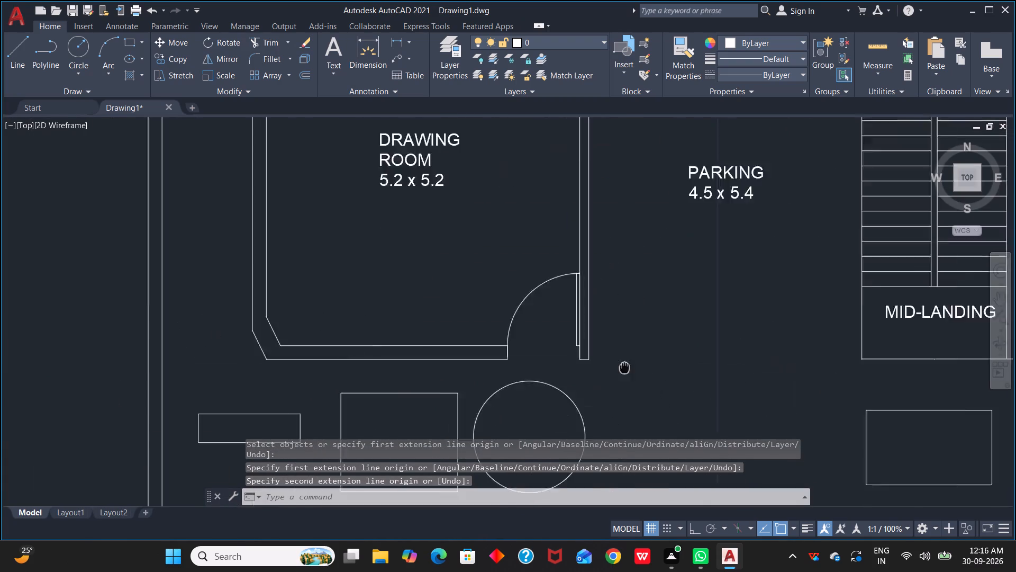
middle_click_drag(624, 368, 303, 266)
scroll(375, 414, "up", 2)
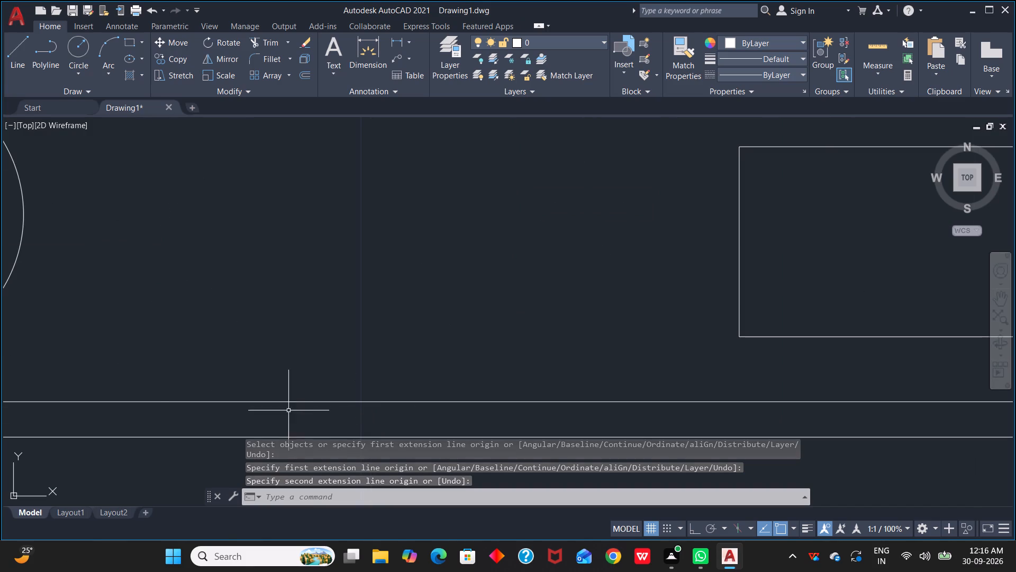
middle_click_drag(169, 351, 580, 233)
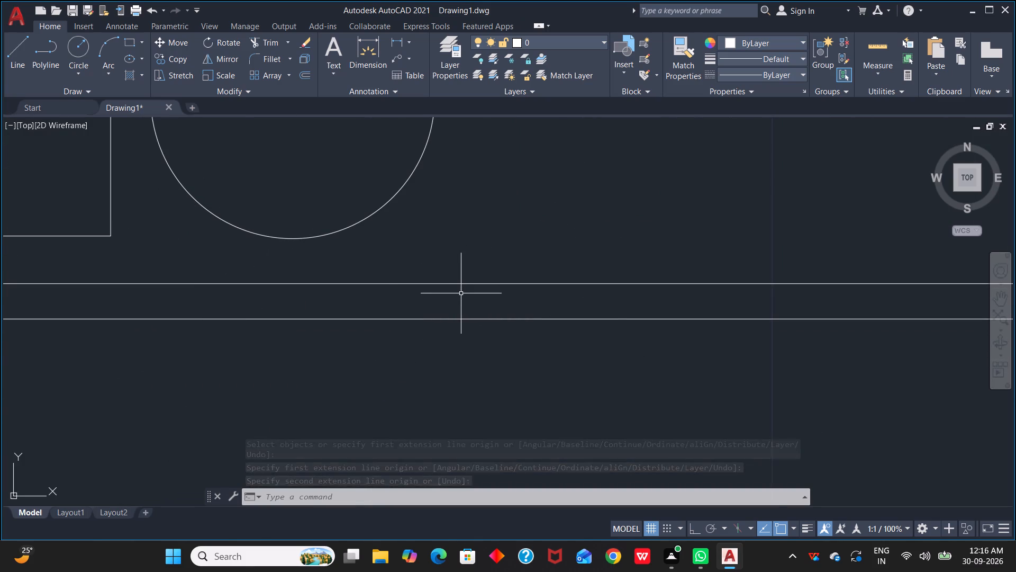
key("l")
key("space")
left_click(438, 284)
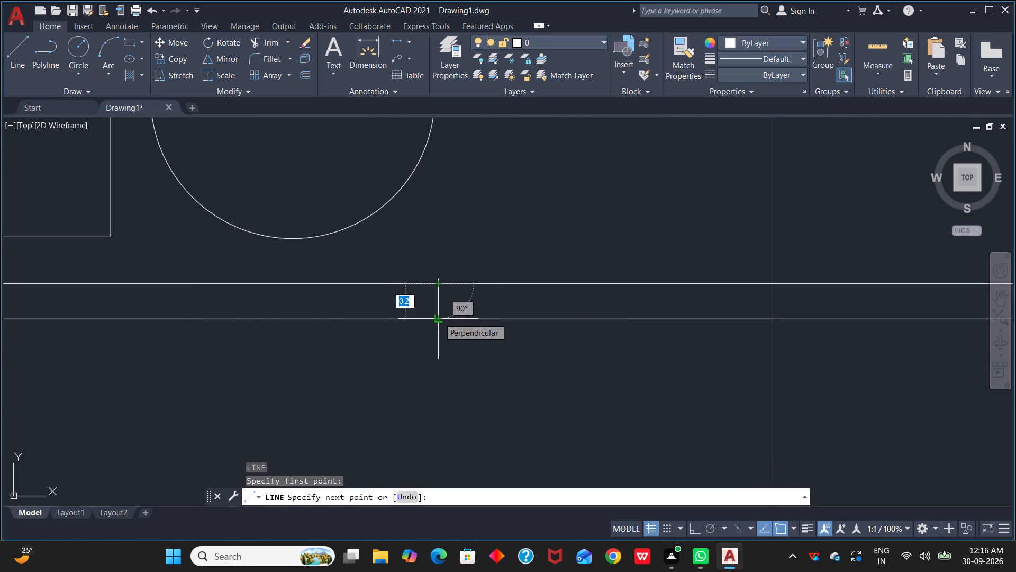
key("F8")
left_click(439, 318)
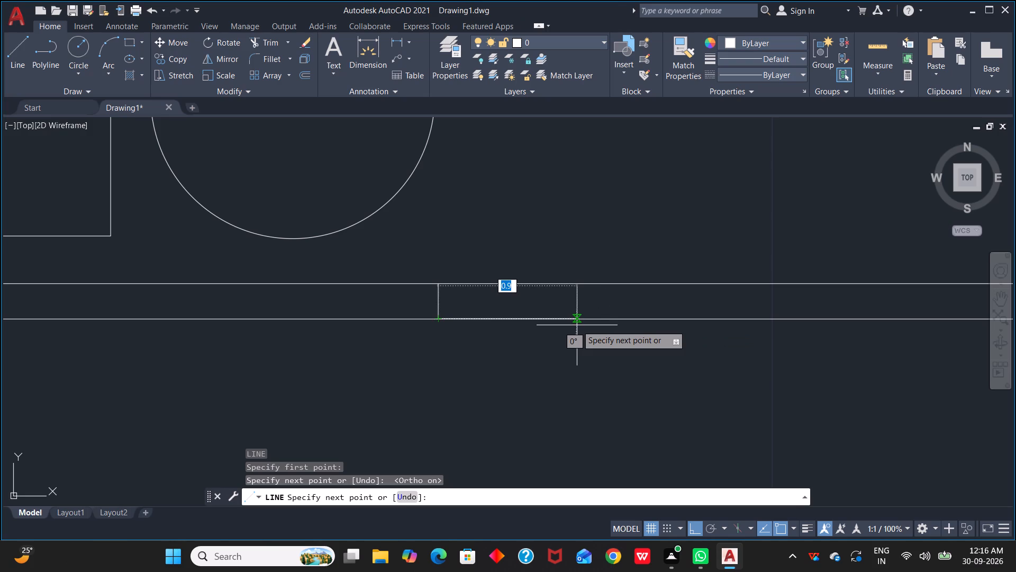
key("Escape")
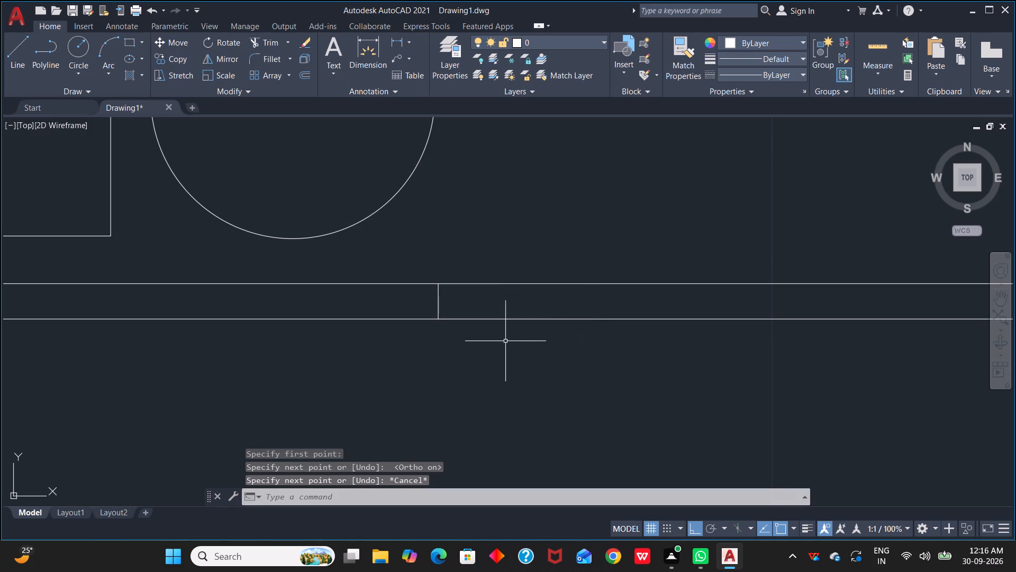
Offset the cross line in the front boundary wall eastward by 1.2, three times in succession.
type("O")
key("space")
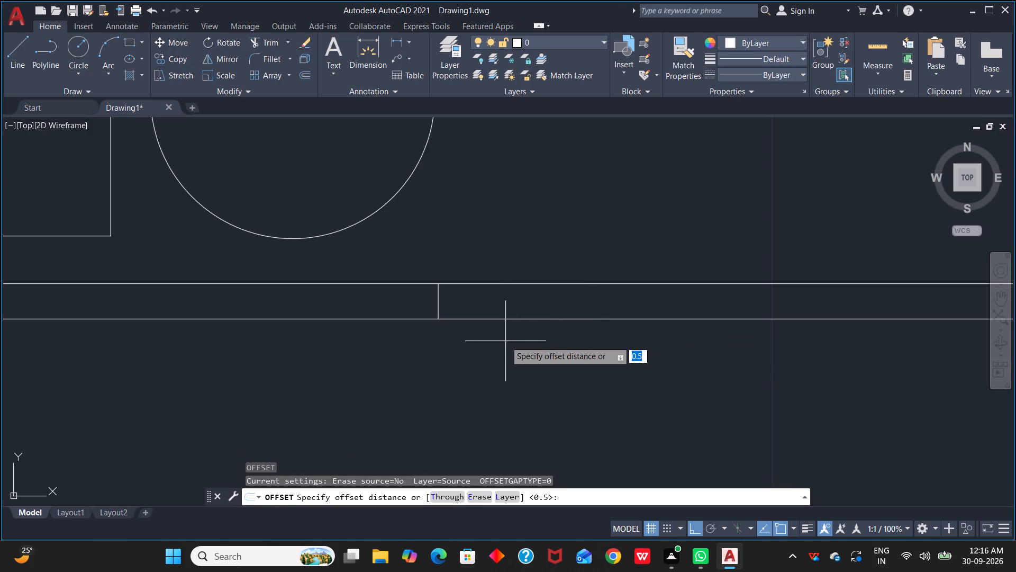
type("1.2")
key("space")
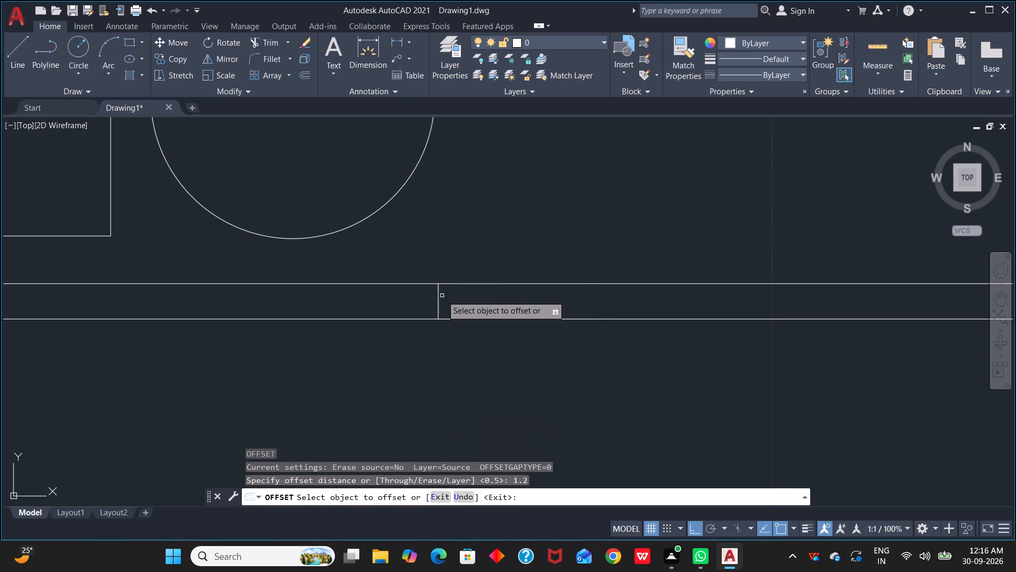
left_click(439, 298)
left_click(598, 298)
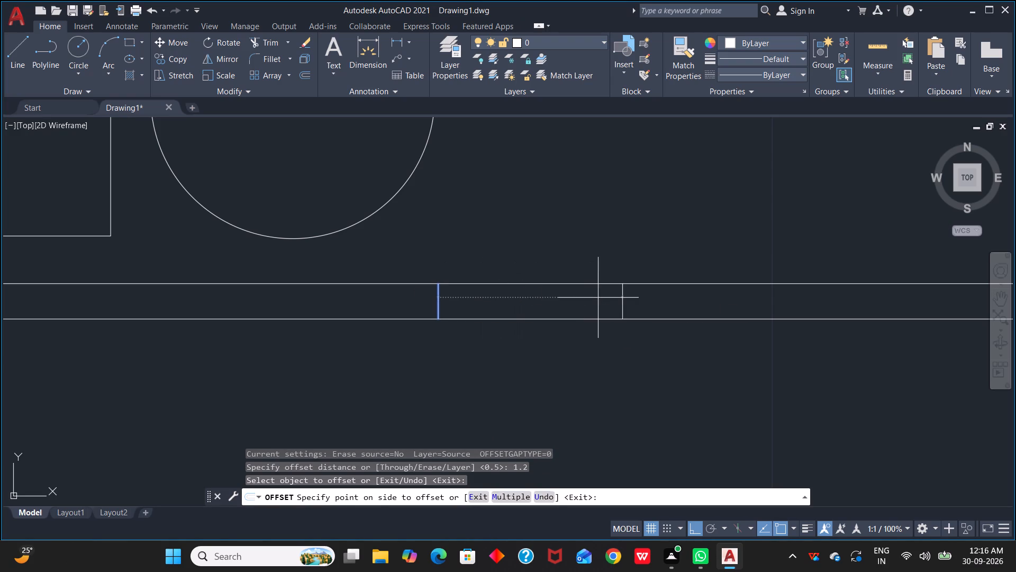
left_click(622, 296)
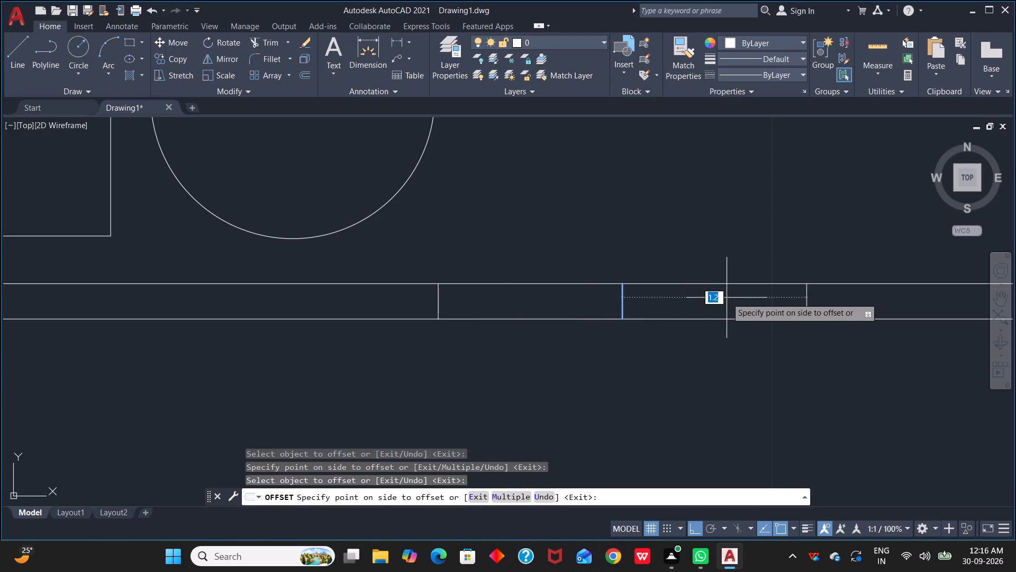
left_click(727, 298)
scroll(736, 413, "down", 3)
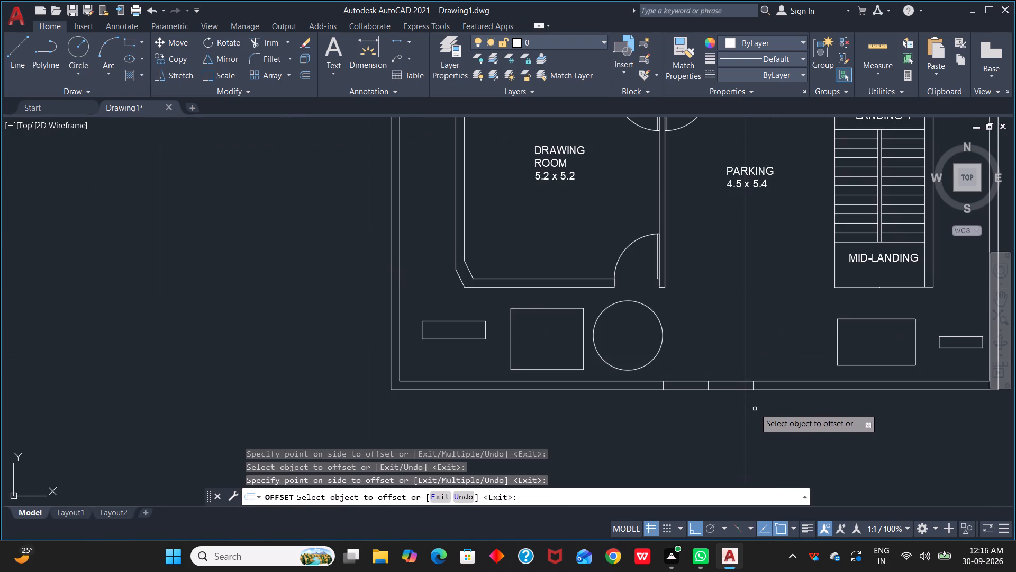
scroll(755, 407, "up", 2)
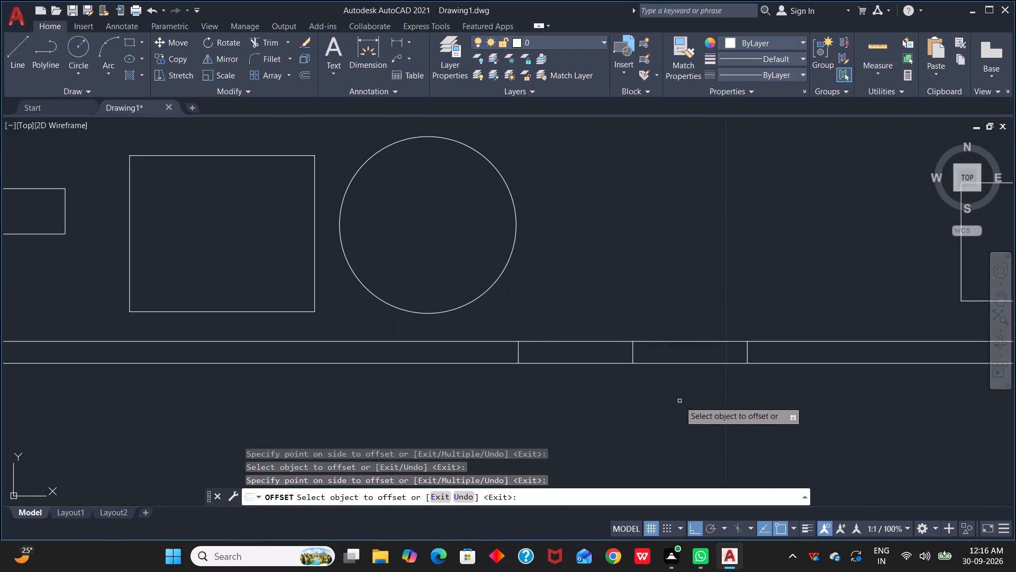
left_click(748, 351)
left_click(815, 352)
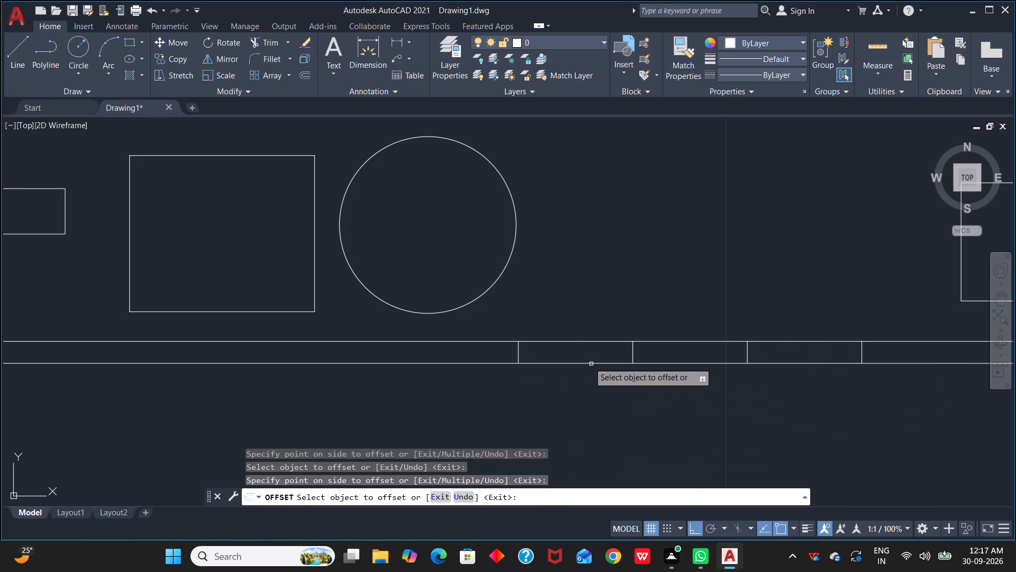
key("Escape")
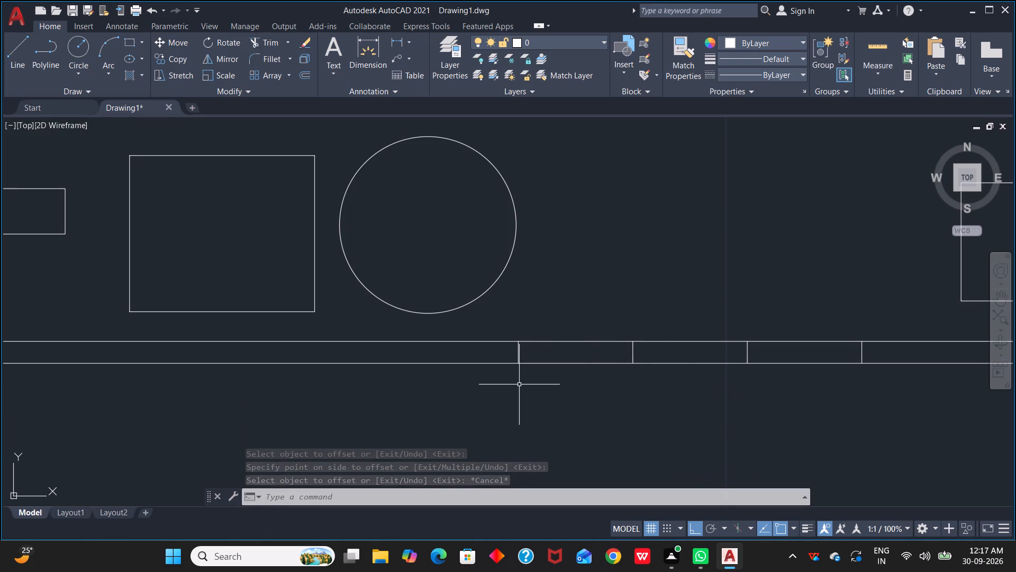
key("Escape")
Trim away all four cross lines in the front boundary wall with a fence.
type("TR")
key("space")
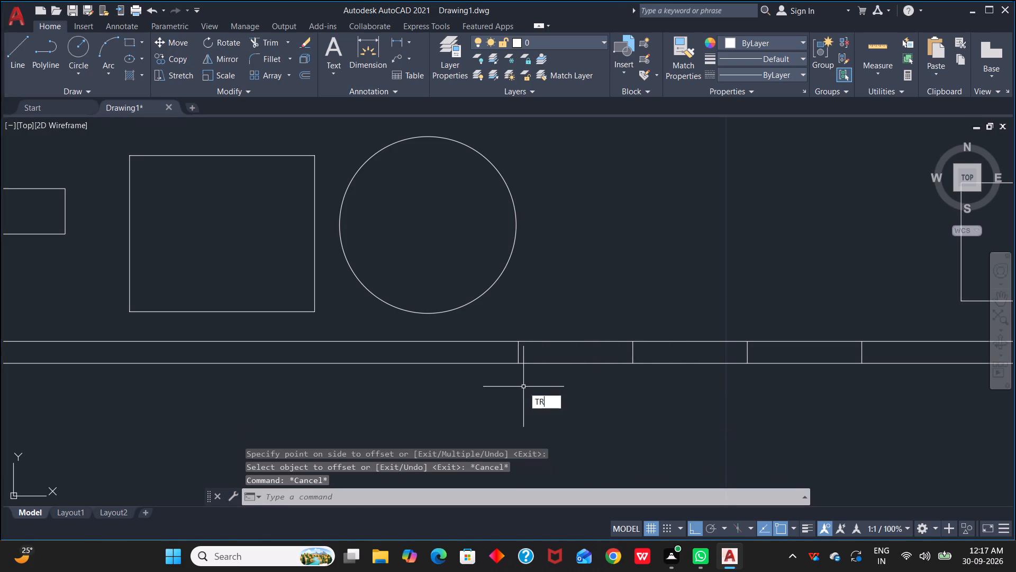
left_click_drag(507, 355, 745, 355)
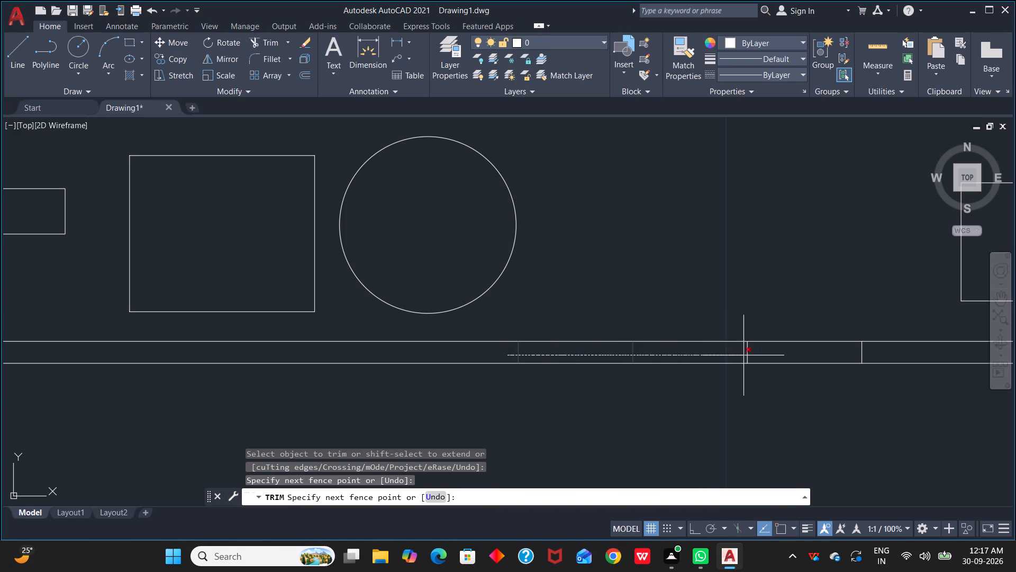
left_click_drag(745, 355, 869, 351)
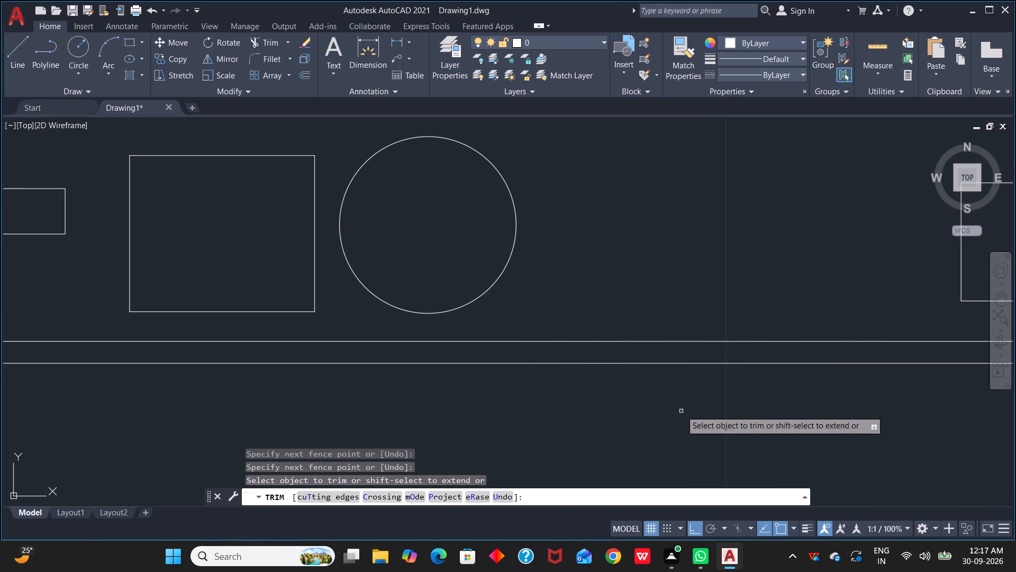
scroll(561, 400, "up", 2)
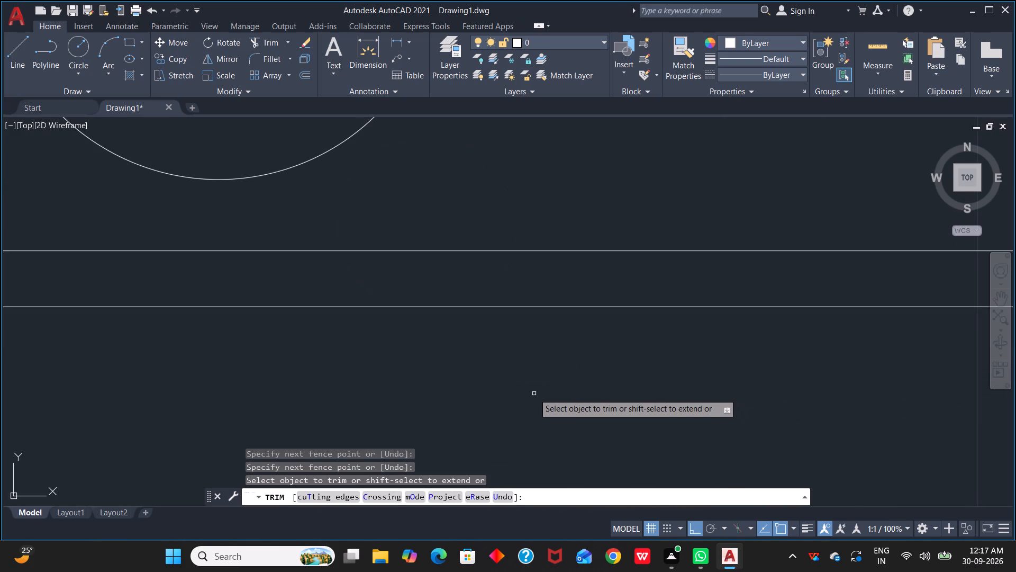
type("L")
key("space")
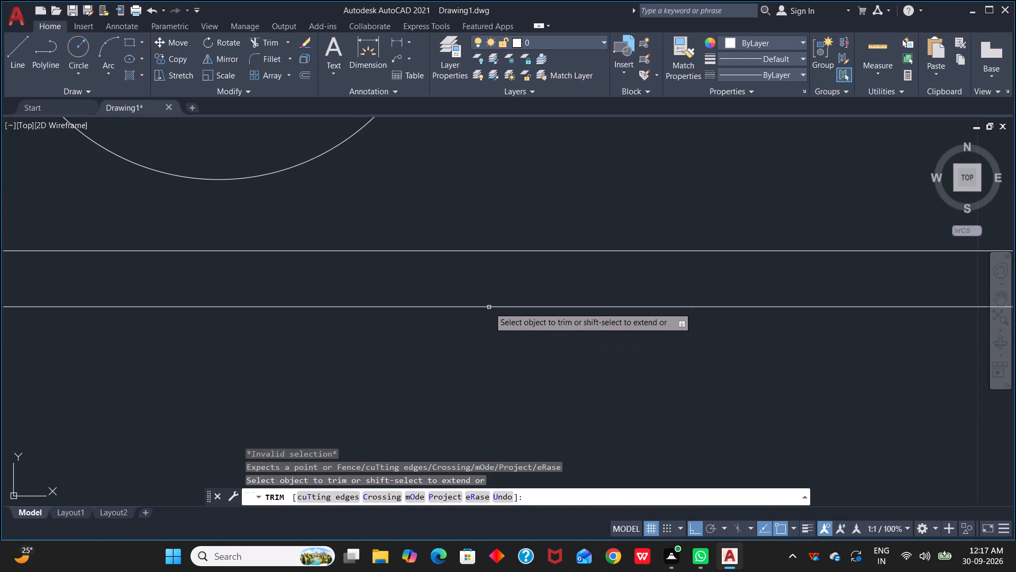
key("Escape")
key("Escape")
Draw a new line straight across the front boundary wall, slightly east of the circle.
key("l")
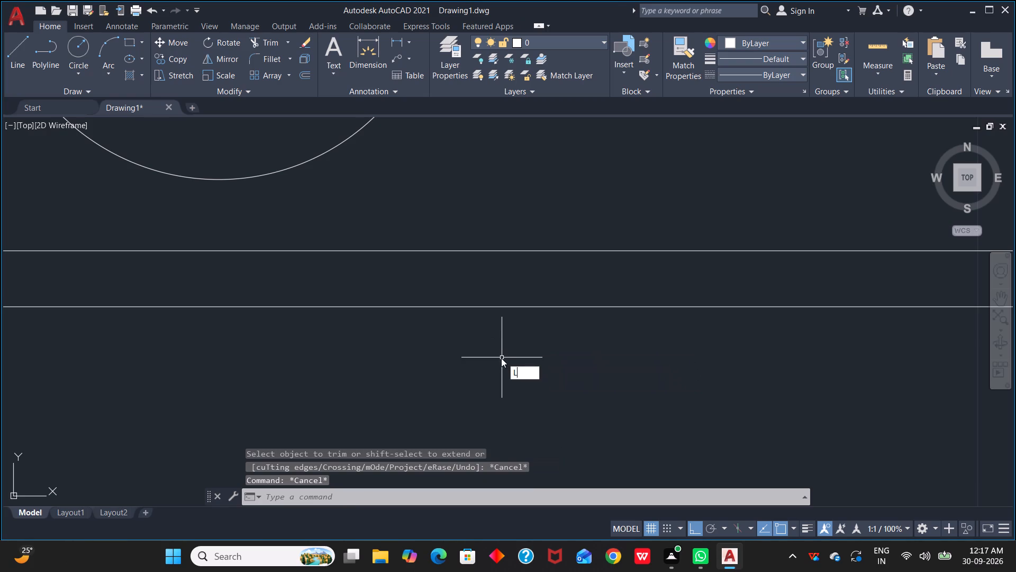
key("space")
left_click(507, 253)
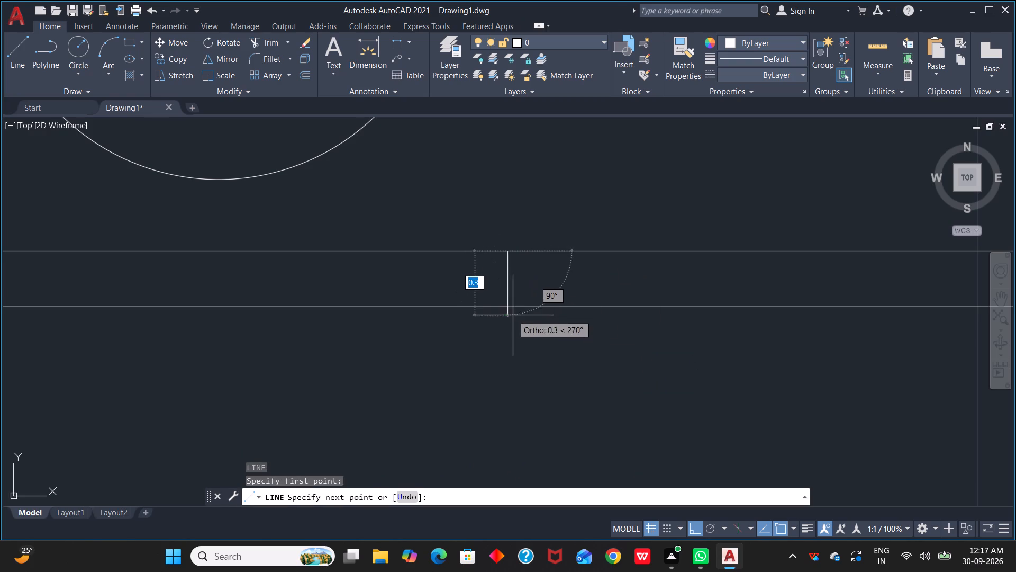
left_click(510, 309)
key("Escape")
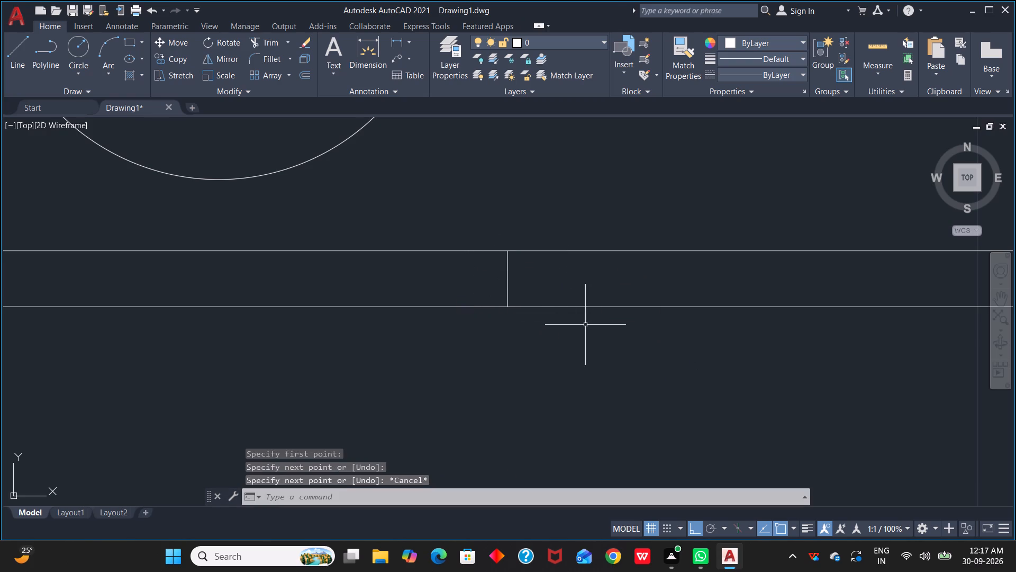
Offset the new cross line eastward by 1.5, twice in succession, along the front boundary wall.
key("o")
key("space")
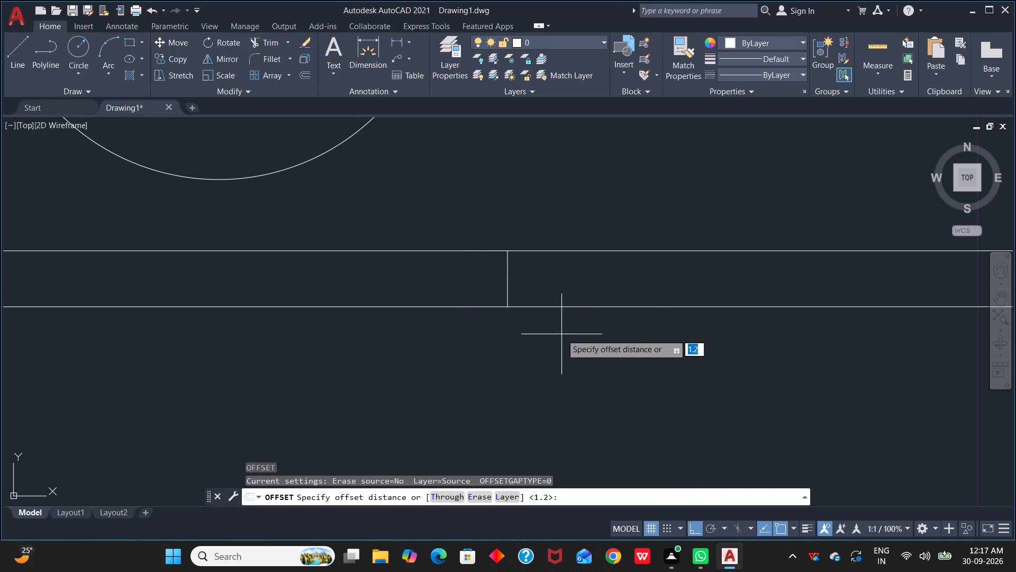
type("1.5")
key("space")
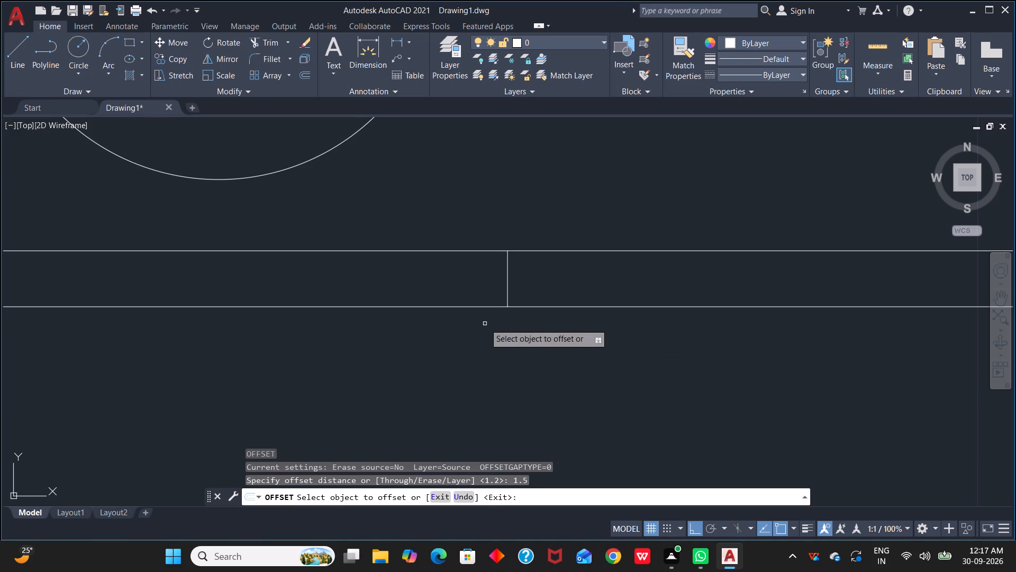
left_click(507, 281)
left_click(706, 280)
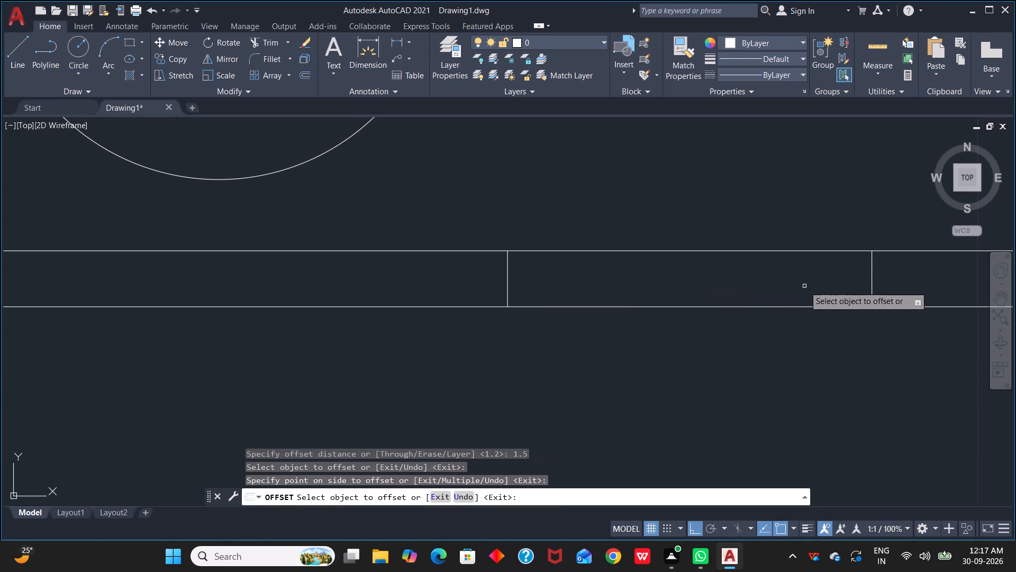
scroll(805, 286, "down", 3)
middle_click_drag(805, 286, 541, 338)
scroll(540, 338, "up", 2)
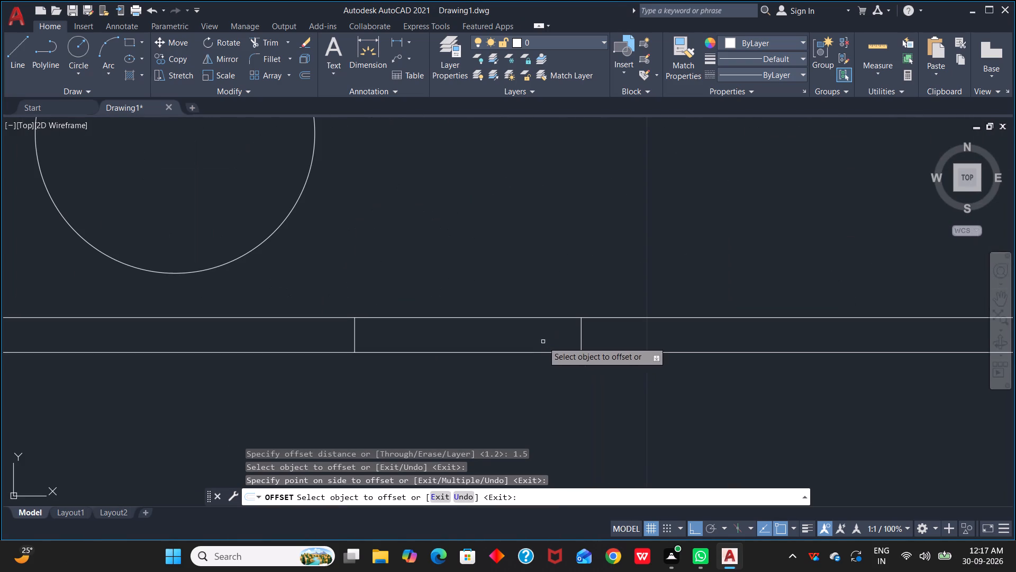
left_click(580, 341)
left_click(738, 339)
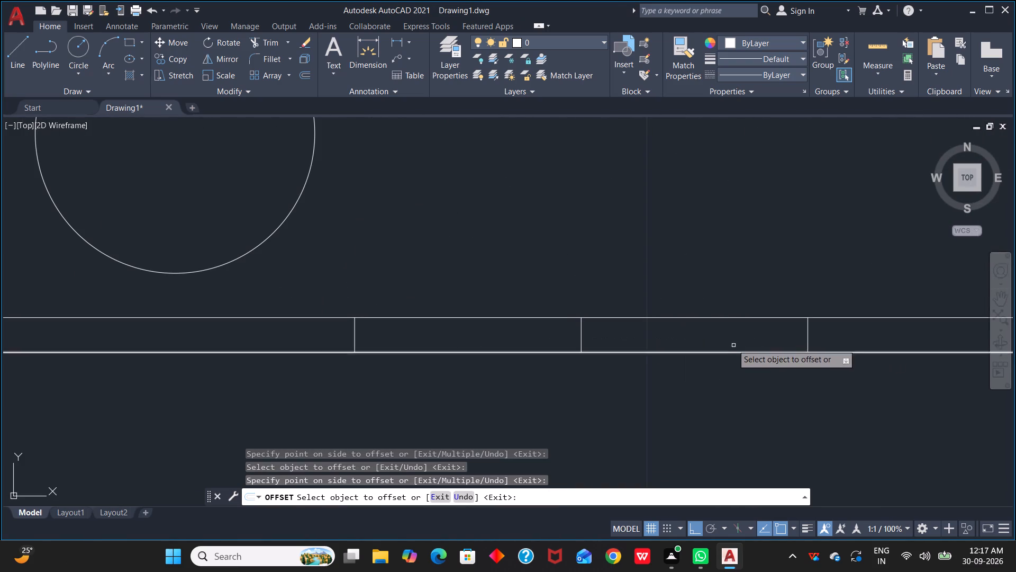
Trim the front boundary wall lines between the outer two cross lines and remove the middle cross line, opening the gateway.
scroll(730, 343, "down", 2)
scroll(631, 373, "up", 1)
key("t")
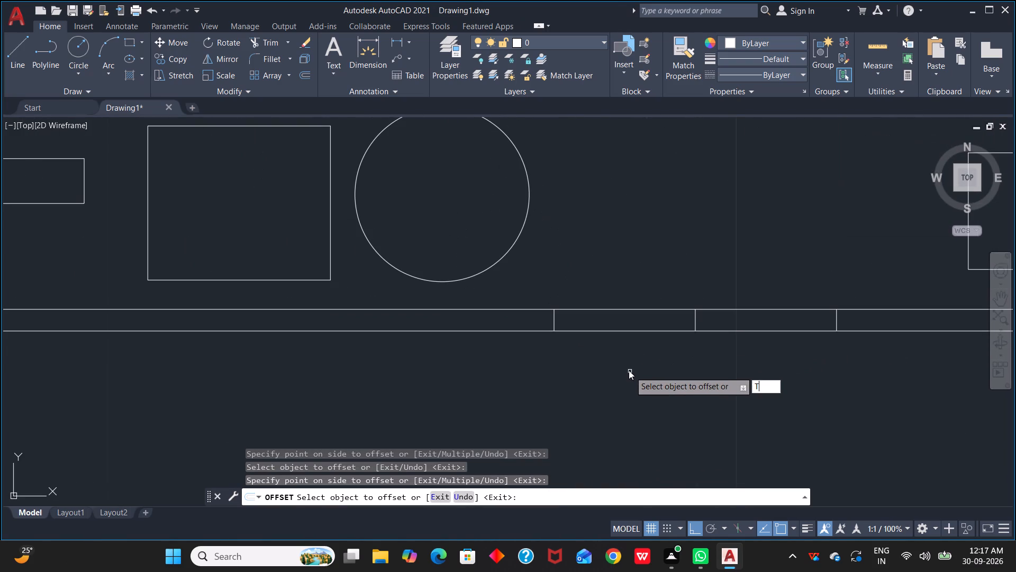
key("e")
key("BackSpace")
key("r")
key("space")
key("Escape")
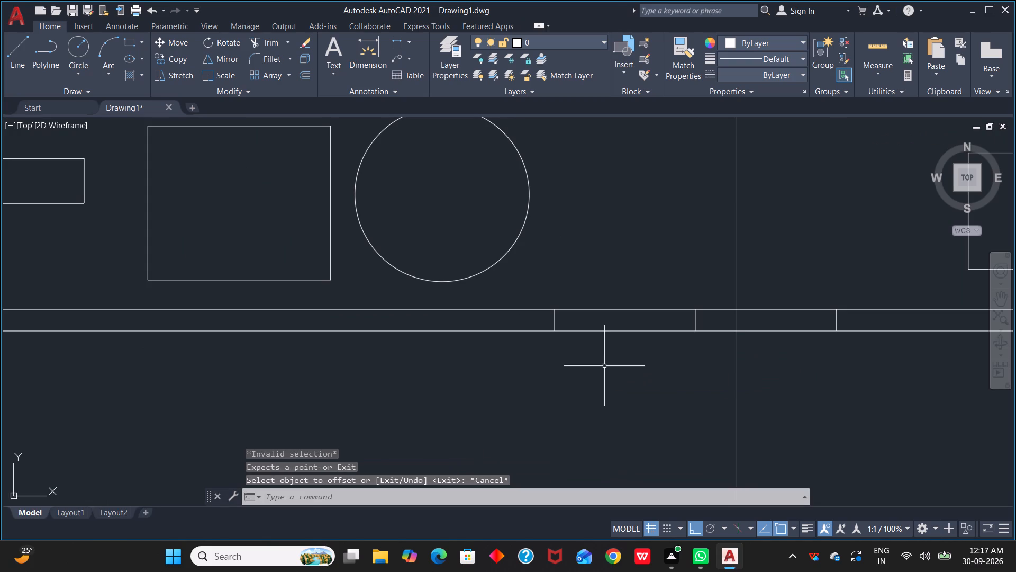
key("Escape")
type("TR")
key("space")
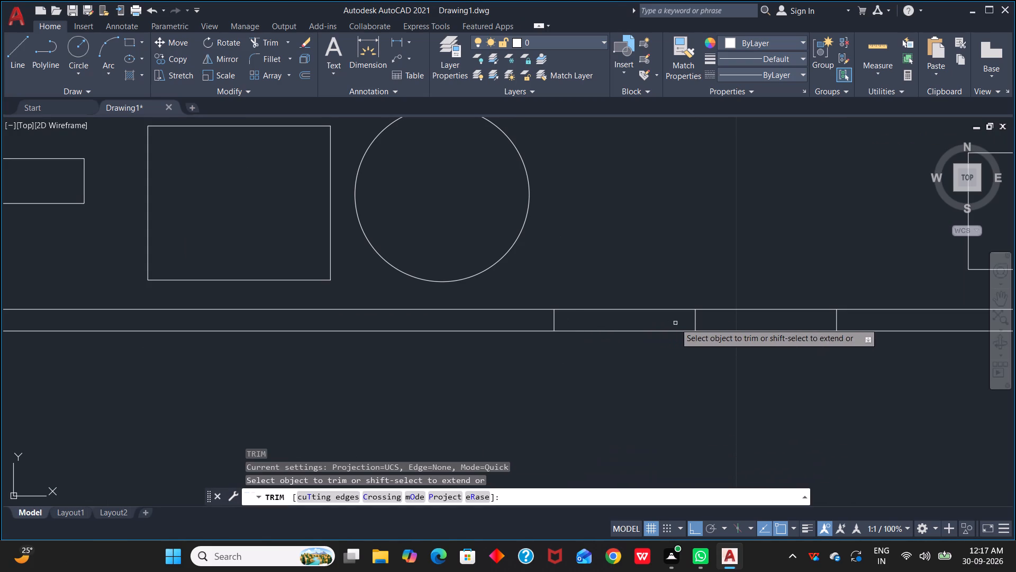
left_click_drag(664, 284, 671, 367)
left_click_drag(724, 286, 742, 379)
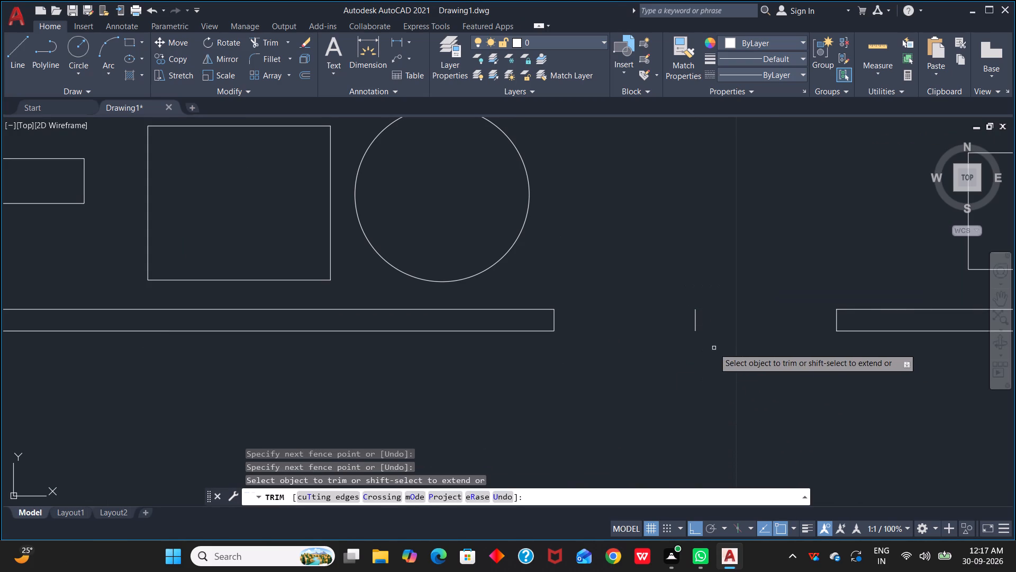
left_click_drag(710, 324, 677, 324)
Copy the drawing room's front door about 19 units east into the empty space beside the plan.
scroll(712, 336, "down", 2)
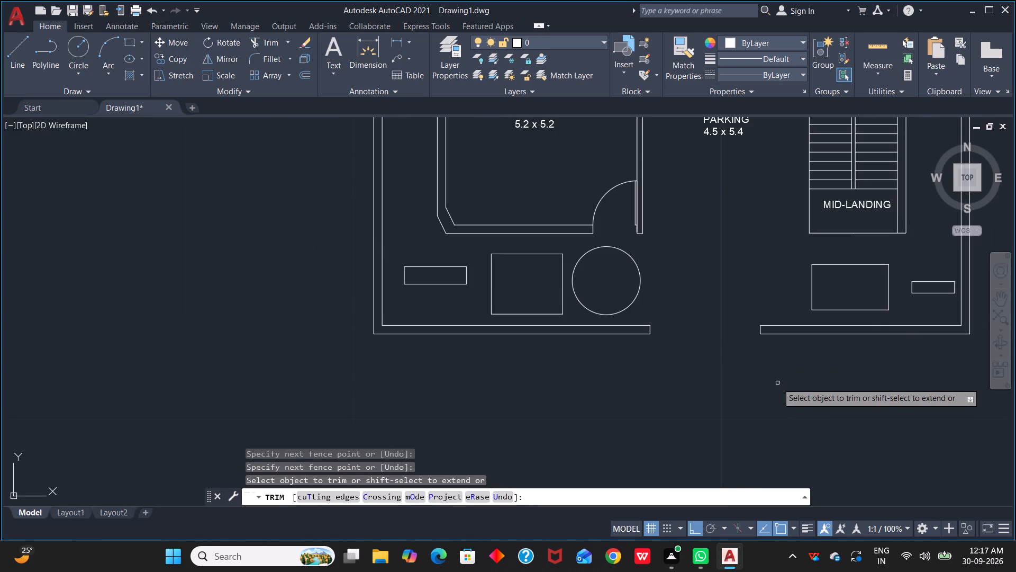
middle_click_drag(777, 383, 632, 407)
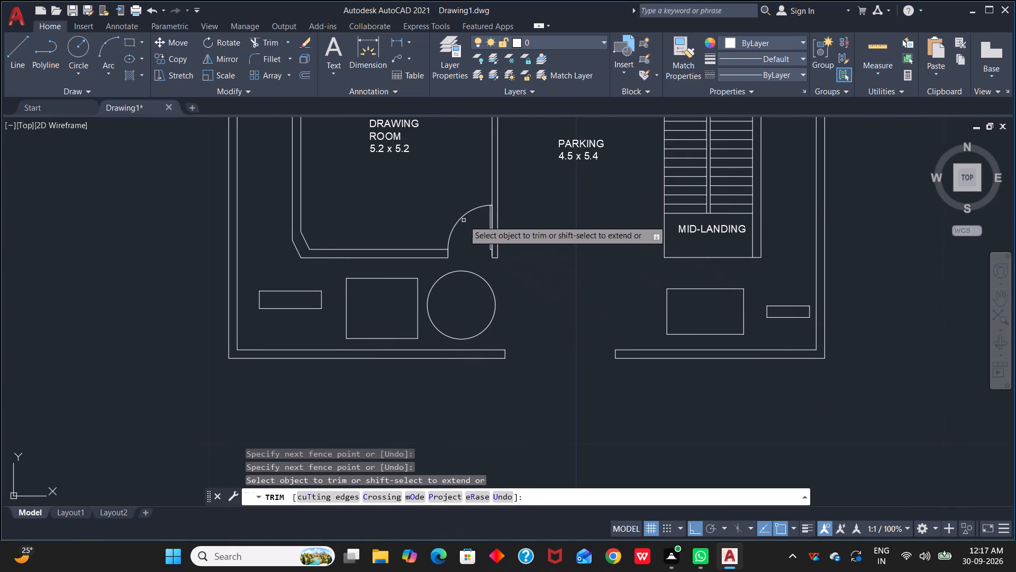
left_click(467, 214)
key("Escape")
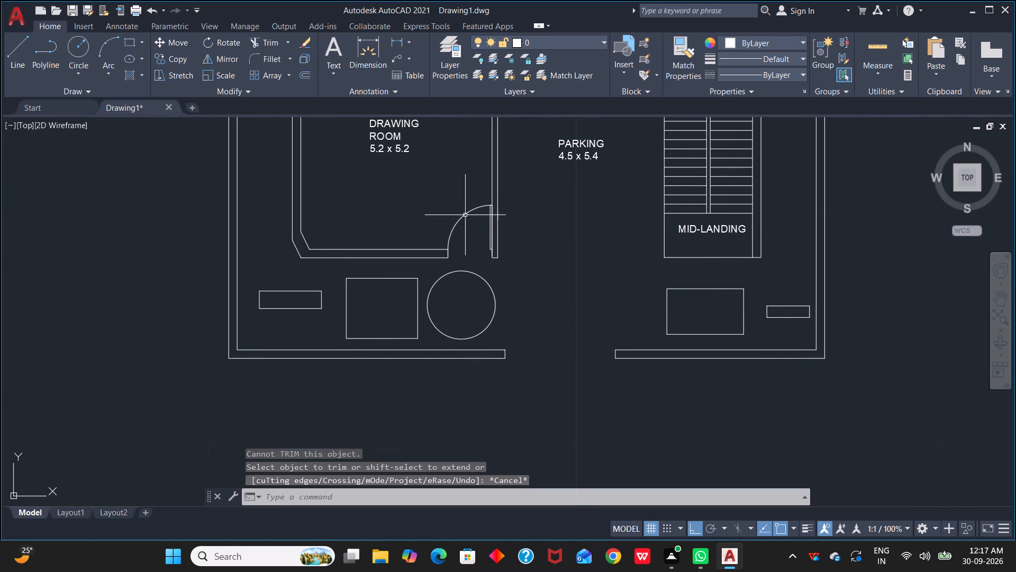
key("Escape")
left_click(467, 216)
key("c")
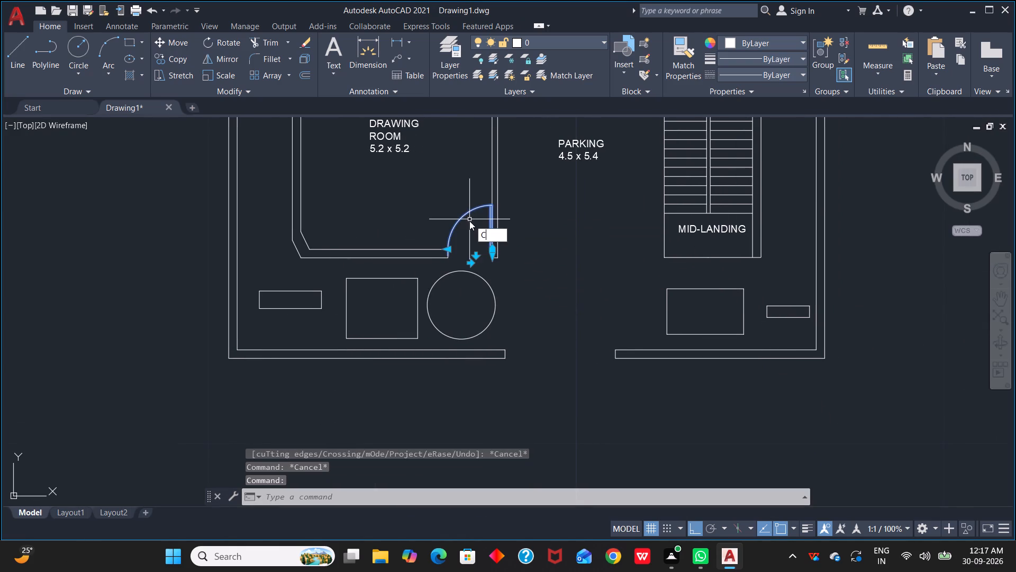
type("O")
key("space")
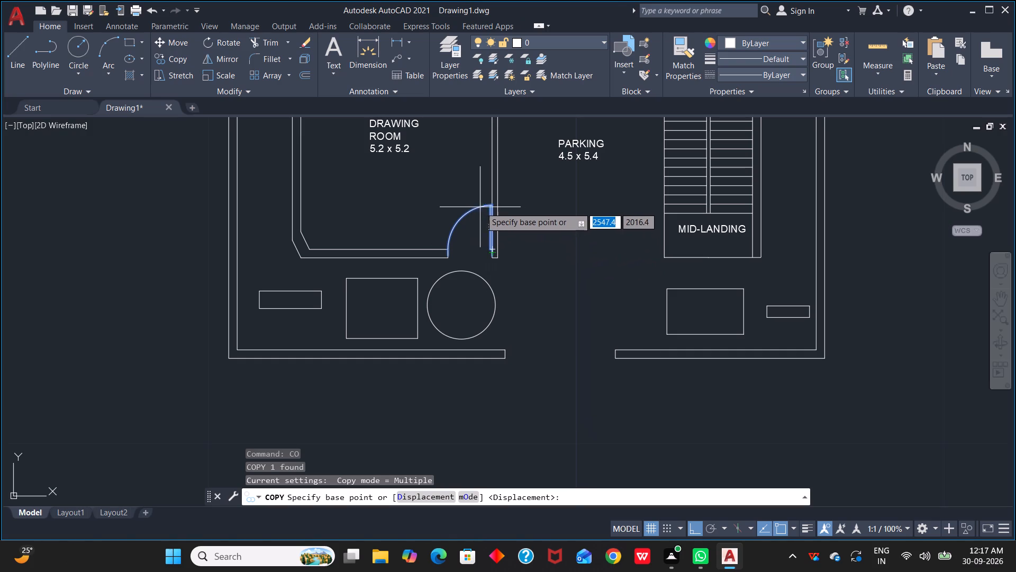
left_click(479, 210)
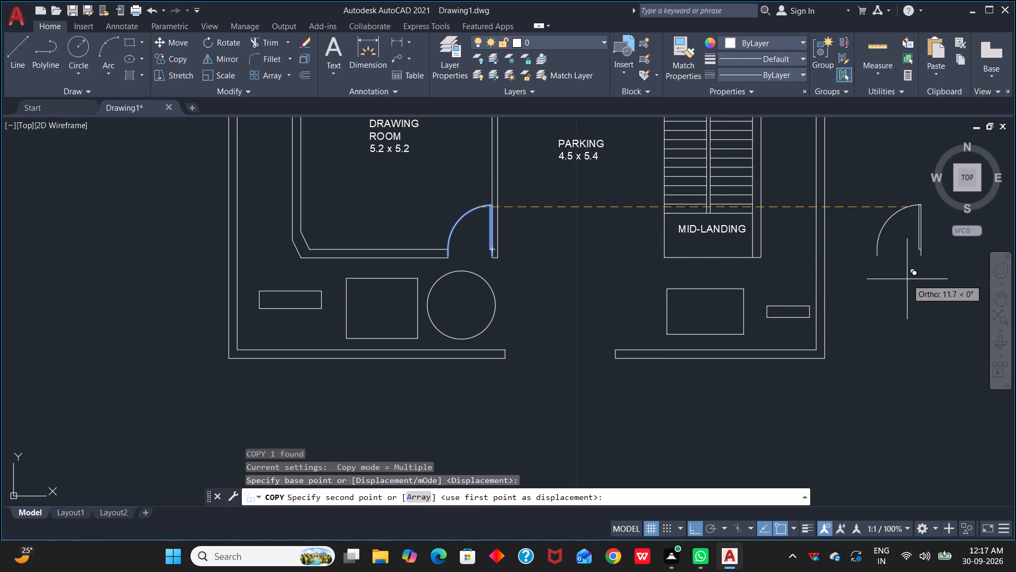
scroll(907, 279, "down", 1)
middle_click_drag(908, 278, 420, 287)
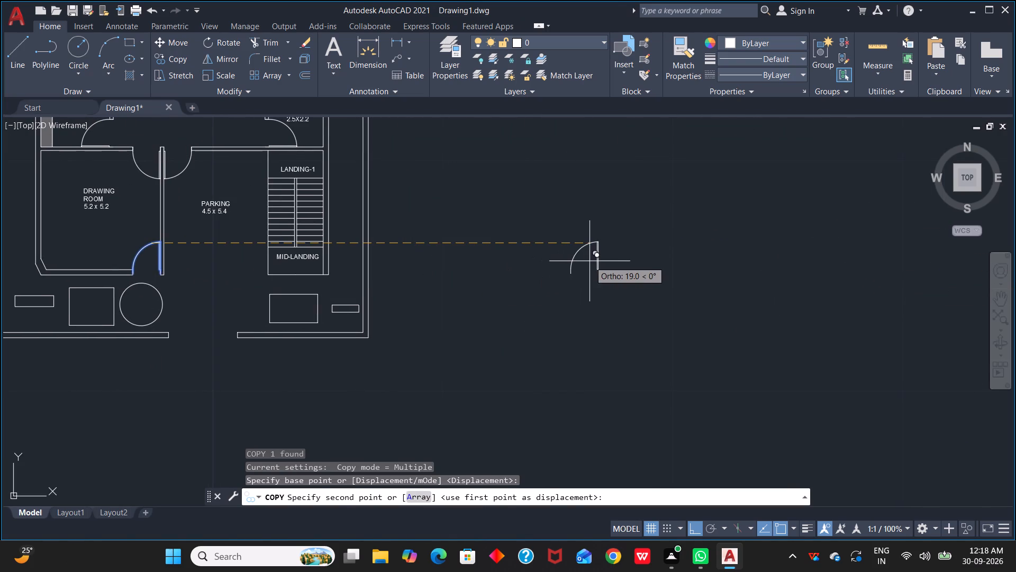
left_click(589, 261)
key("Escape")
Scale the copied door by reference from its west jamb's bottom end, using its full width as reference and 1.5 as new length.
left_click(546, 219)
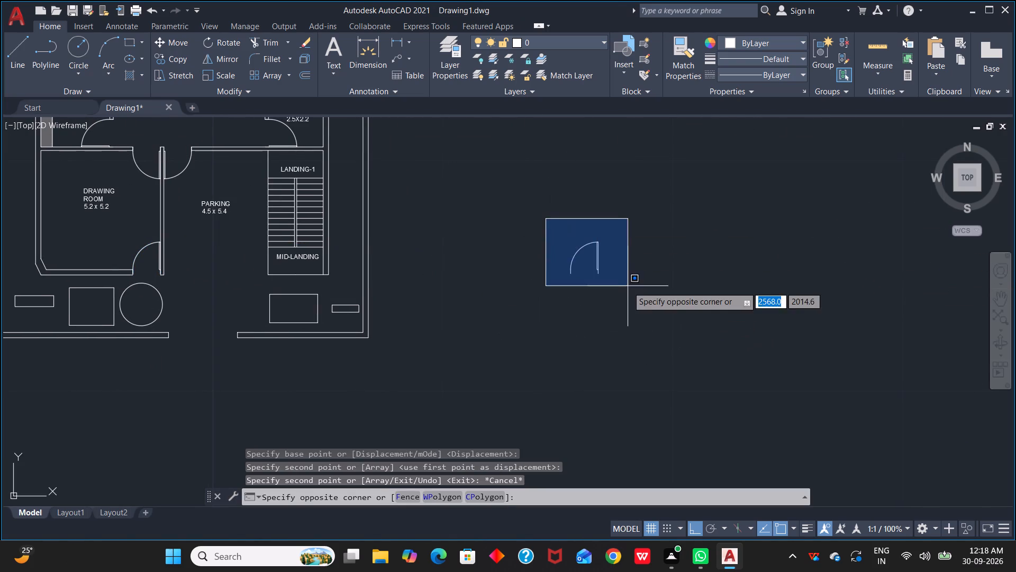
left_click(632, 298)
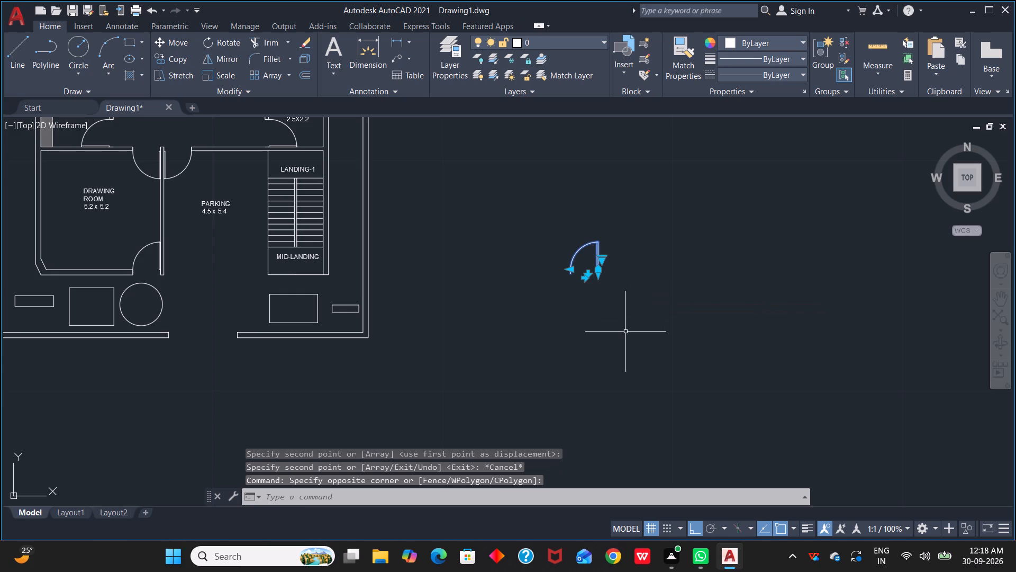
type("SC")
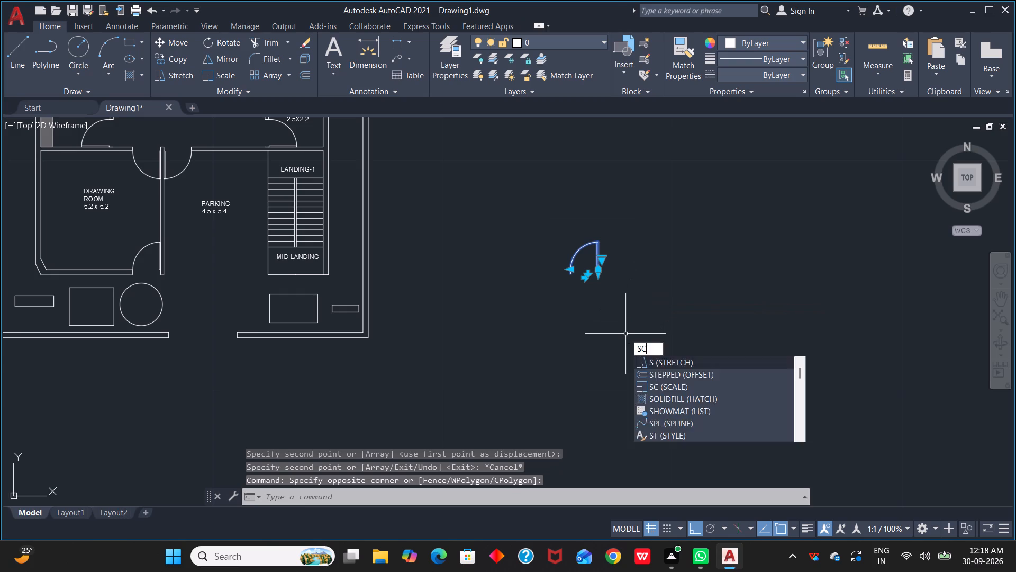
key("space")
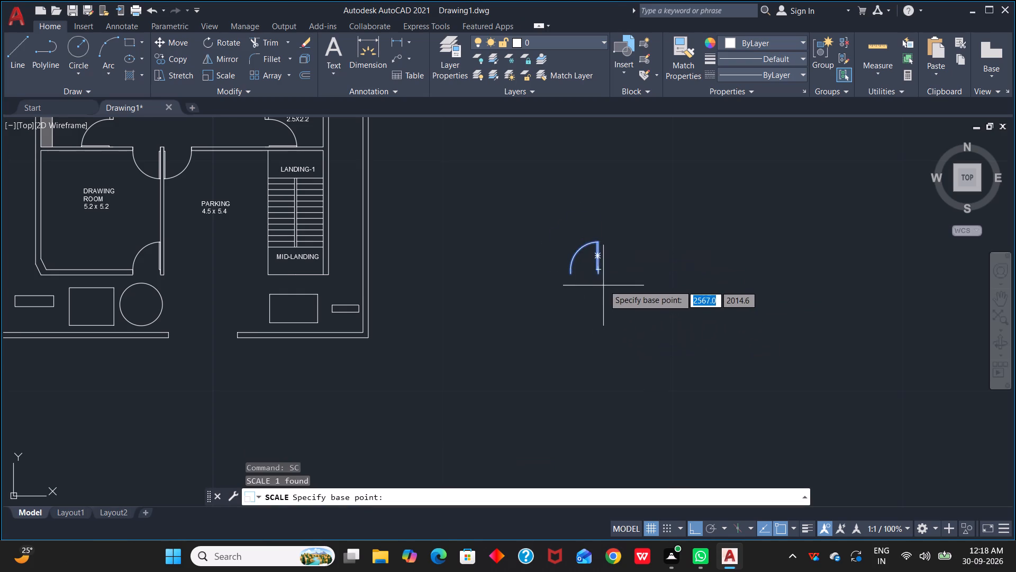
scroll(604, 284, "up", 3)
left_click(466, 243)
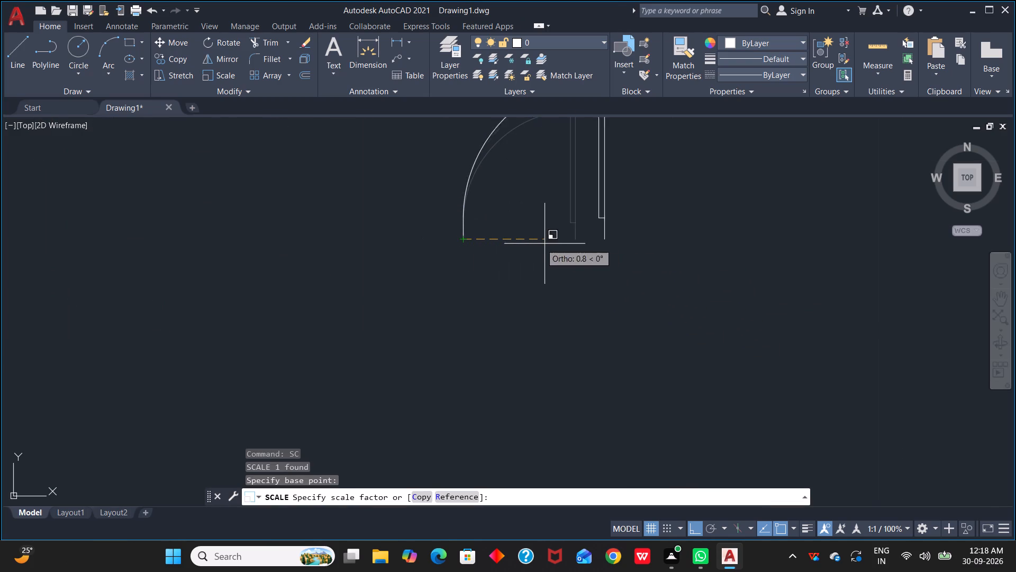
type("R")
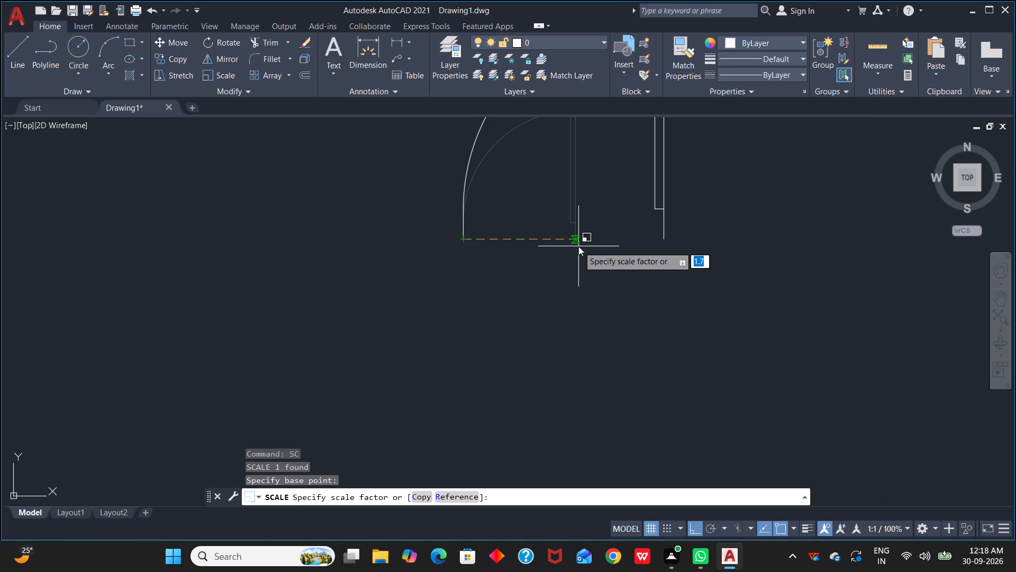
key("space")
scroll(468, 242, "up", 1)
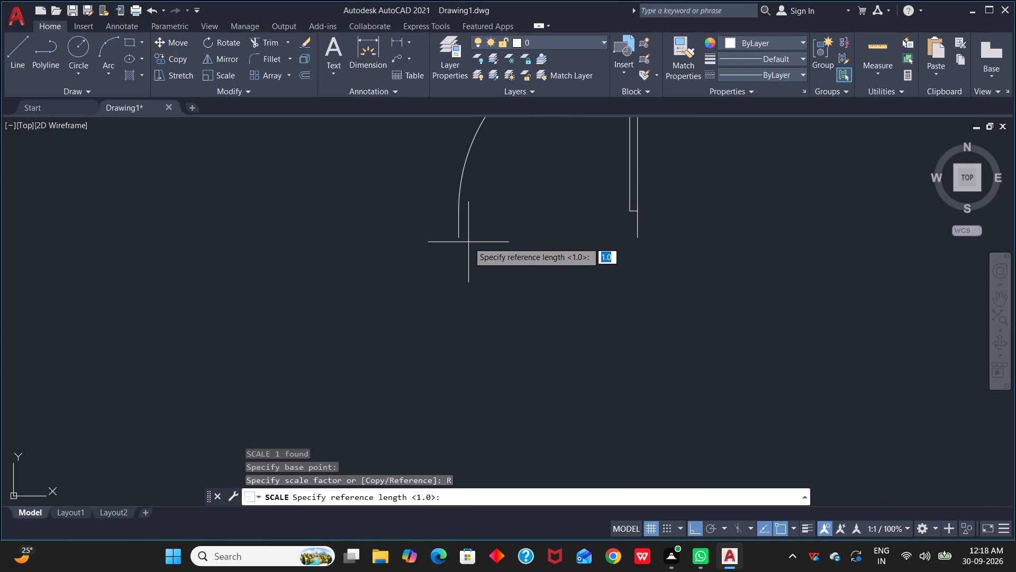
scroll(468, 242, "up", 1)
left_click(449, 236)
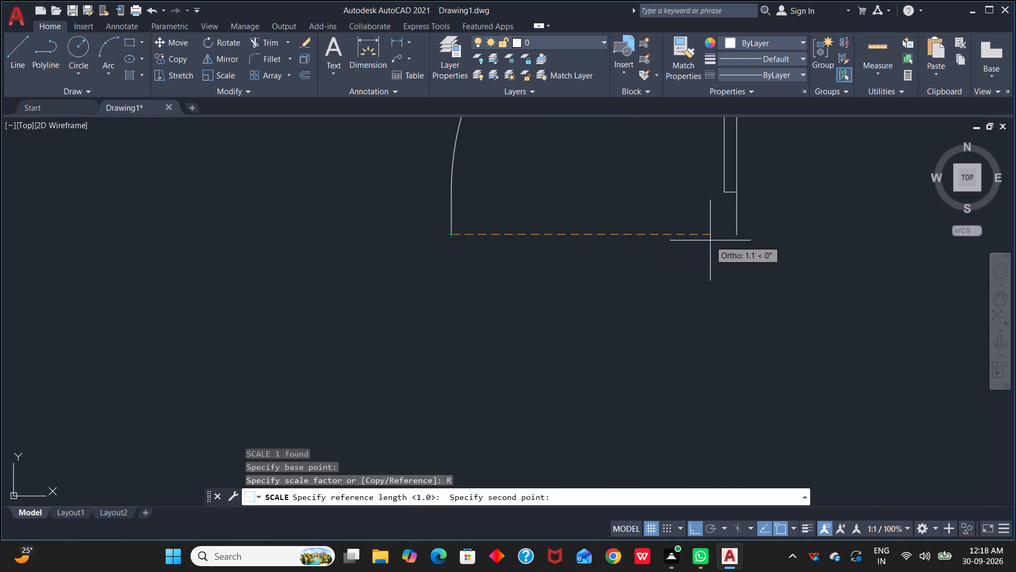
left_click(738, 235)
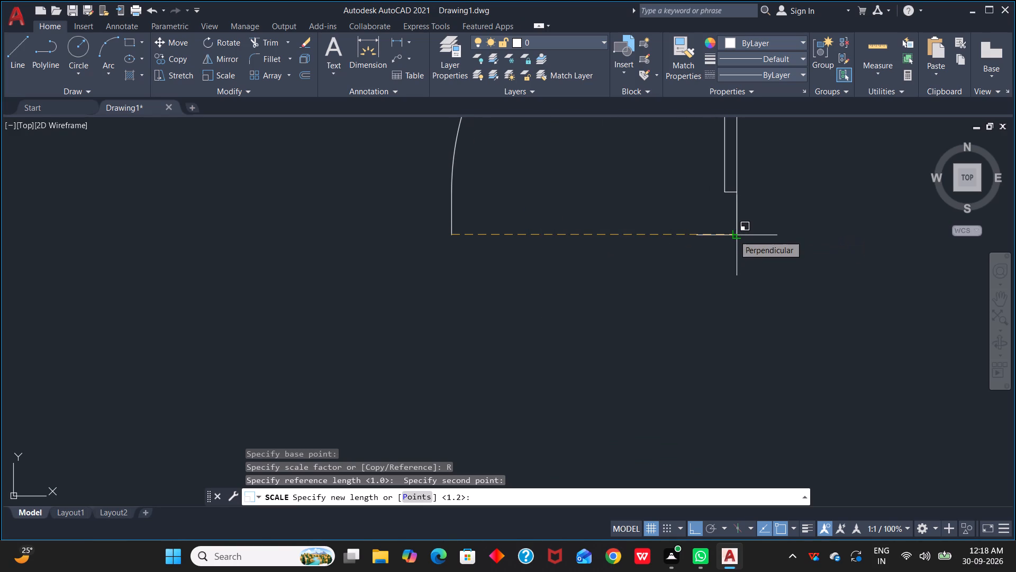
type("1.5")
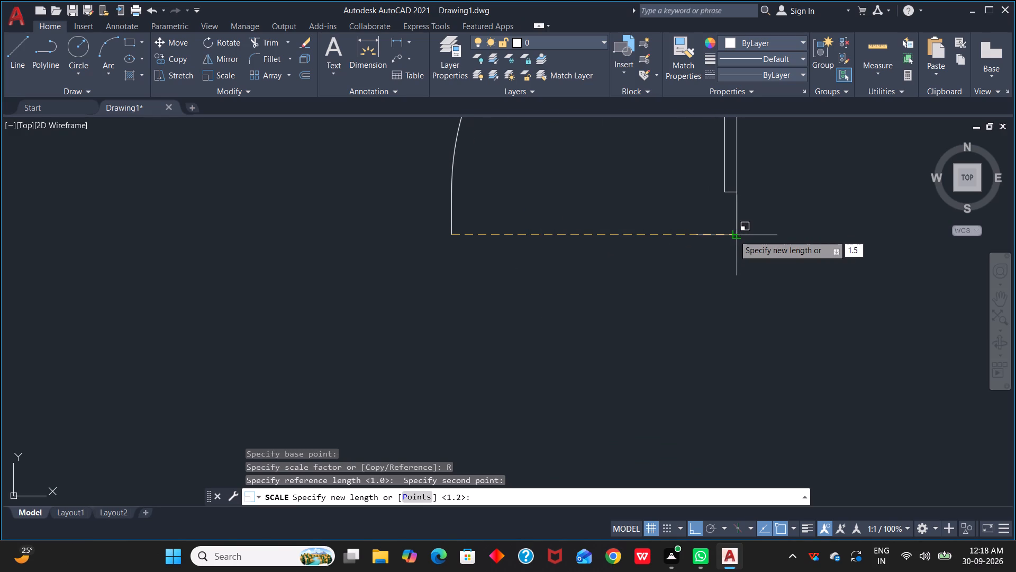
key("Return")
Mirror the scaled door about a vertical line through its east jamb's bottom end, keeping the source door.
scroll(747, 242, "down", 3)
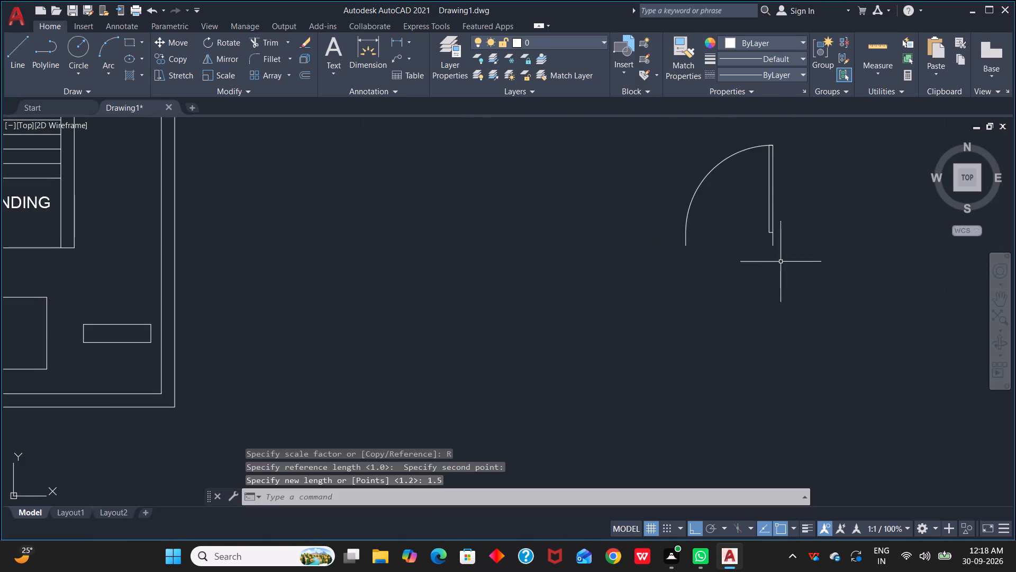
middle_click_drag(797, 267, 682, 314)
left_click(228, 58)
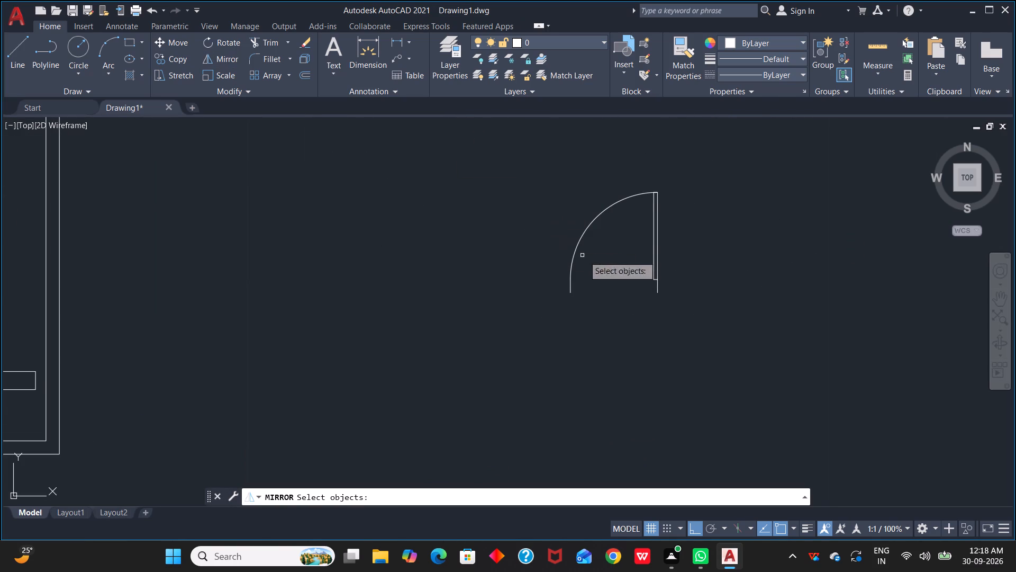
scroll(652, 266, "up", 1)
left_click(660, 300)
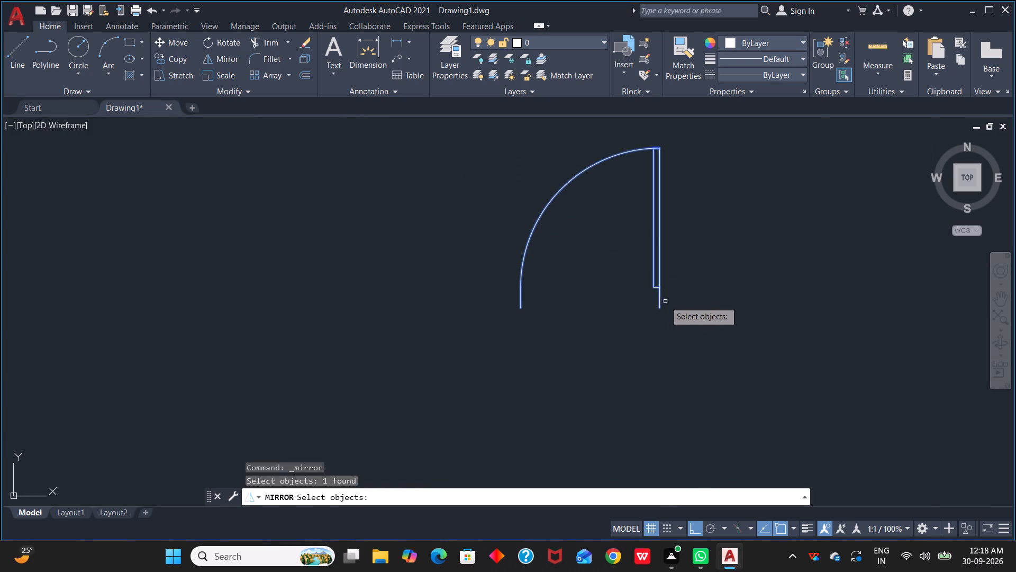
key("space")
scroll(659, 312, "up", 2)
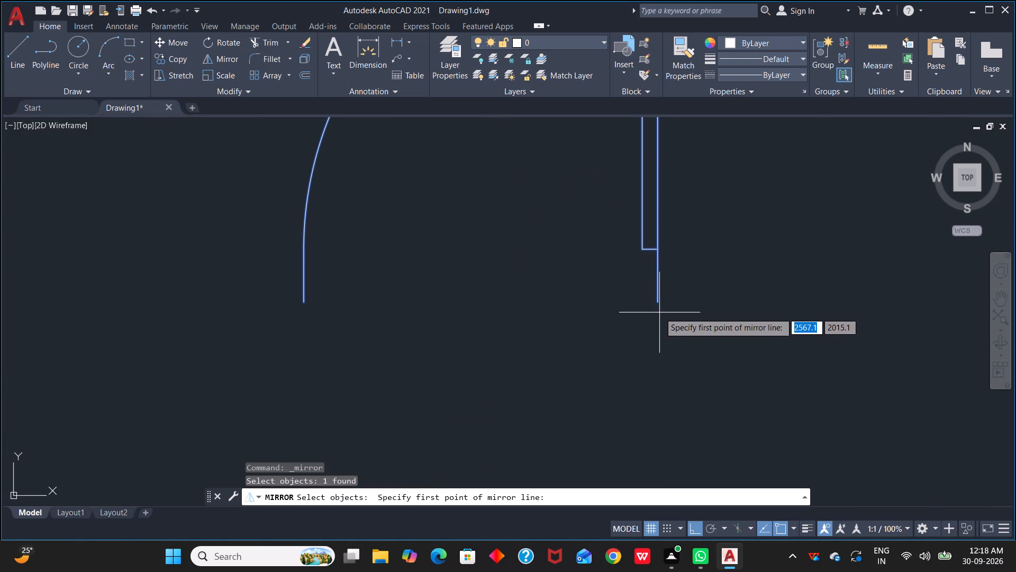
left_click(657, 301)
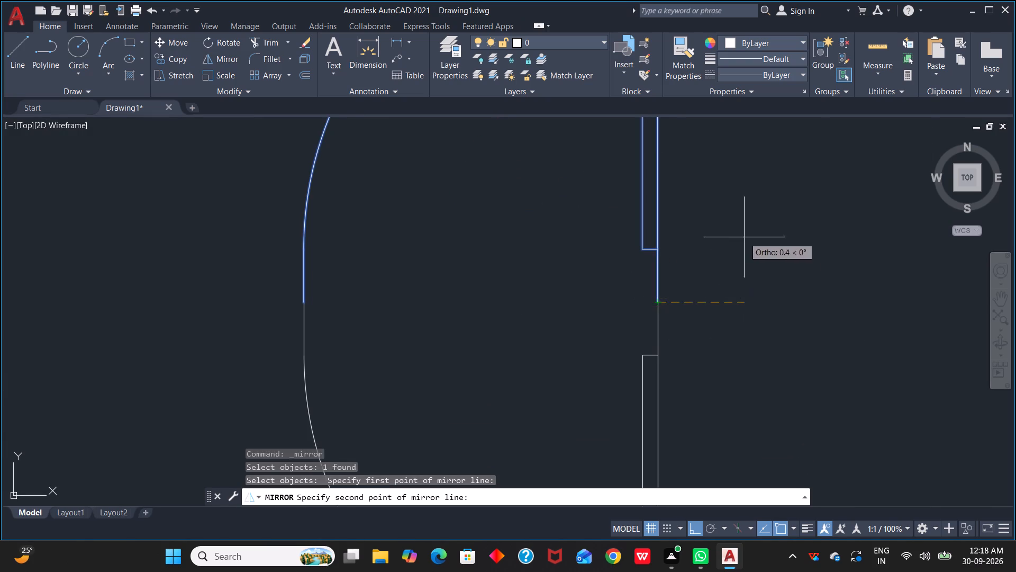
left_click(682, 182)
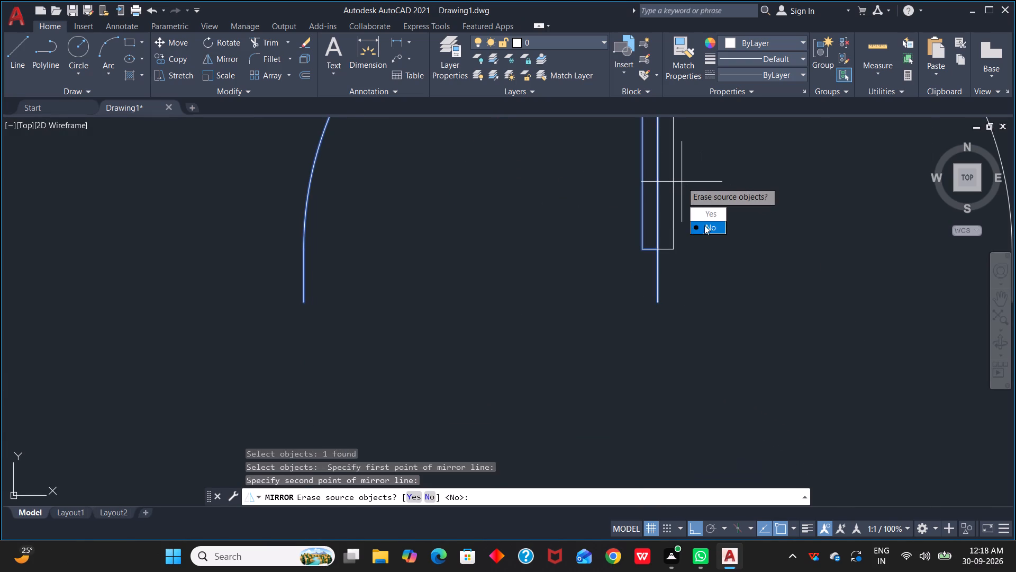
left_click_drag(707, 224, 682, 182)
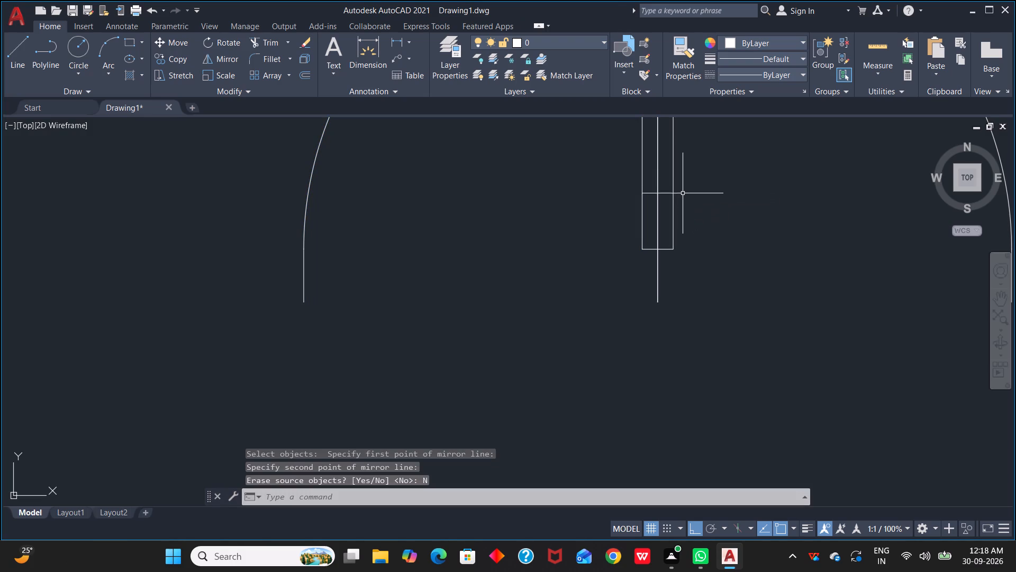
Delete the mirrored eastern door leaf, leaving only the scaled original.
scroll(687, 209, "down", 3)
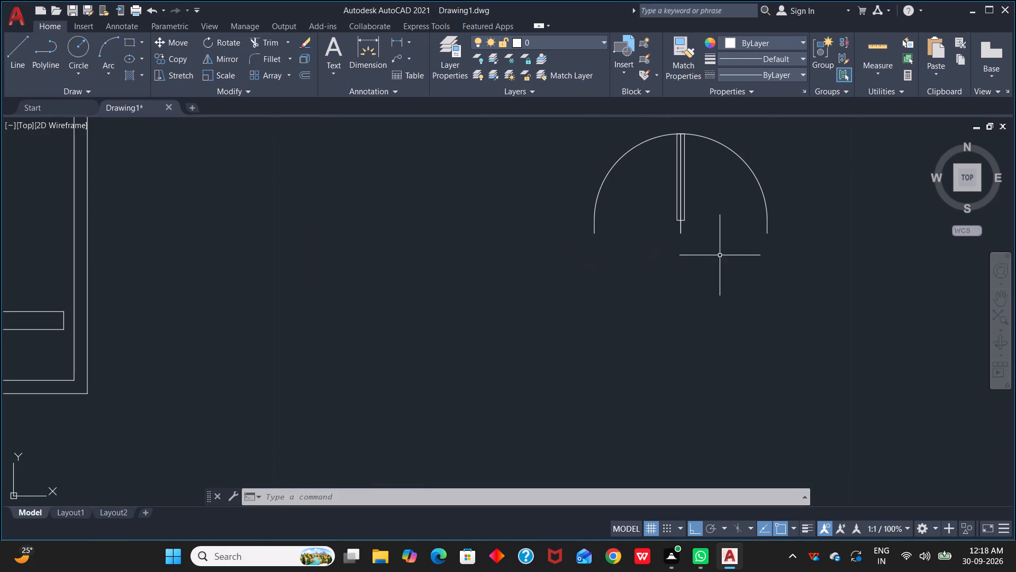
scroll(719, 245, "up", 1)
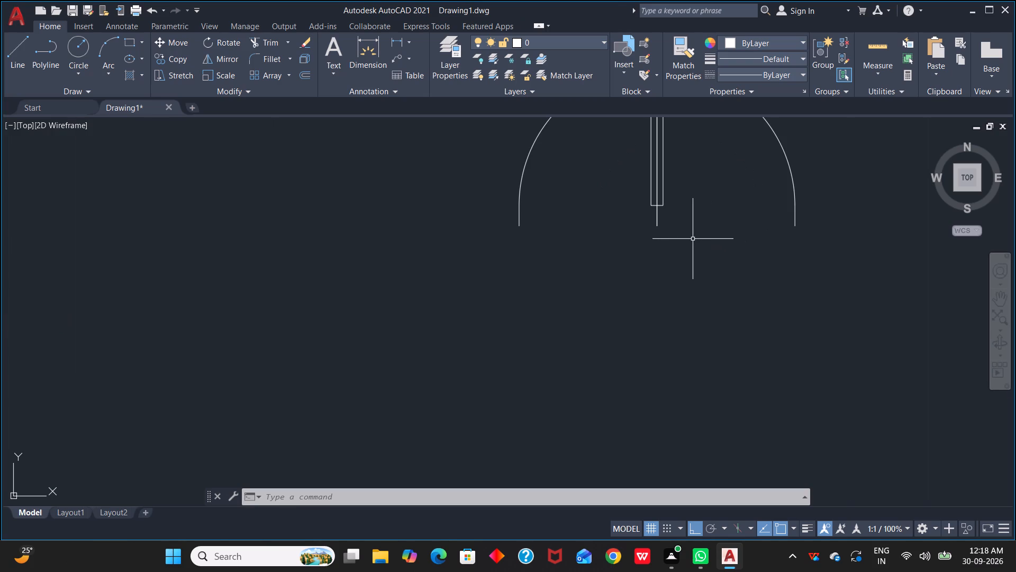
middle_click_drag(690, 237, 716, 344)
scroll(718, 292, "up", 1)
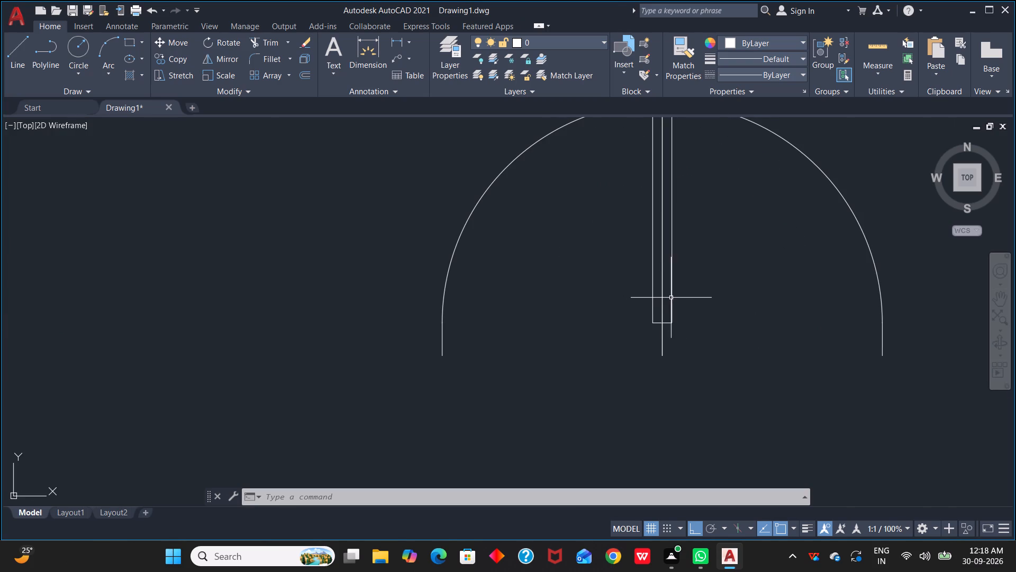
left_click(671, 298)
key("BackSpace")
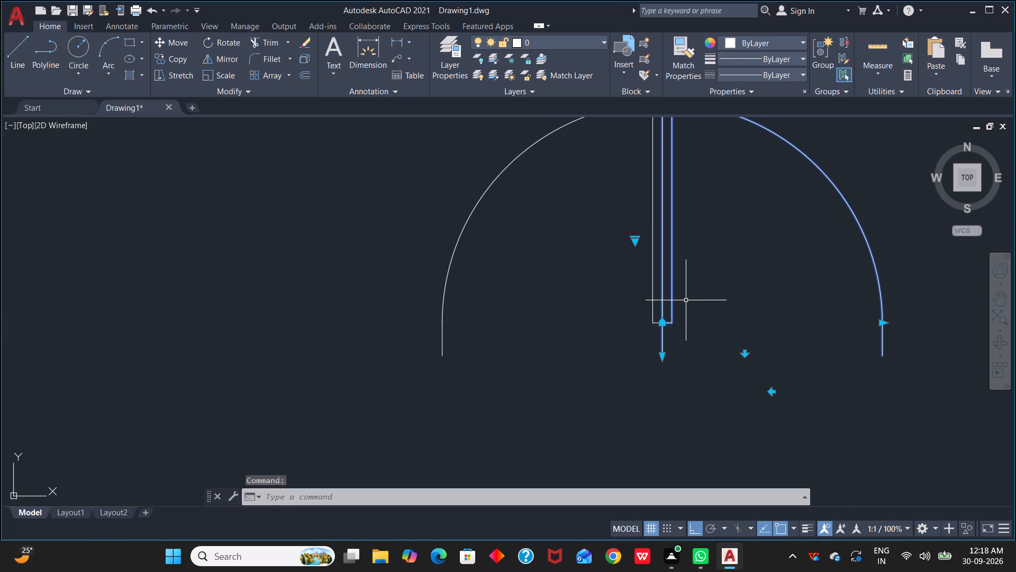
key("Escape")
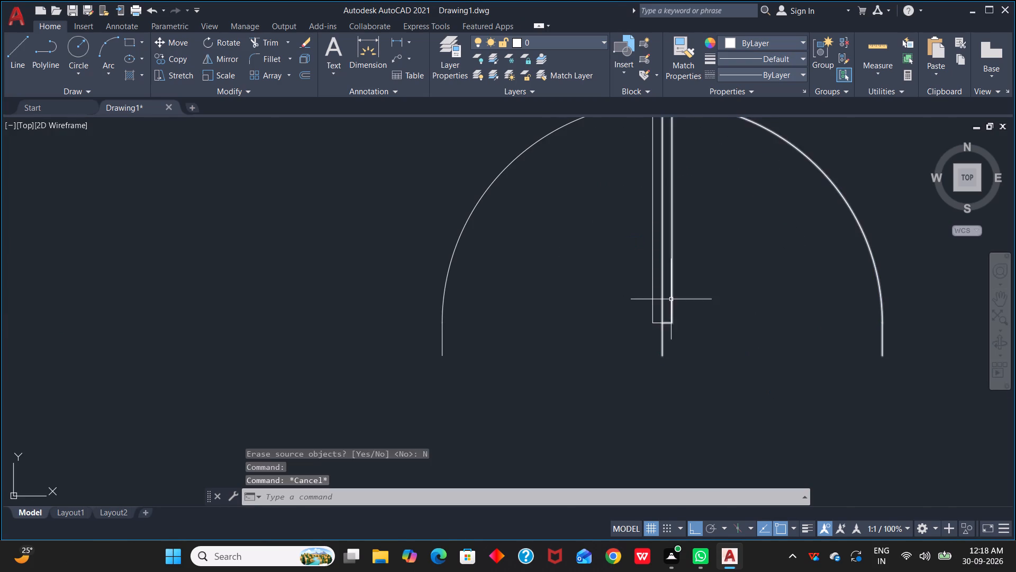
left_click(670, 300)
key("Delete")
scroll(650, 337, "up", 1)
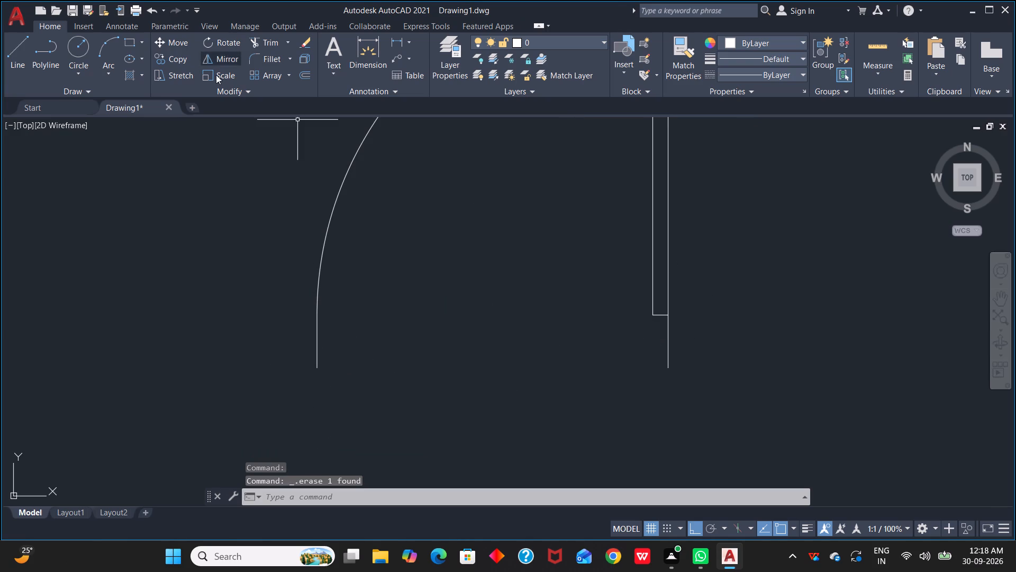
Mirror the scaled door about a vertical line through its west jamb's bottom end, keeping the source door.
left_click(226, 56)
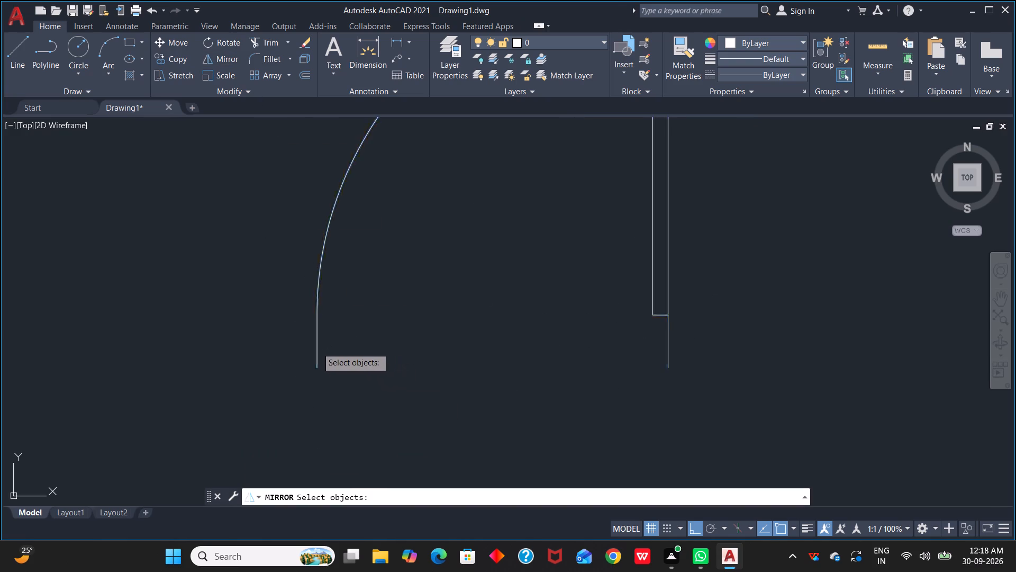
left_click(317, 347)
key("space")
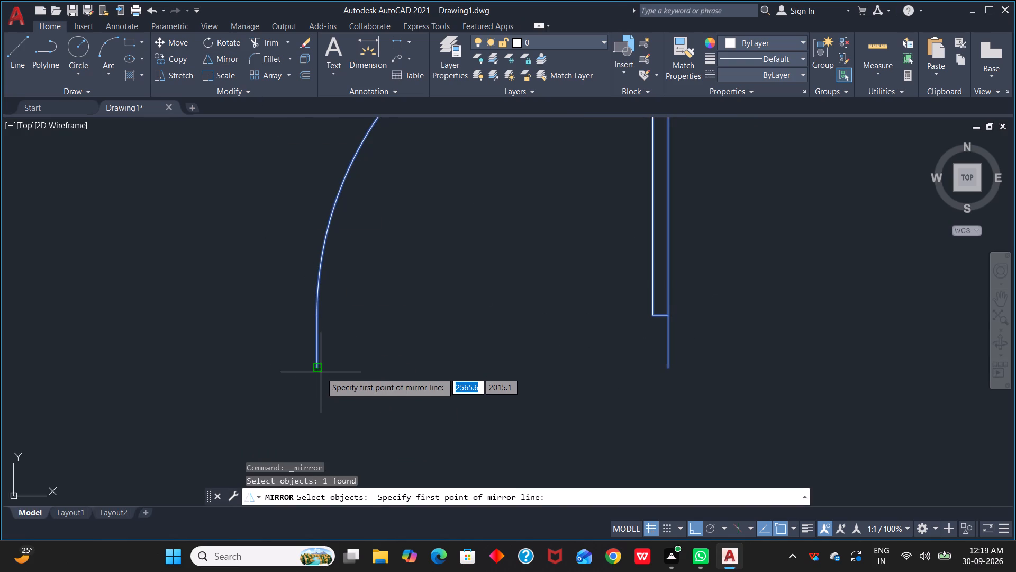
left_click(320, 369)
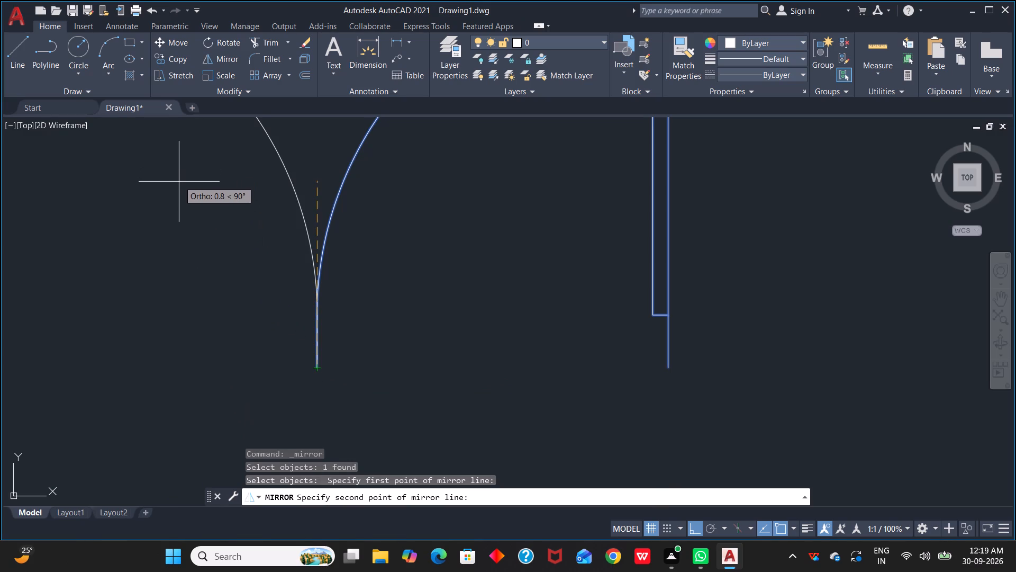
scroll(179, 182, "down", 1)
middle_click_drag(179, 182, 369, 182)
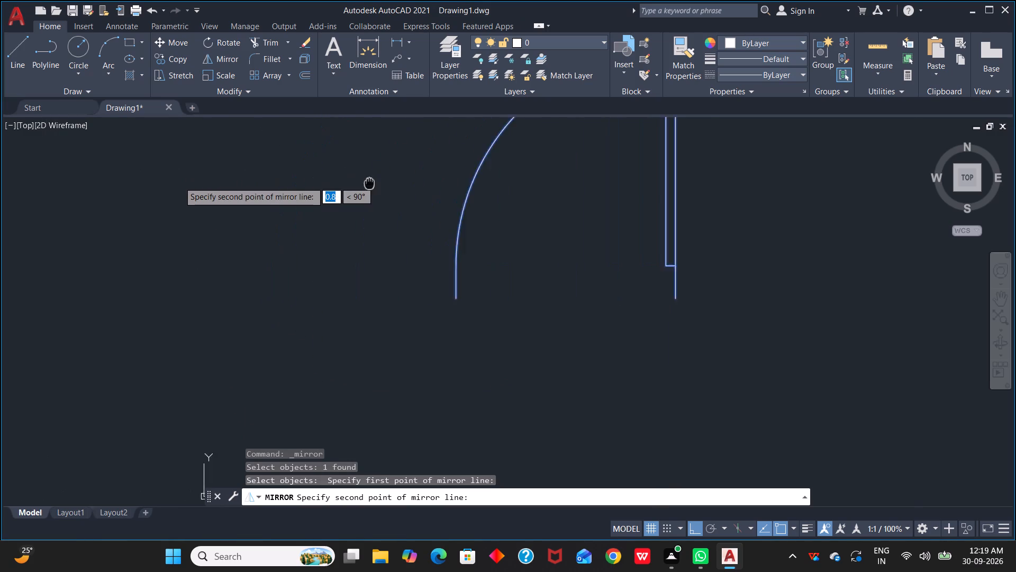
middle_click_drag(369, 182, 406, 182)
left_click(358, 146)
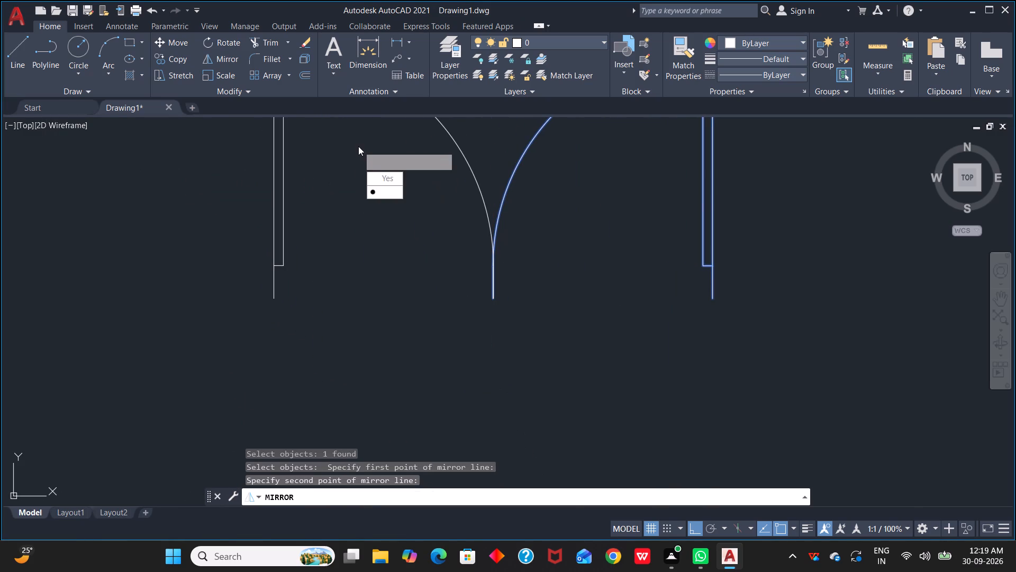
left_click_drag(384, 192, 358, 146)
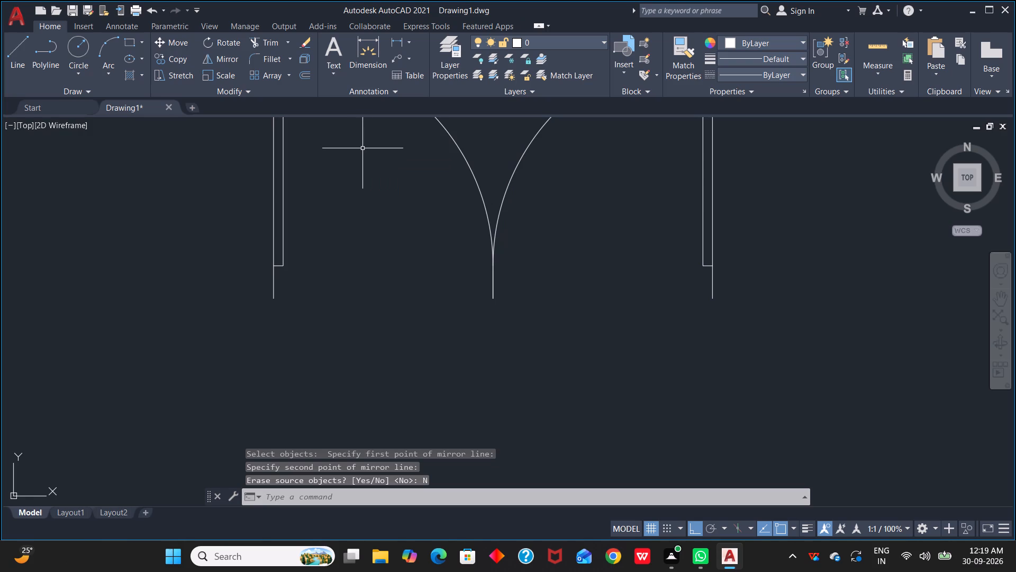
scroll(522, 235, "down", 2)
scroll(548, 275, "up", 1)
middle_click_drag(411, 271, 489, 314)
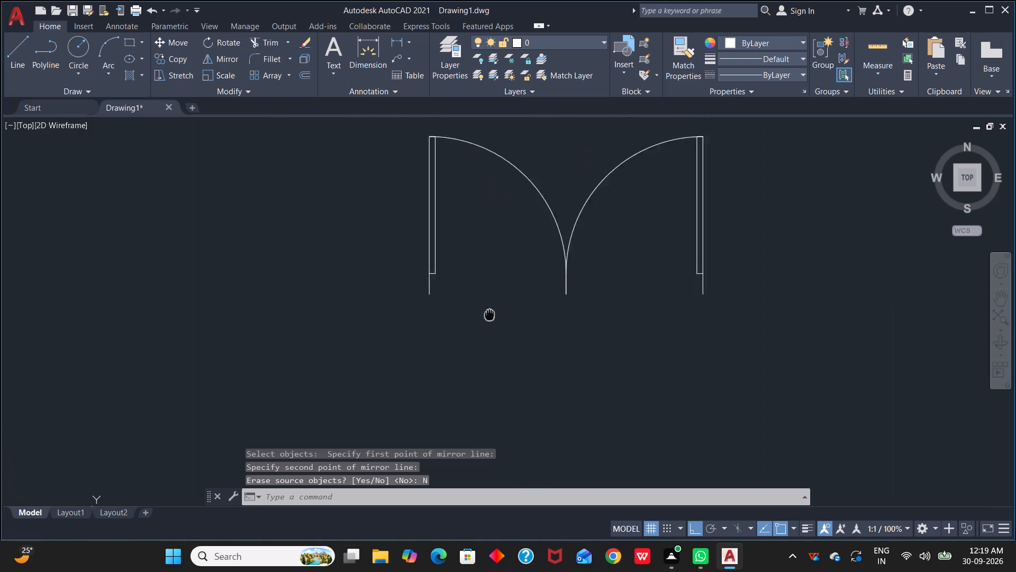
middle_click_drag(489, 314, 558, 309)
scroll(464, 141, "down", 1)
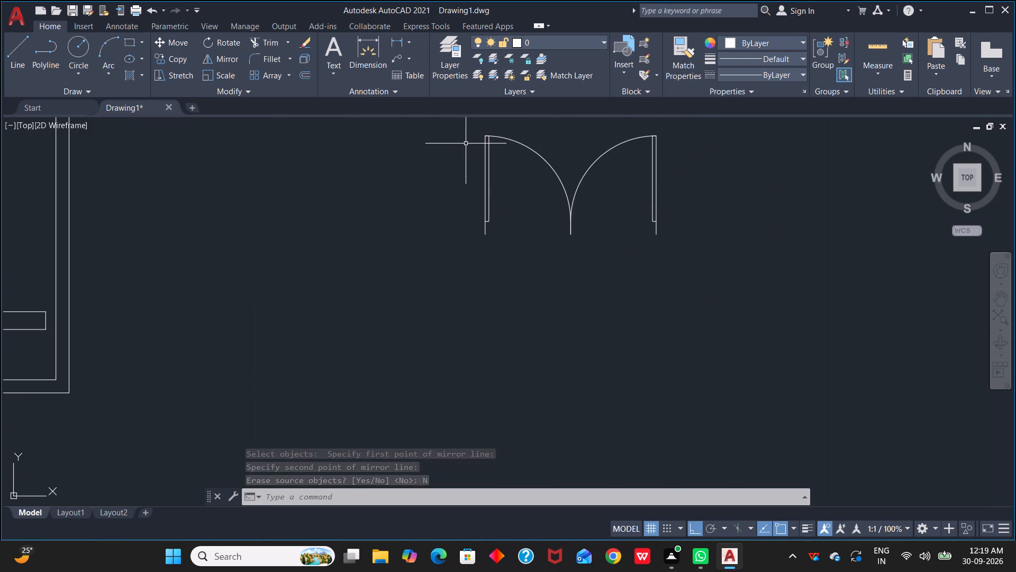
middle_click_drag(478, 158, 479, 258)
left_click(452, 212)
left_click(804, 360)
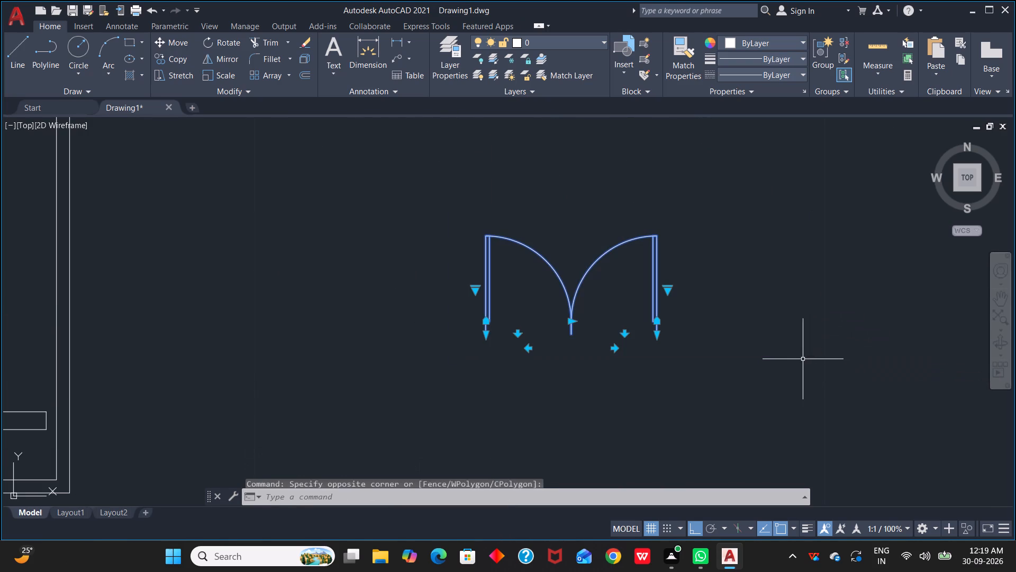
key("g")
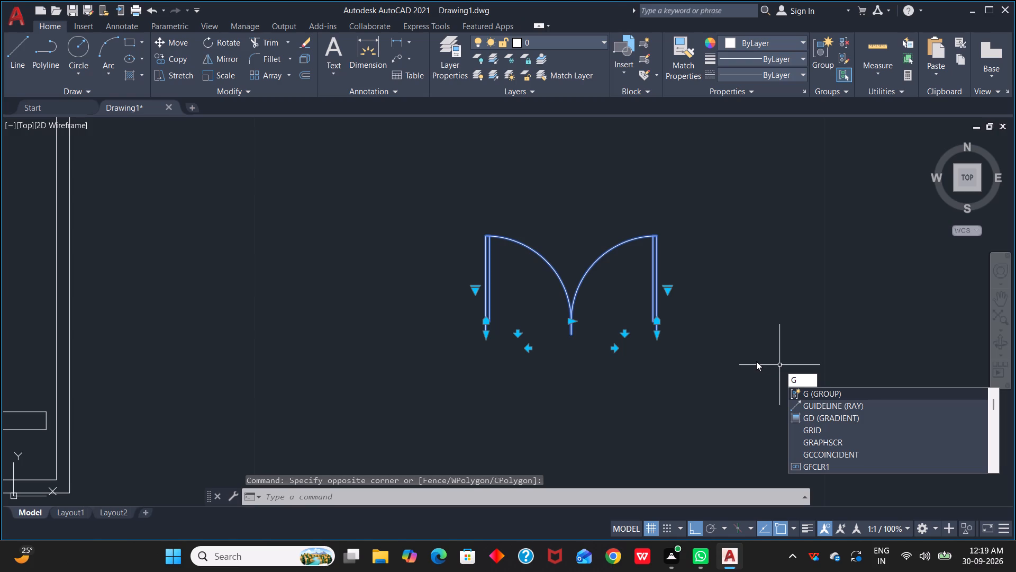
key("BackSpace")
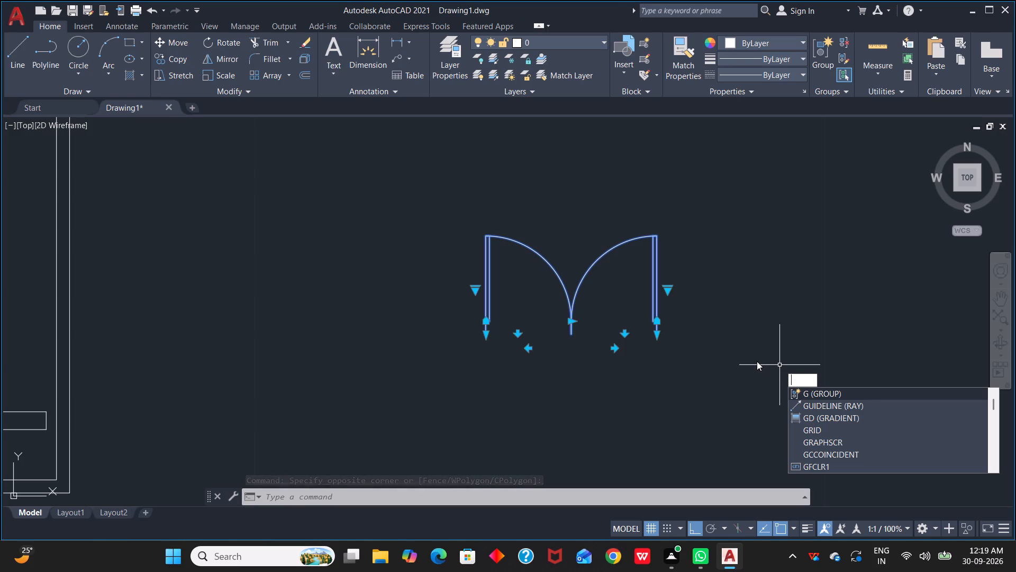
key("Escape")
Copy both gate leaves, with Ortho off, from the west jamb's bottom end to the outer corner of the gateway's western wall end.
scroll(526, 352, "up", 1)
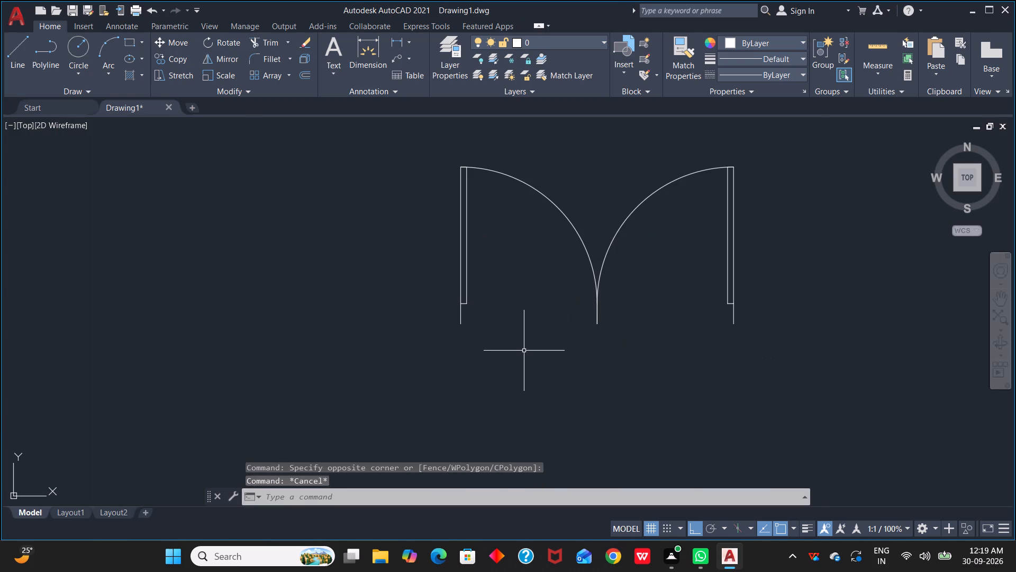
left_click_drag(431, 148, 440, 154)
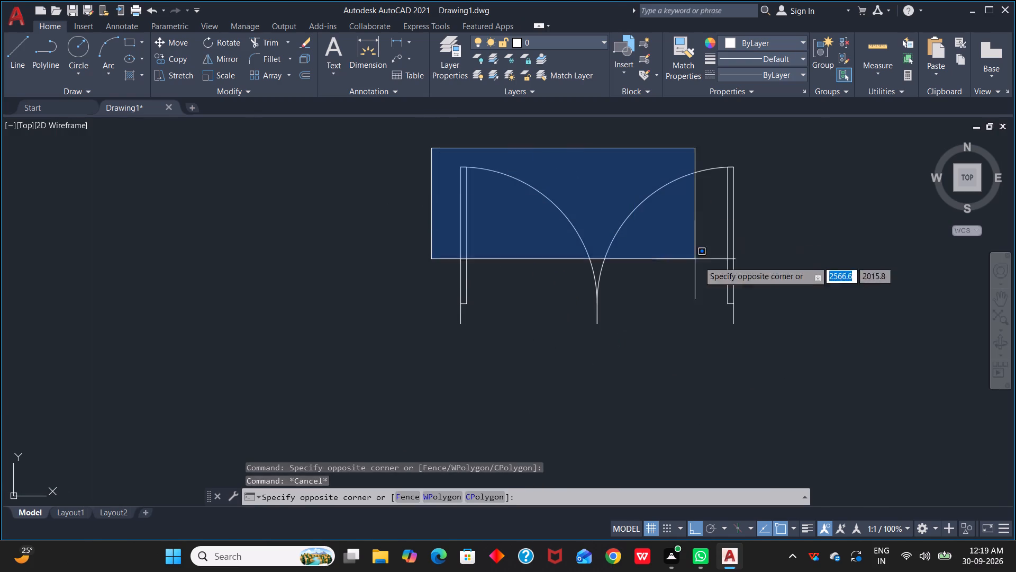
left_click(790, 350)
key("c")
key("o")
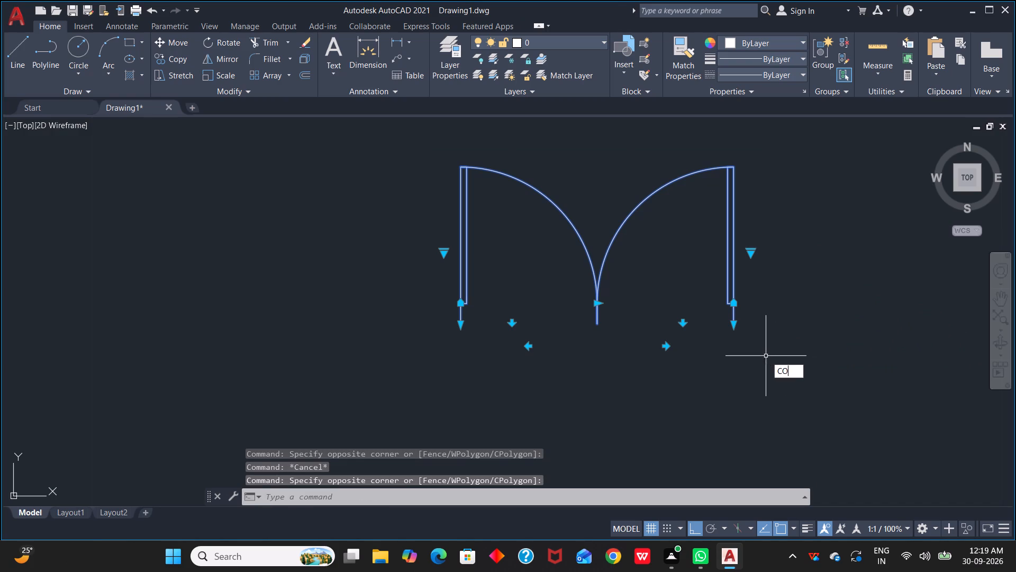
key("space")
scroll(516, 345, "up", 2)
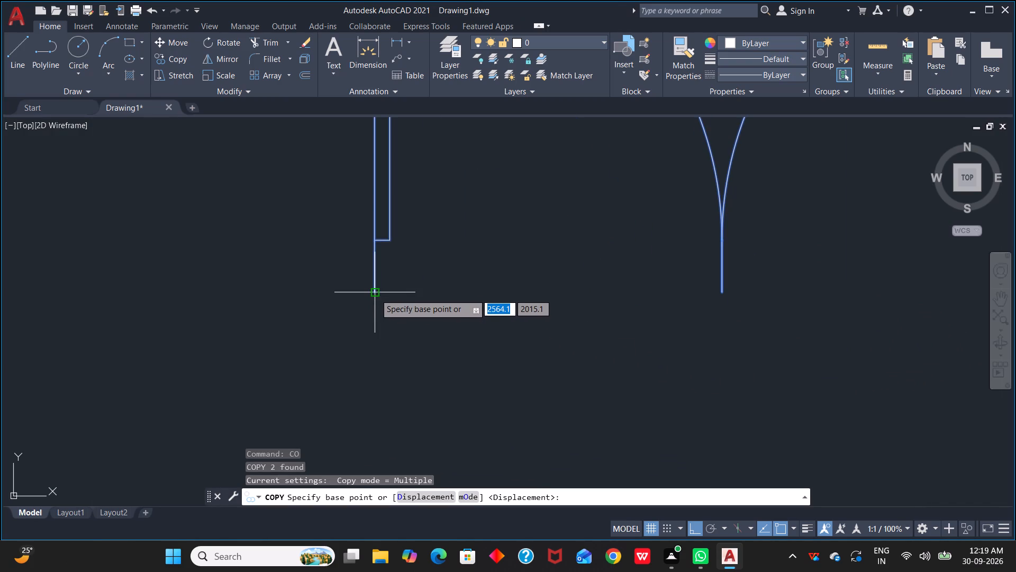
left_click(375, 294)
scroll(141, 367, "down", 2)
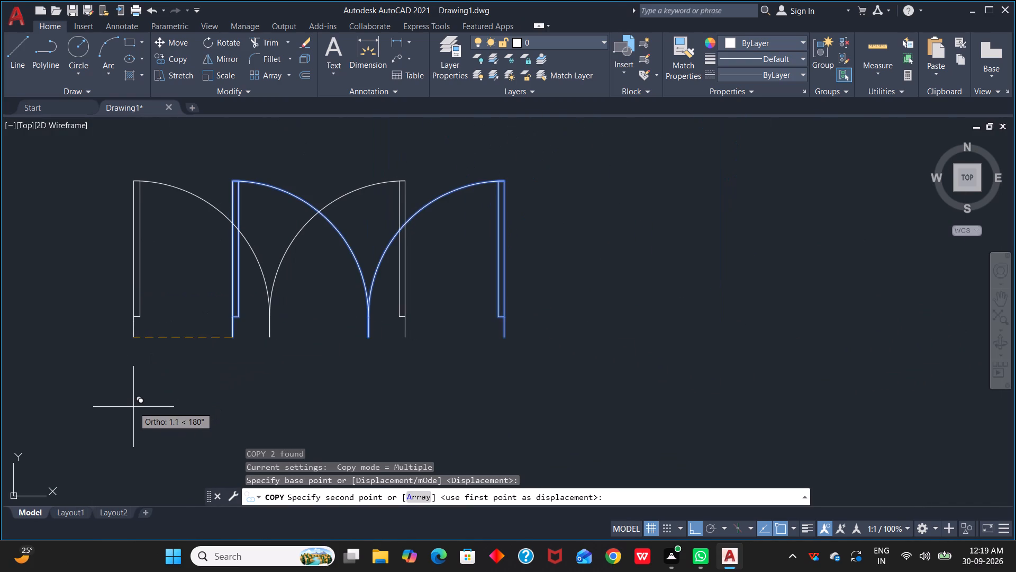
key("F8")
middle_click_drag(108, 427, 448, 420)
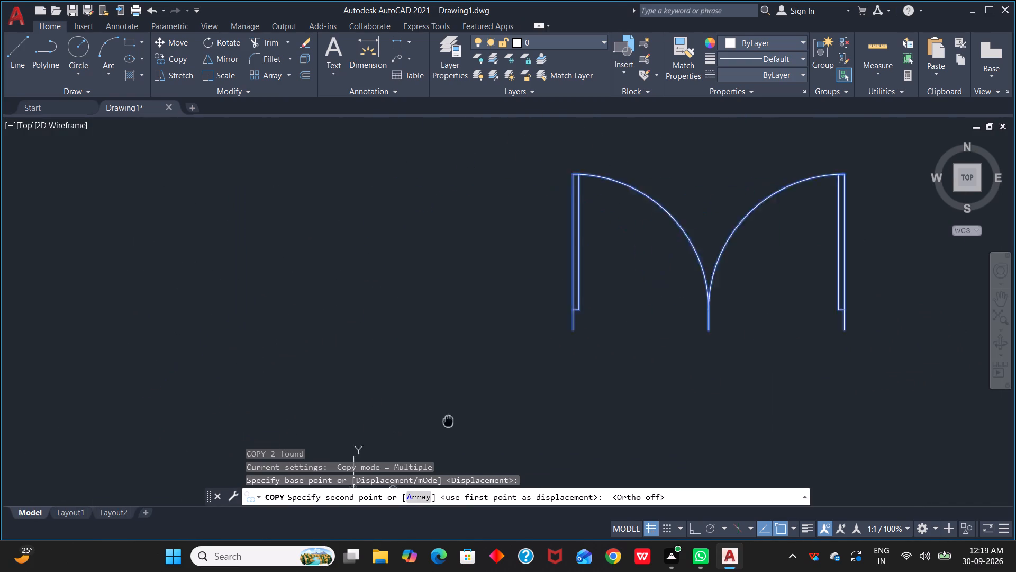
middle_click_drag(448, 420, 745, 322)
scroll(36, 397, "down", 2)
middle_click_drag(19, 413, 630, 355)
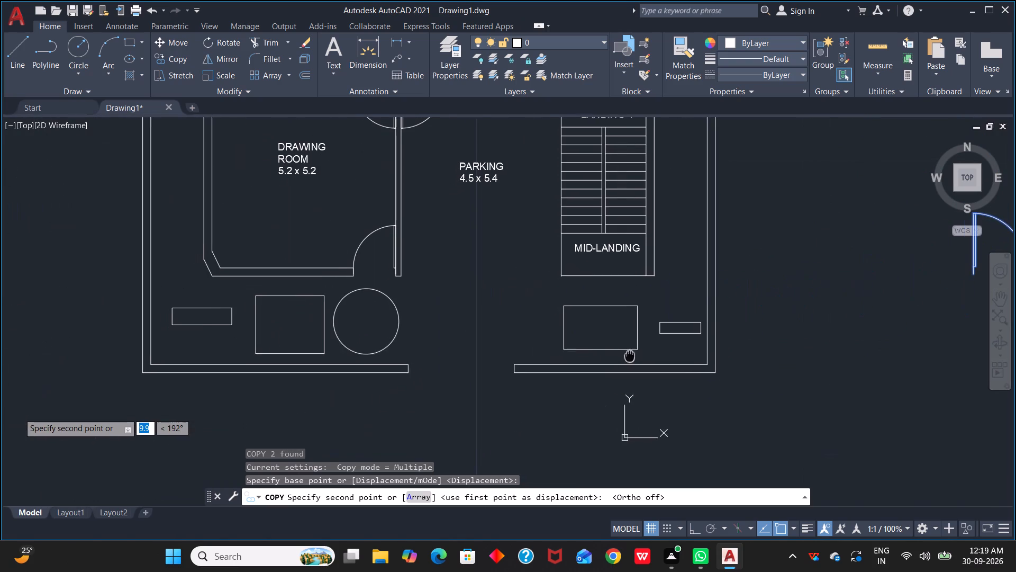
middle_click_drag(630, 355, 631, 354)
scroll(410, 361, "up", 3)
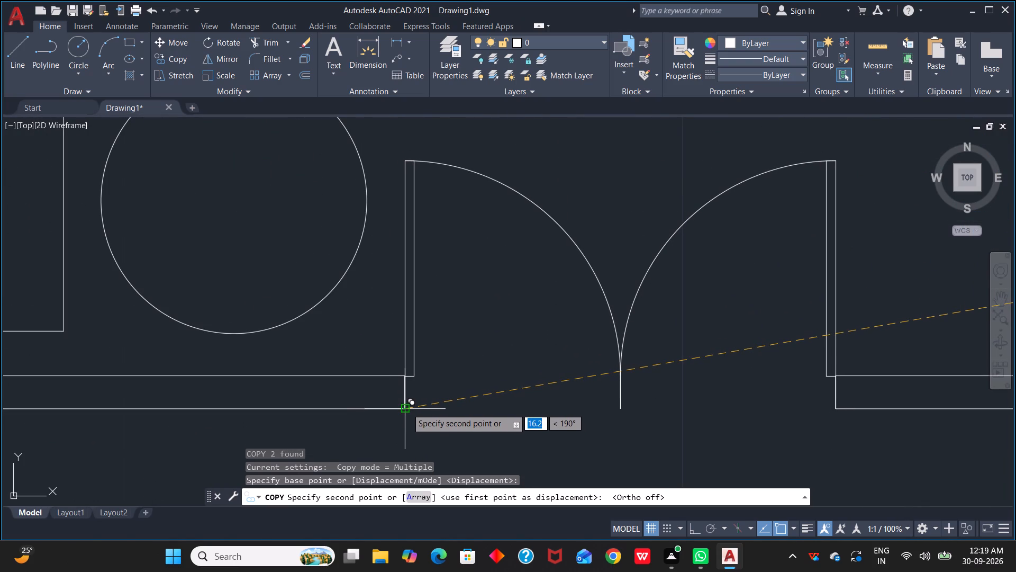
left_click(407, 408)
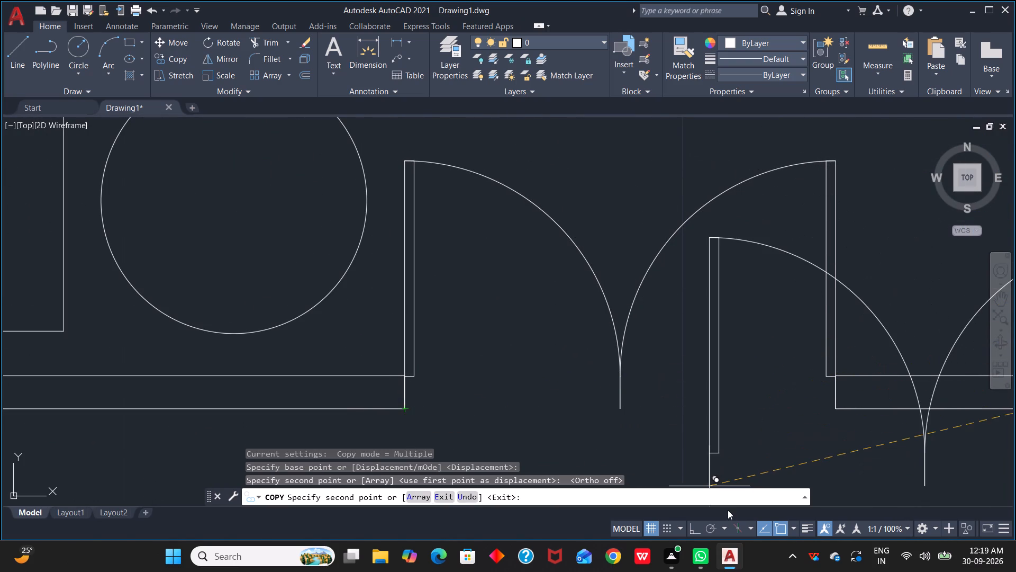
key("Escape")
Group the two gate leaves in the front gateway together with the wall-end lines beside them.
scroll(652, 353, "down", 2)
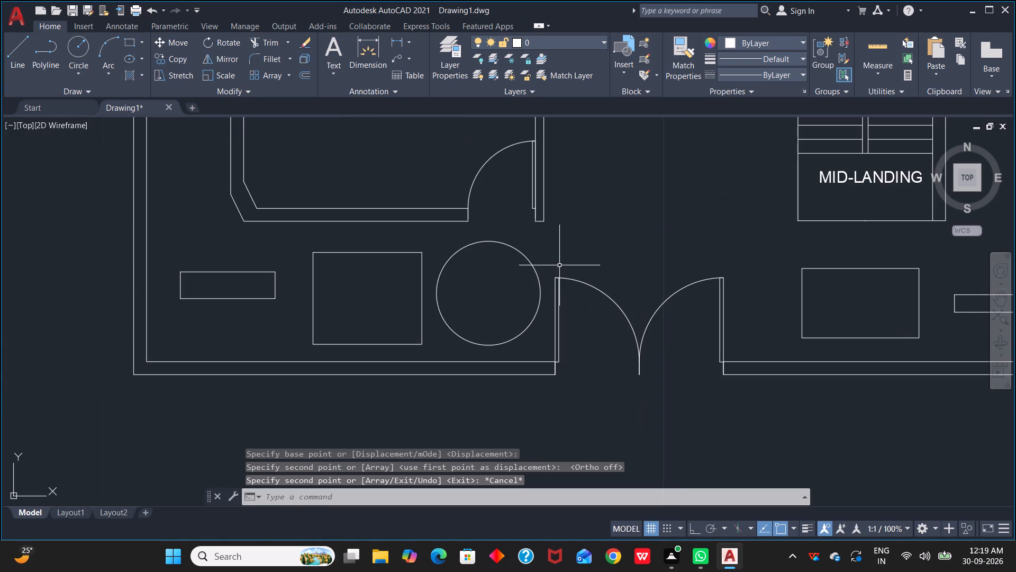
left_click(551, 262)
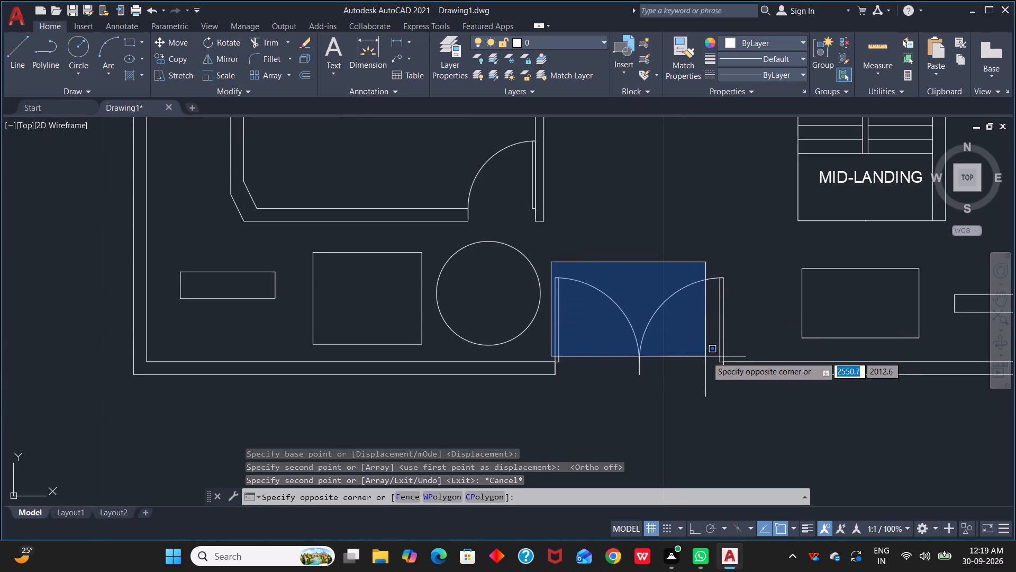
left_click(723, 406)
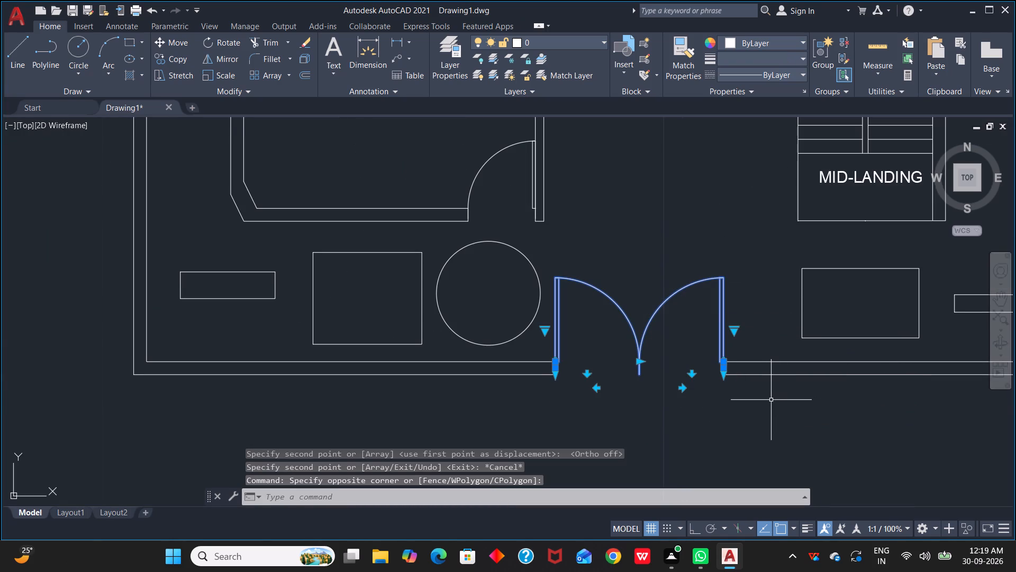
type("G")
key("space")
Set the linetype of the circle and the two larger rectangles in the front yard to ACAD_ISO02W100.
scroll(705, 395, "down", 1)
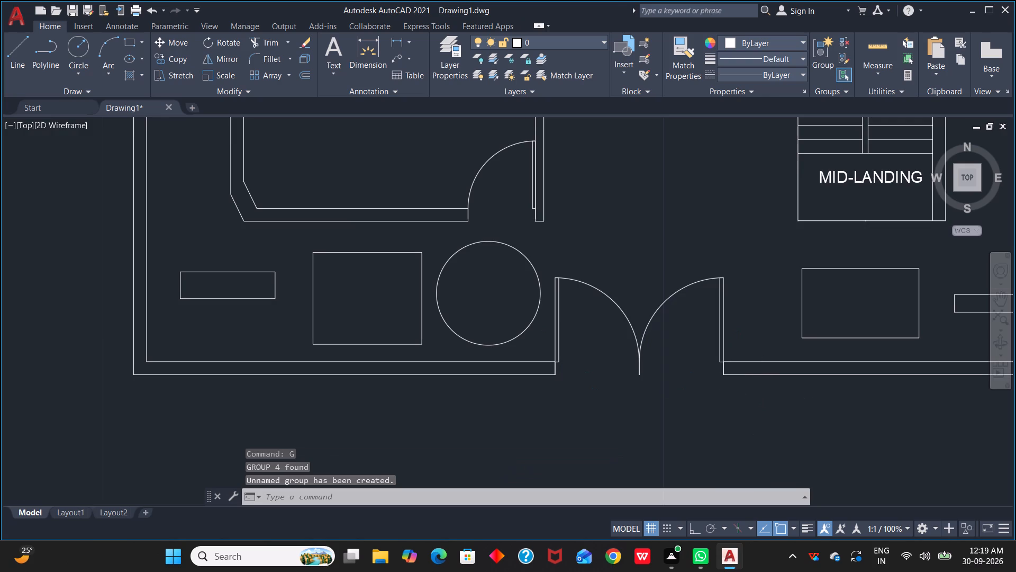
scroll(705, 395, "down", 2)
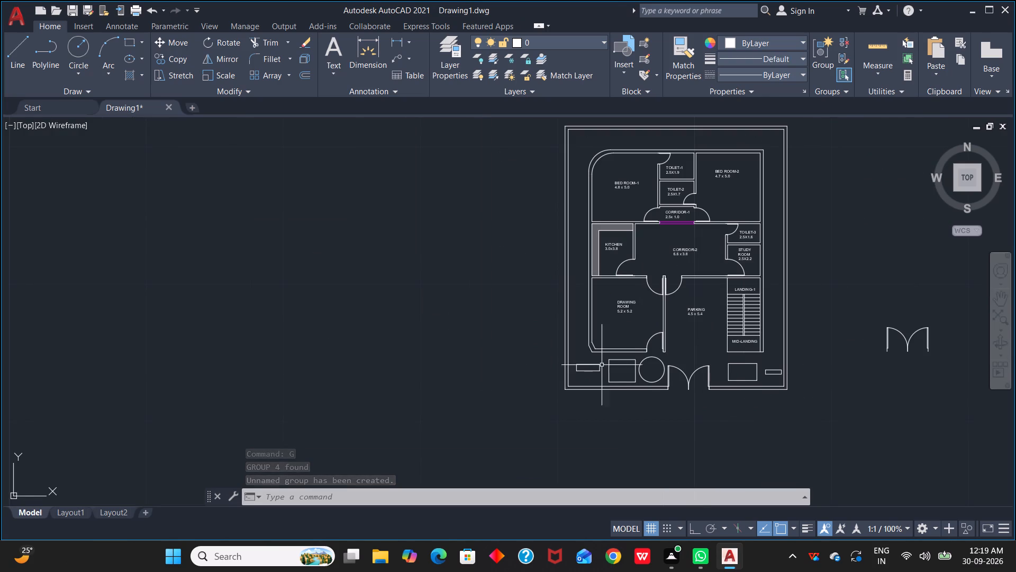
scroll(697, 339, "up", 3)
middle_click_drag(638, 380, 692, 335)
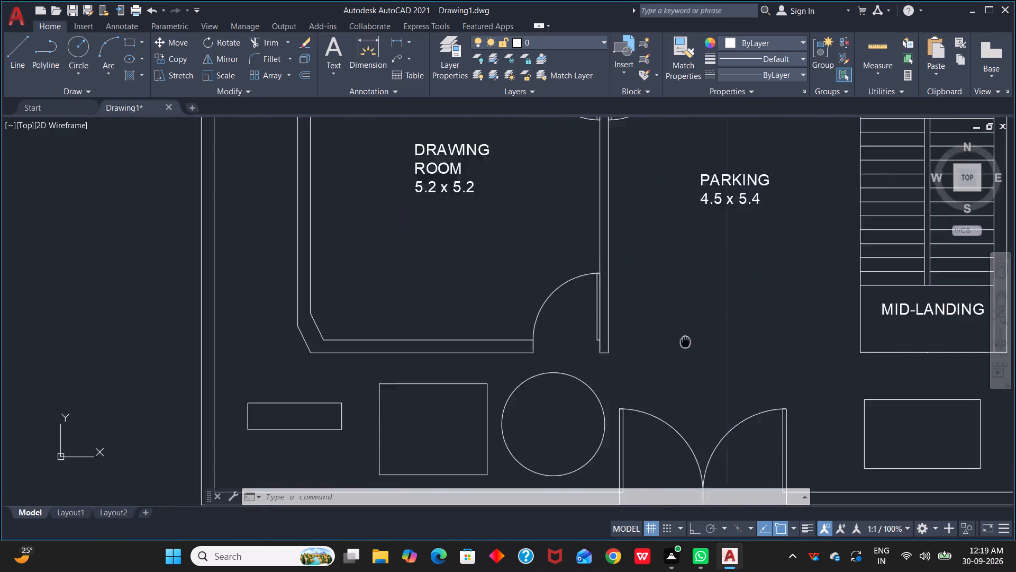
middle_click_drag(692, 335, 824, 250)
left_click(713, 288)
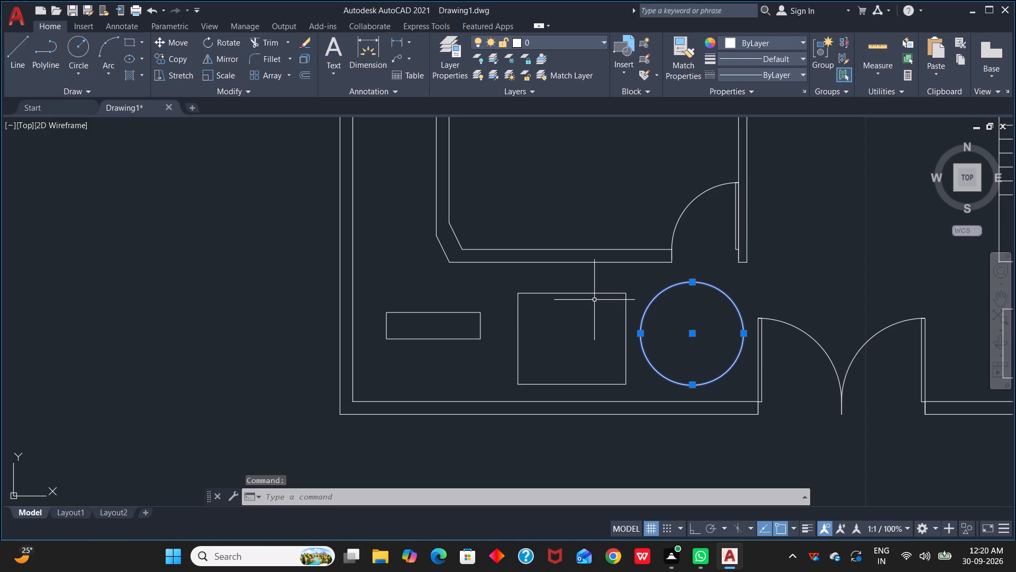
left_click(595, 293)
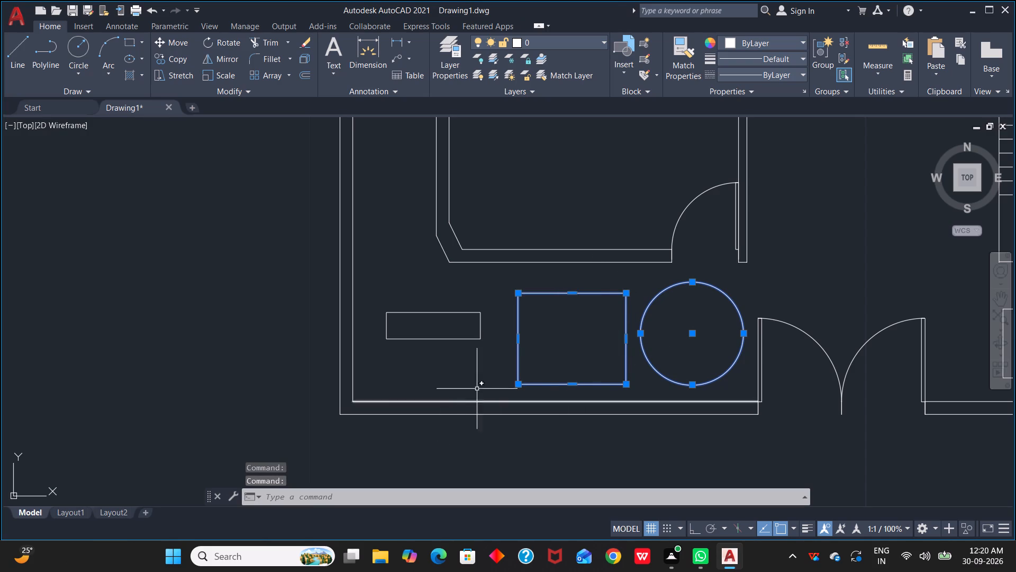
scroll(965, 328, "down", 2)
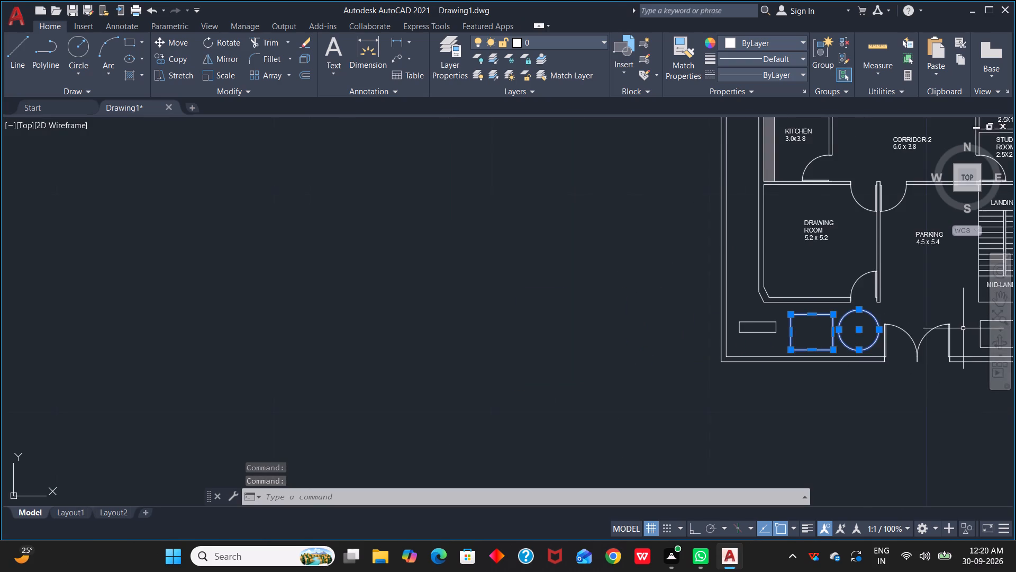
middle_click_drag(963, 329, 750, 364)
left_click(767, 365)
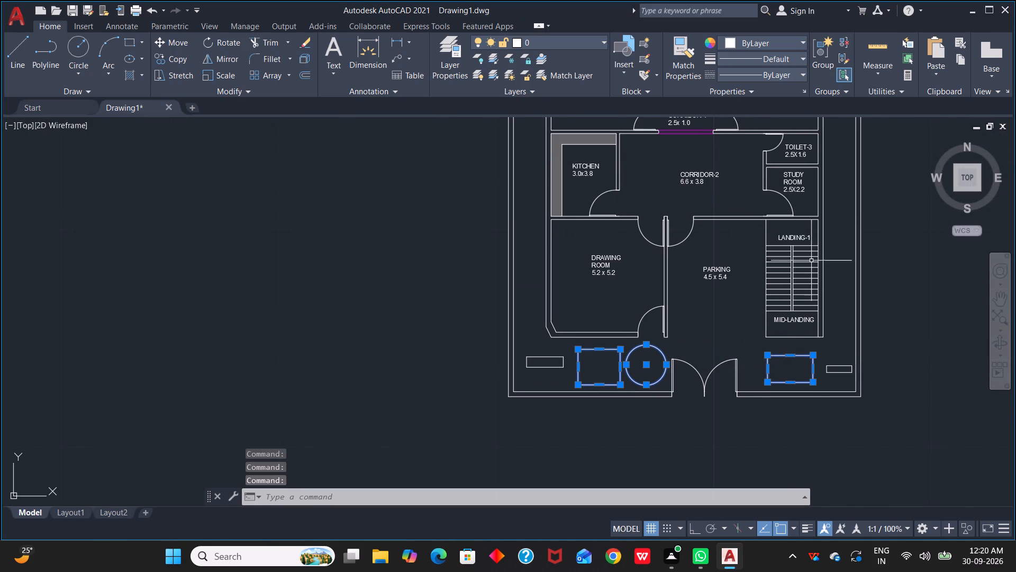
left_click(802, 74)
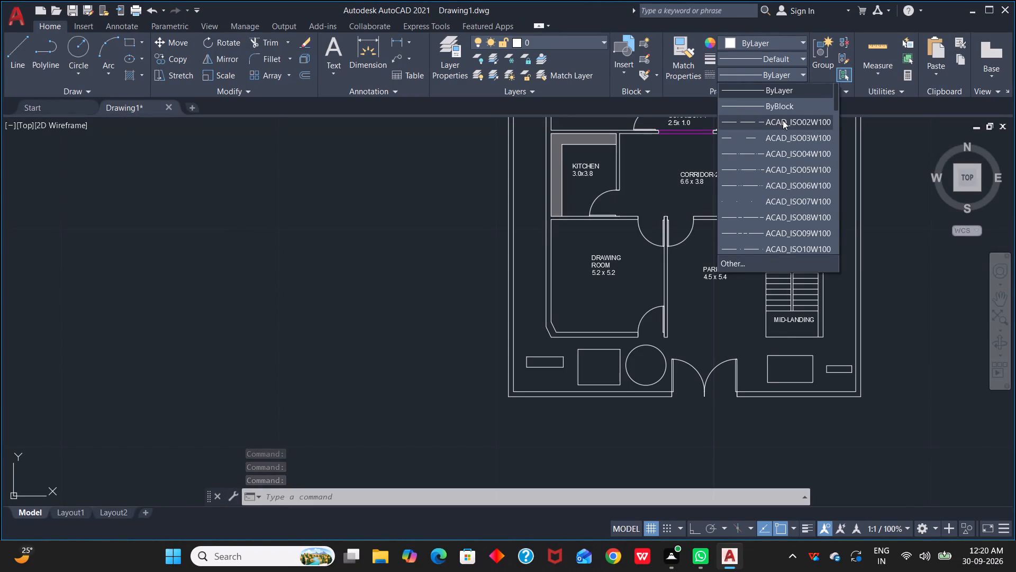
left_click(783, 120)
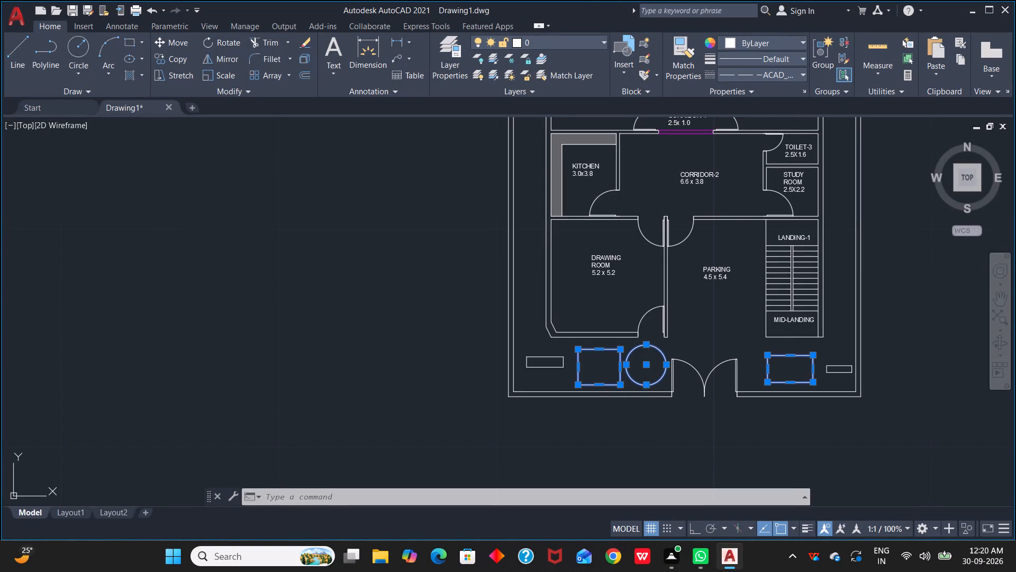
Set the linetype scale of the selected circle and two larger rectangles in the front yard to 0.005.
key("ctrl+1")
left_click(95, 121)
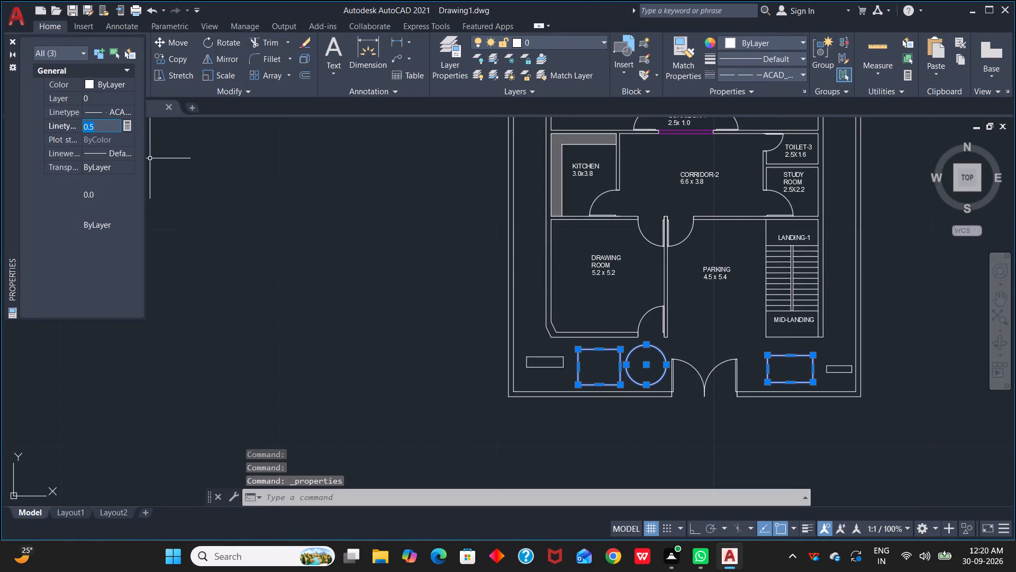
key("BackSpace")
type("0.0")
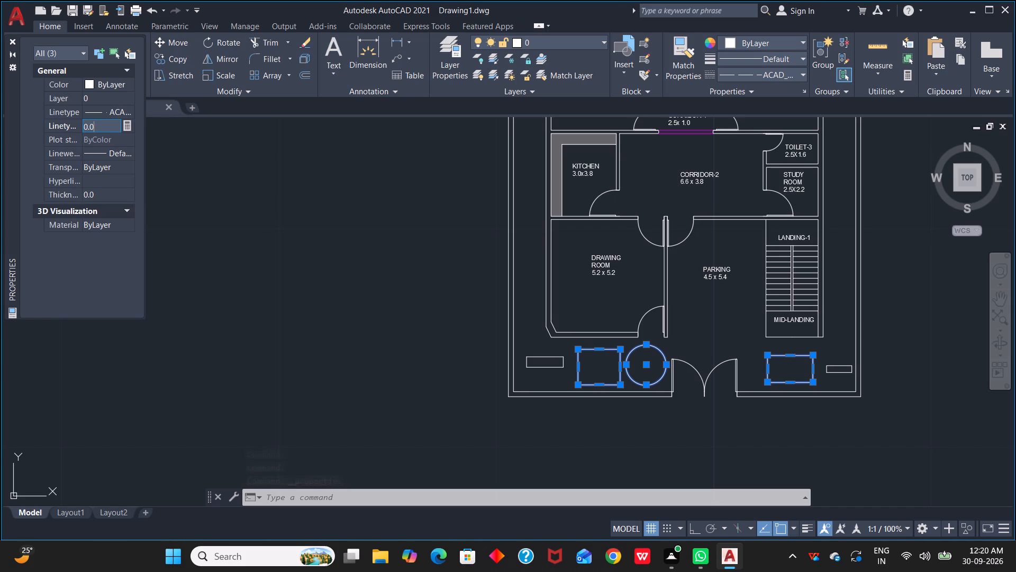
type("055")
key("BackSpace")
key("Return")
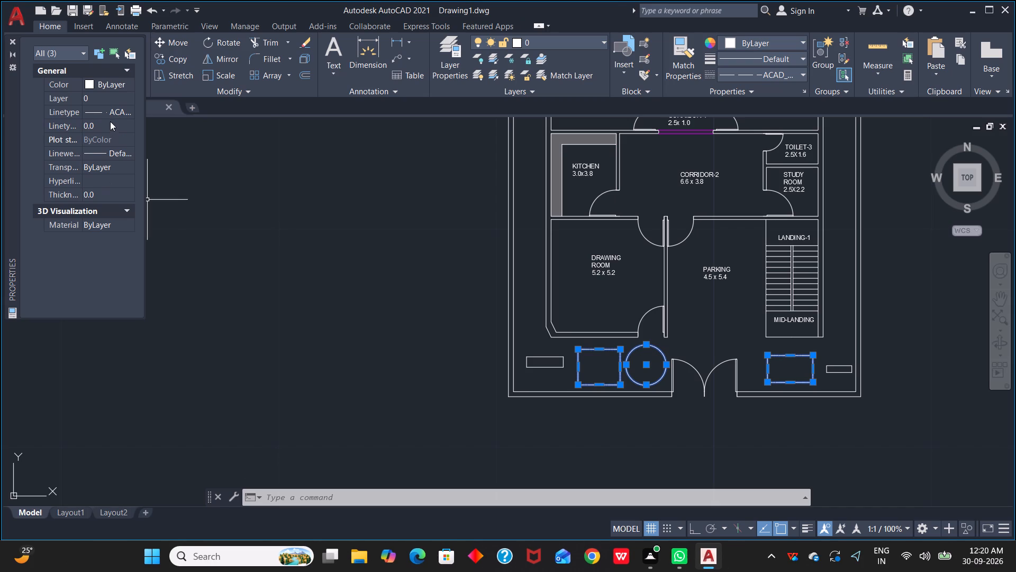
left_click(106, 121)
left_click(106, 126)
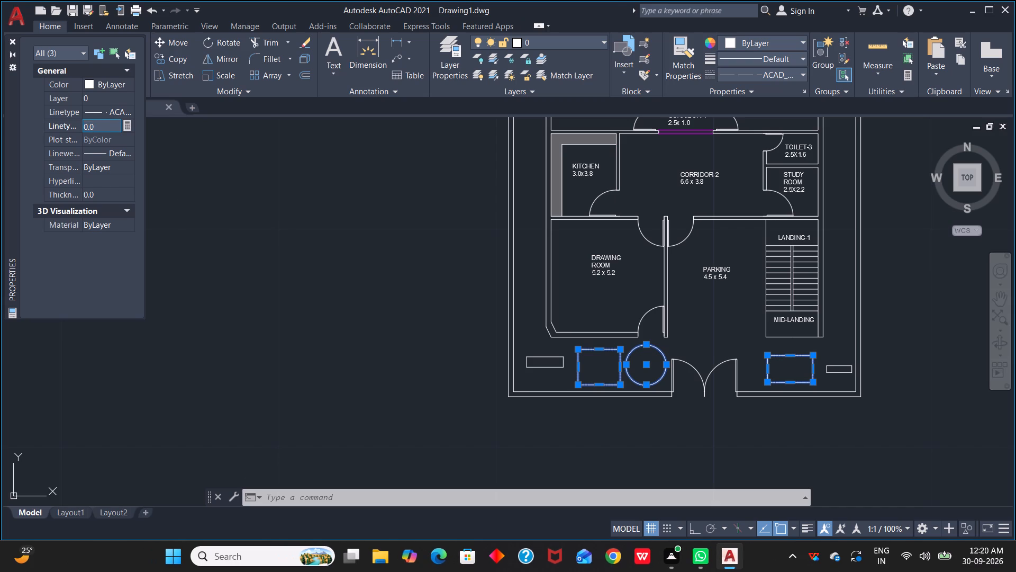
key("0")
key("5")
key("Return")
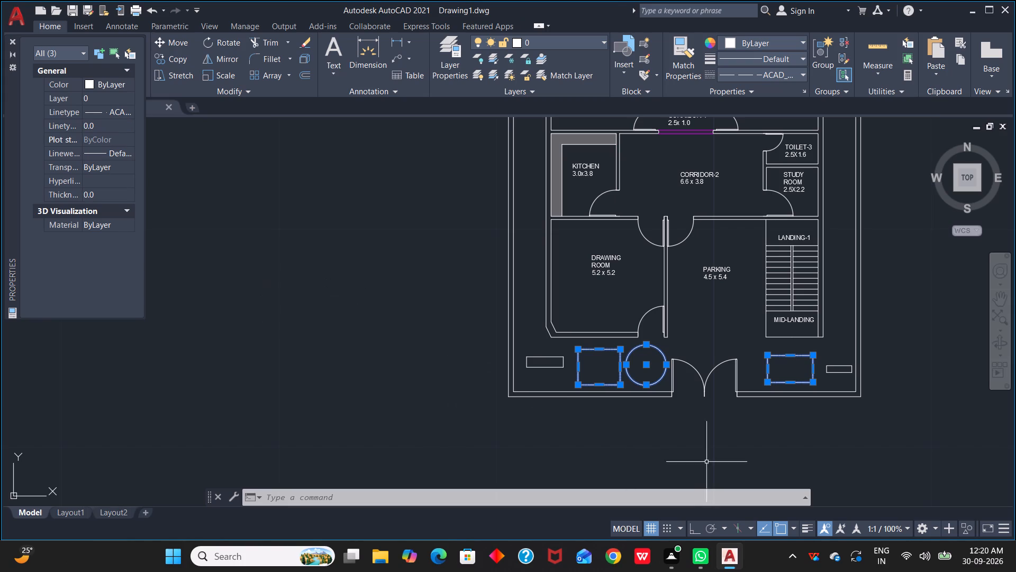
key("Escape")
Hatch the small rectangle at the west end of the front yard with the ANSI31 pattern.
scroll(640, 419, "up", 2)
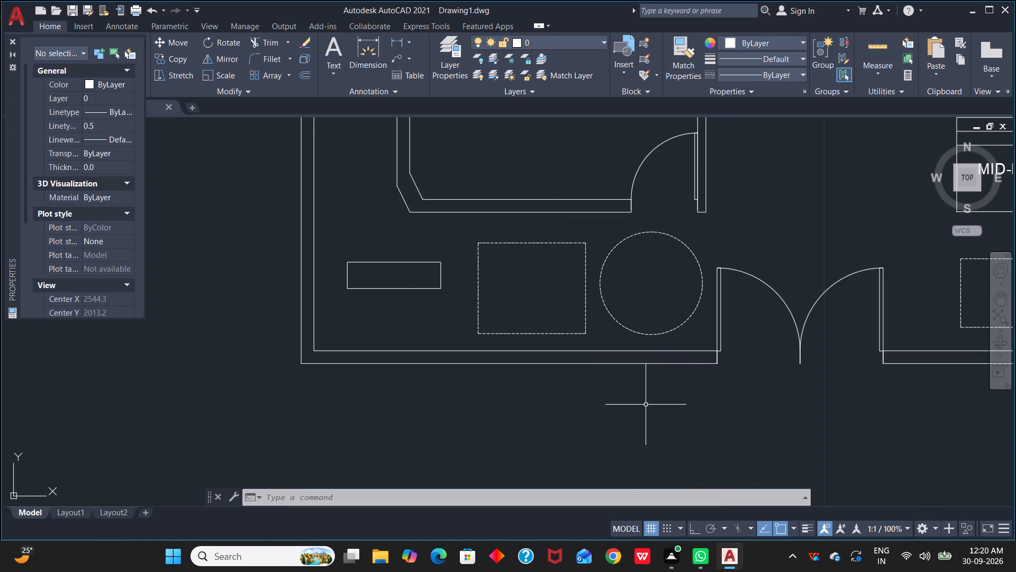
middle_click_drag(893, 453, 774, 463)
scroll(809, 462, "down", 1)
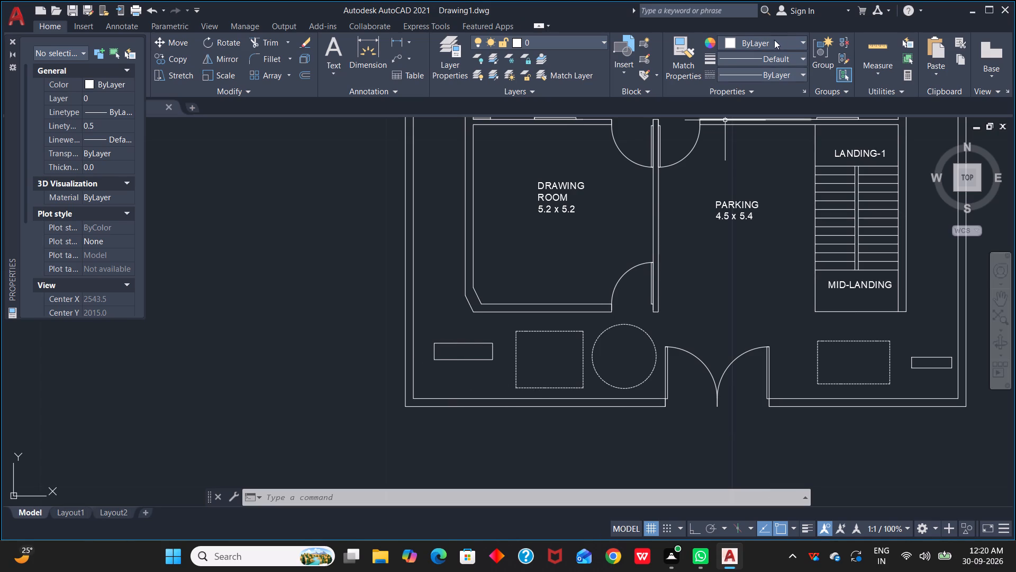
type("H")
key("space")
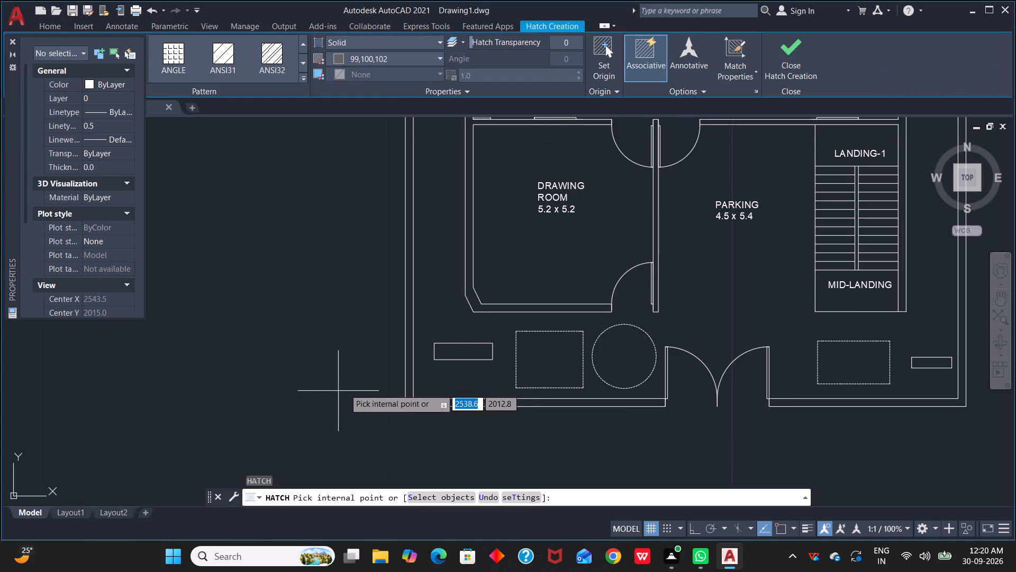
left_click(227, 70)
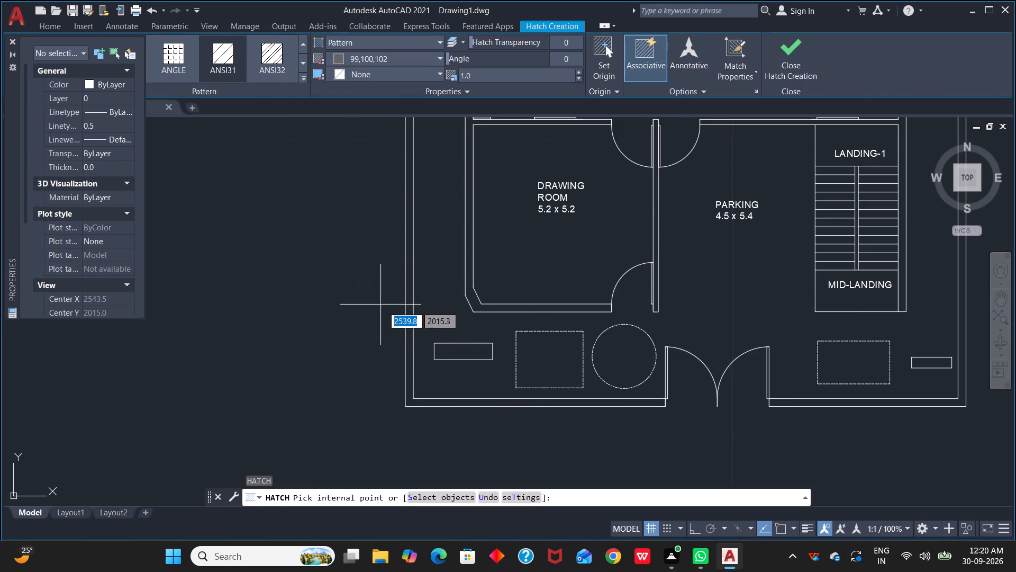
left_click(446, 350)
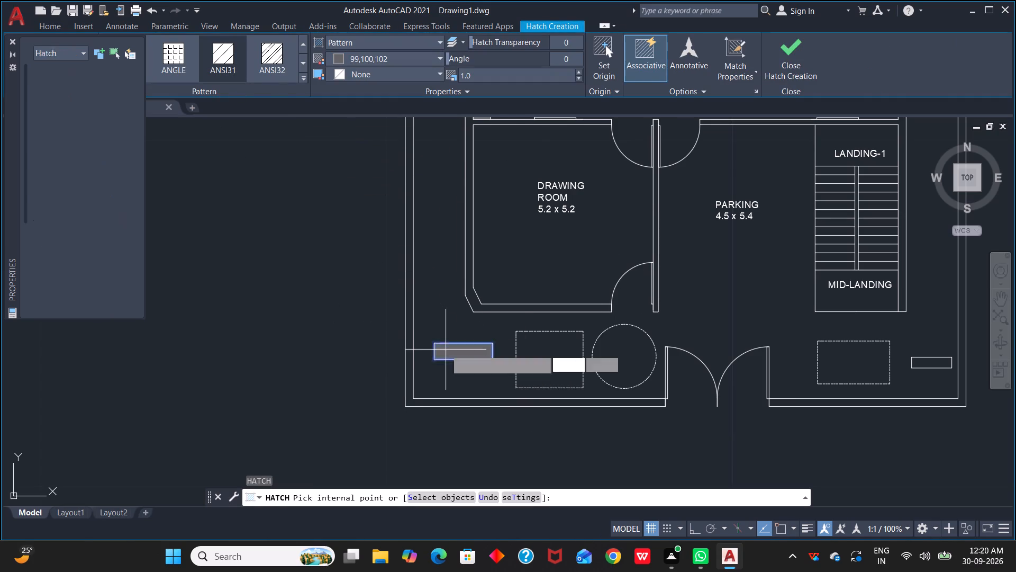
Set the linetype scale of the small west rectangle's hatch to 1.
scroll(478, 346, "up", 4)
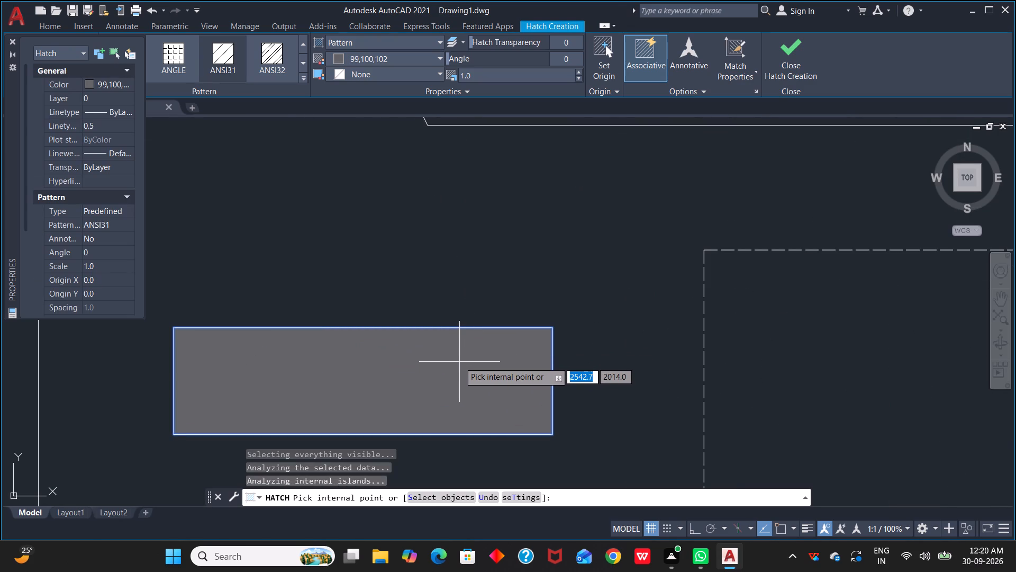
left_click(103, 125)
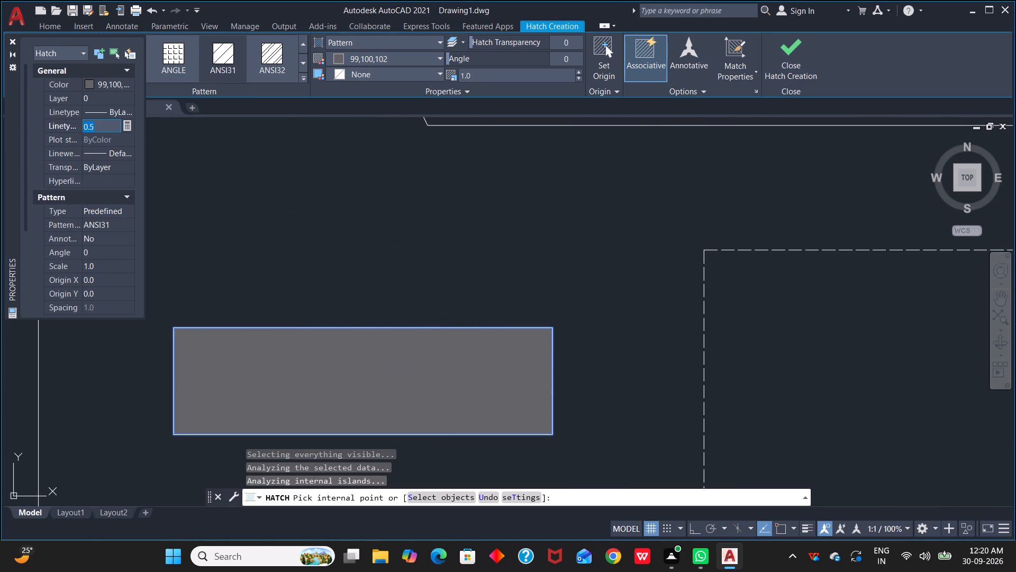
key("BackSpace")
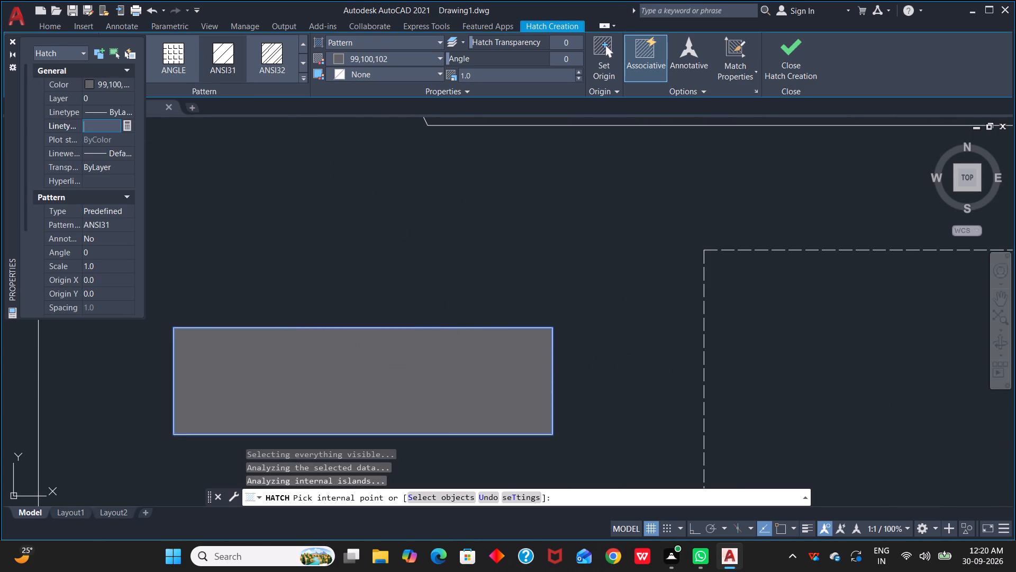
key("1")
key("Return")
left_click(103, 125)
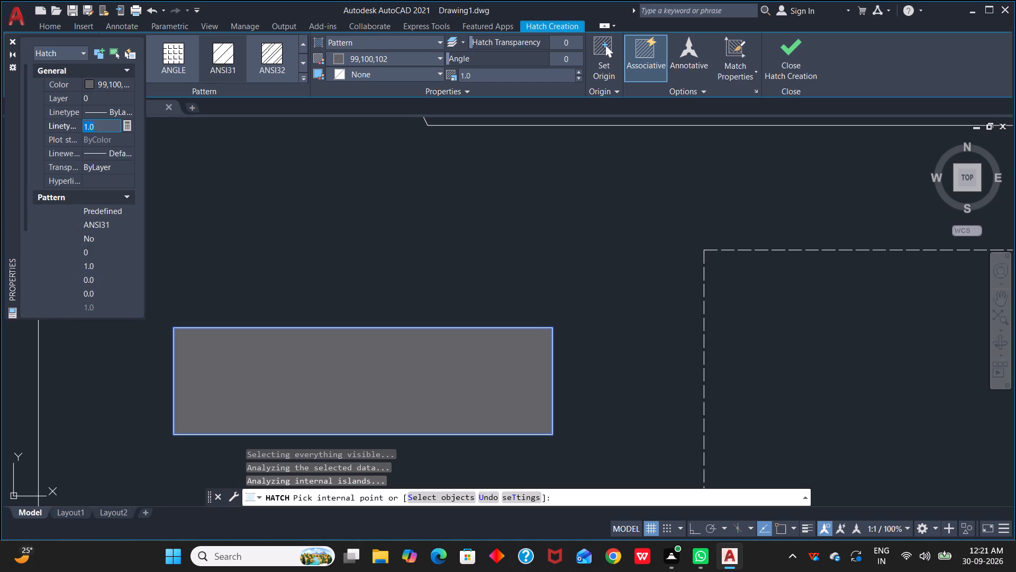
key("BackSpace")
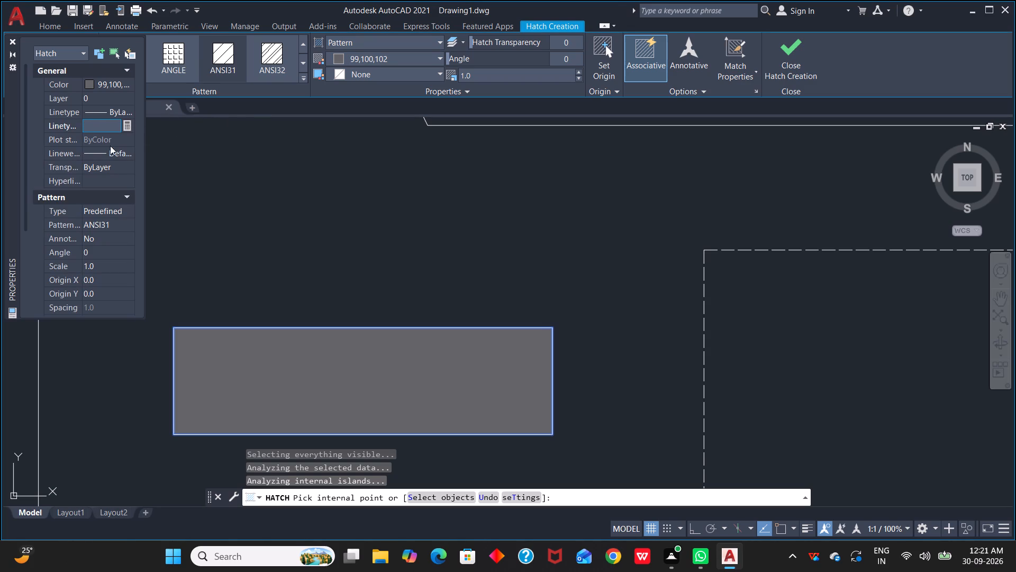
Set the hatch colour to ByLayer.
left_click(442, 54)
left_click(438, 57)
left_click(361, 78)
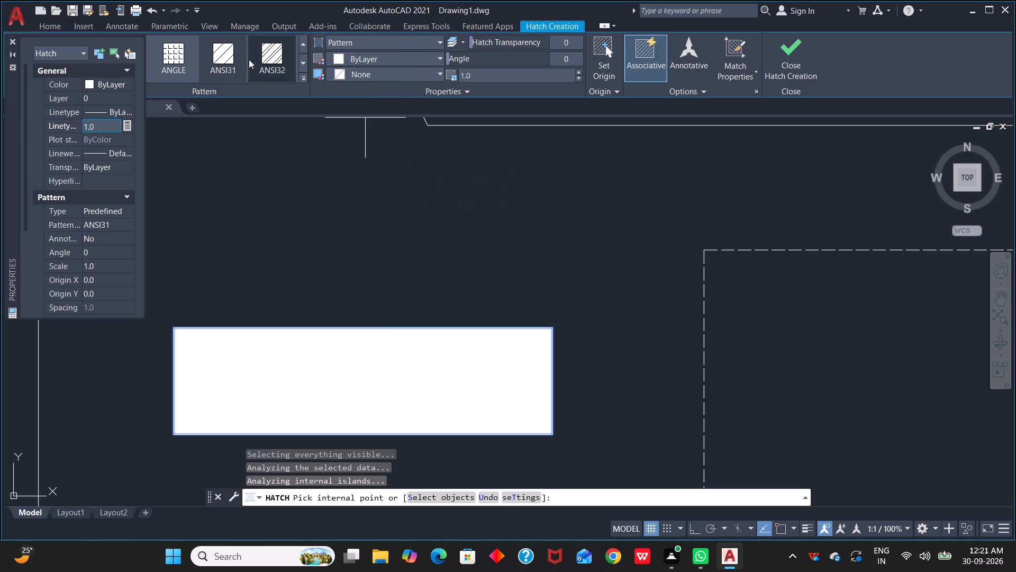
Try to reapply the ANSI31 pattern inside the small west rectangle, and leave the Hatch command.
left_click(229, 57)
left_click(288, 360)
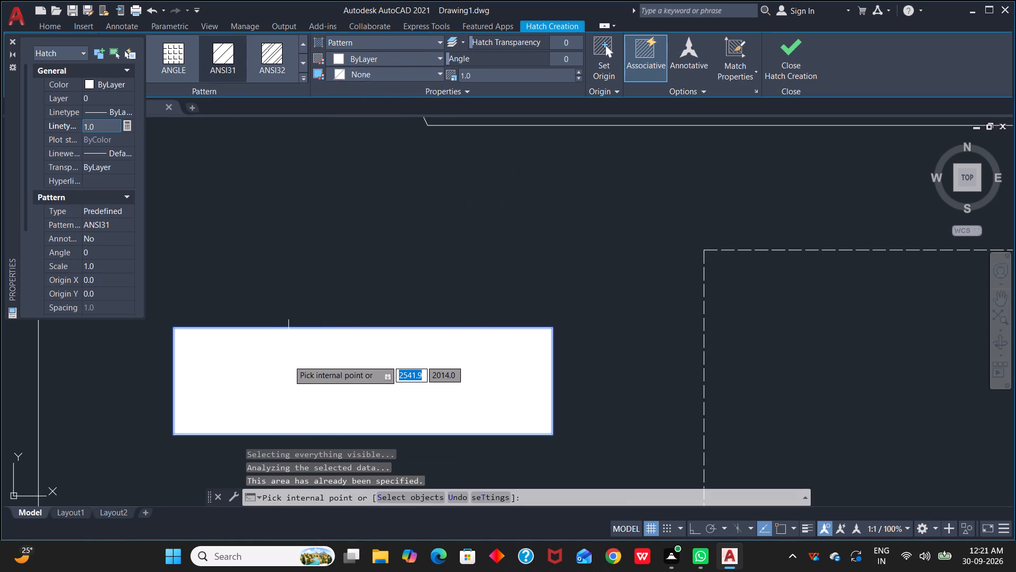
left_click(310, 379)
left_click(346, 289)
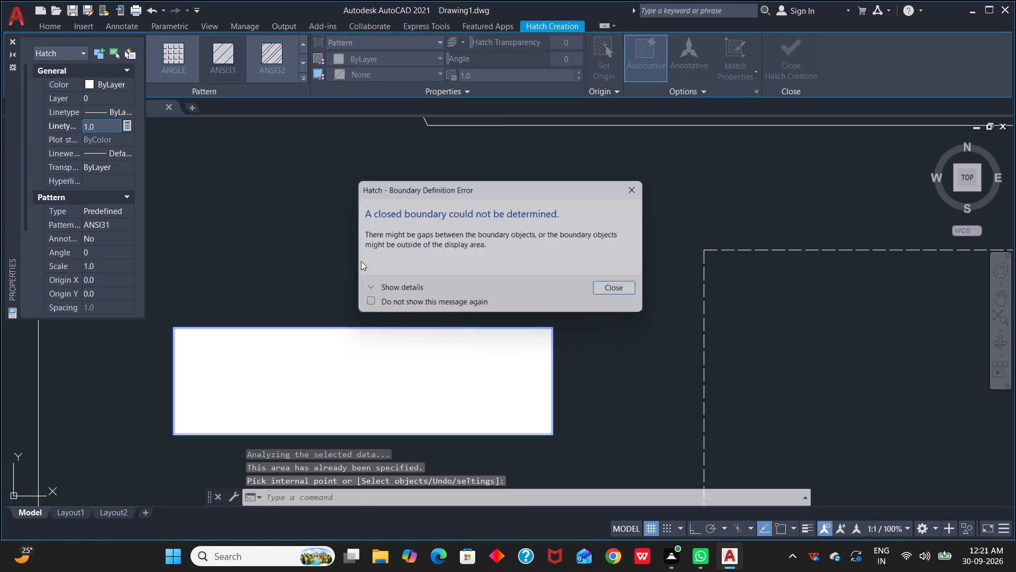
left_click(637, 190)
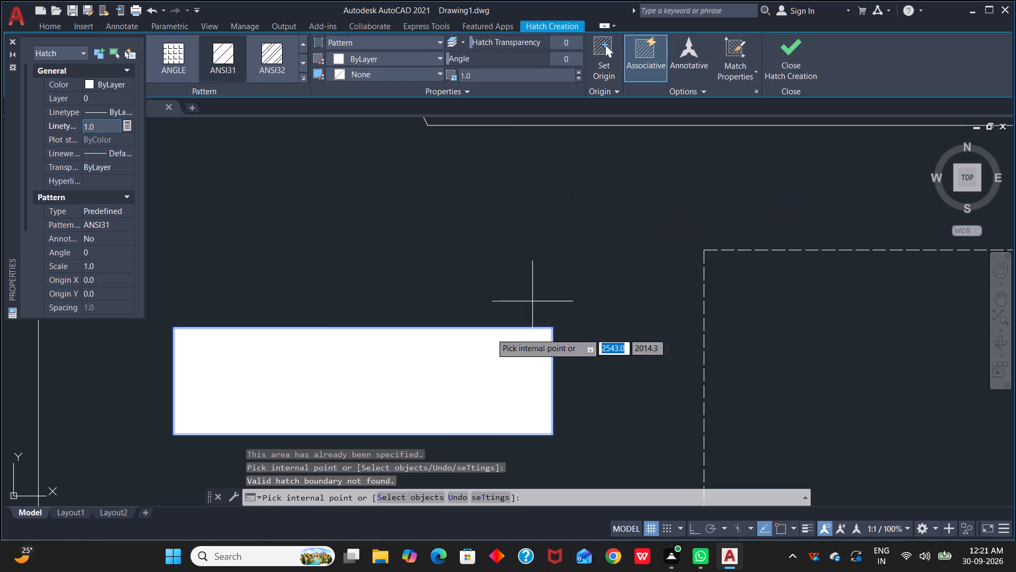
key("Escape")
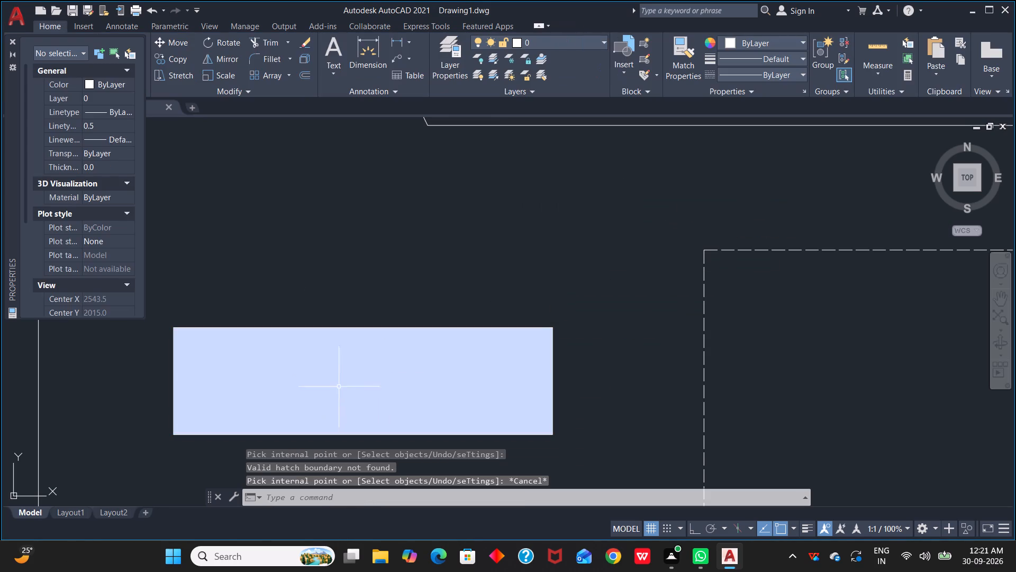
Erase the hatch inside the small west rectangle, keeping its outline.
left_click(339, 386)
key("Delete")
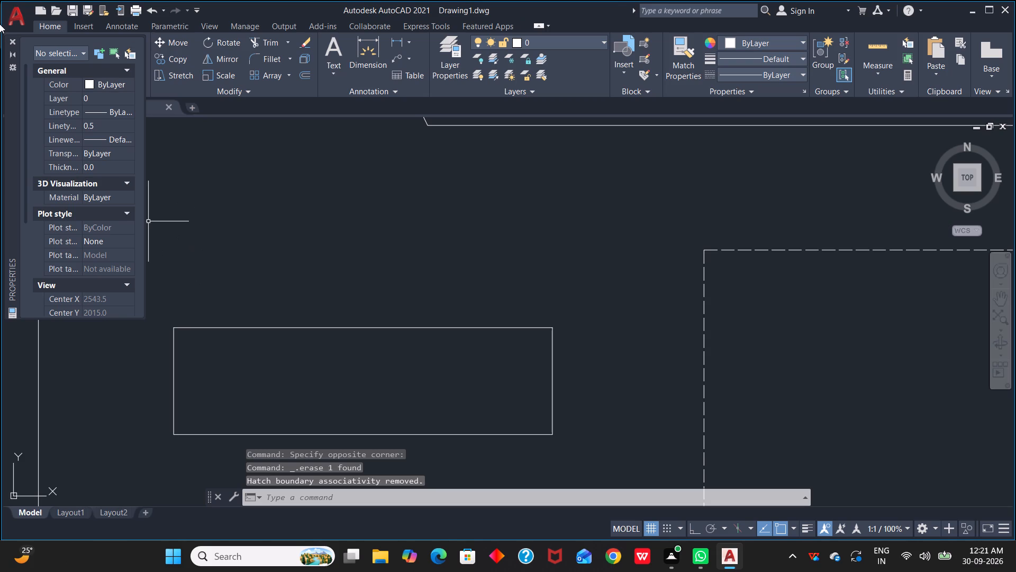
With the Properties palette closed, hatch the small west front-yard rectangle using the ANSI31 pattern and ByLayer colour.
left_click(11, 42)
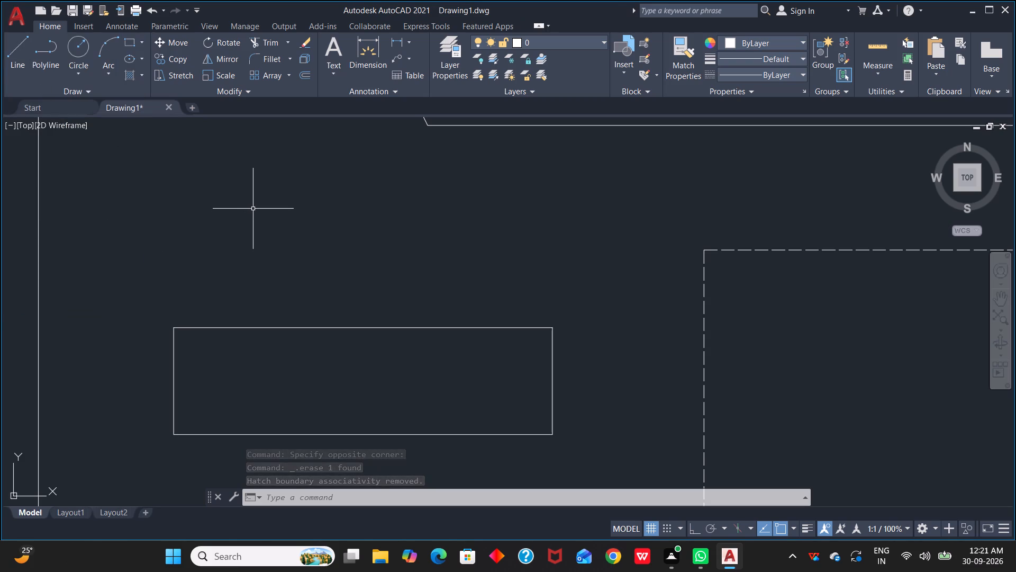
key("h")
key("space")
left_click(126, 65)
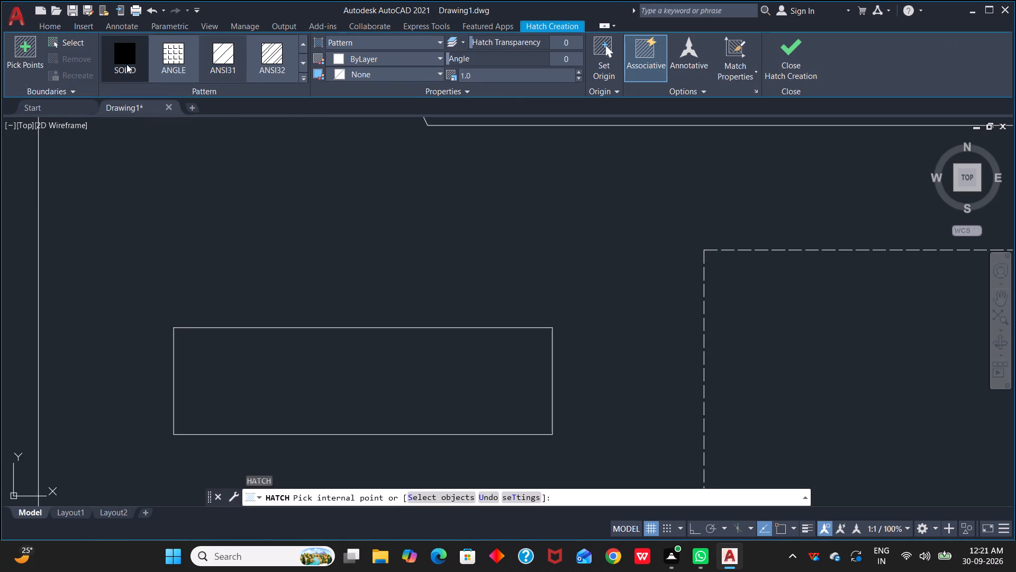
left_click(440, 59)
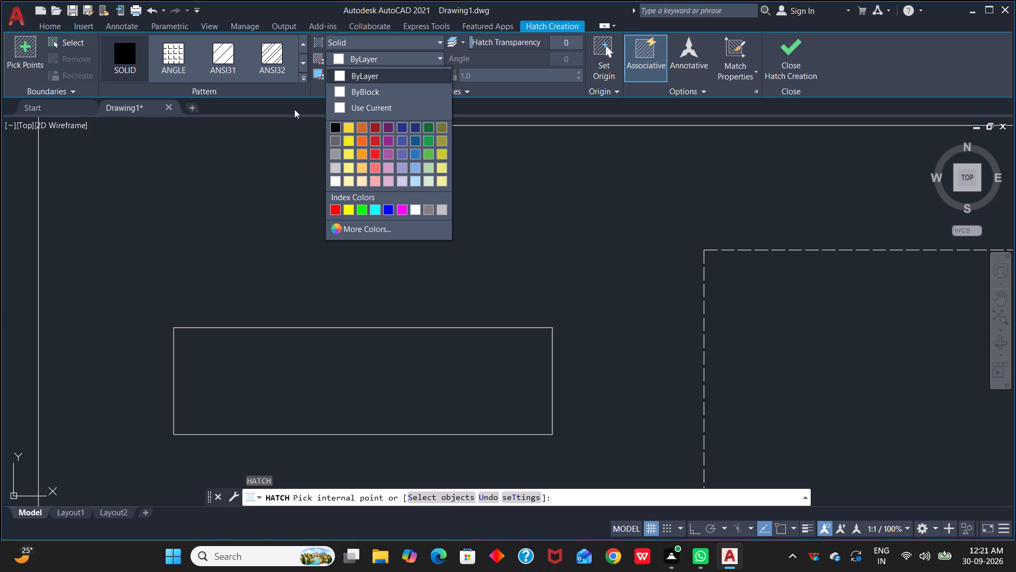
left_click(441, 56)
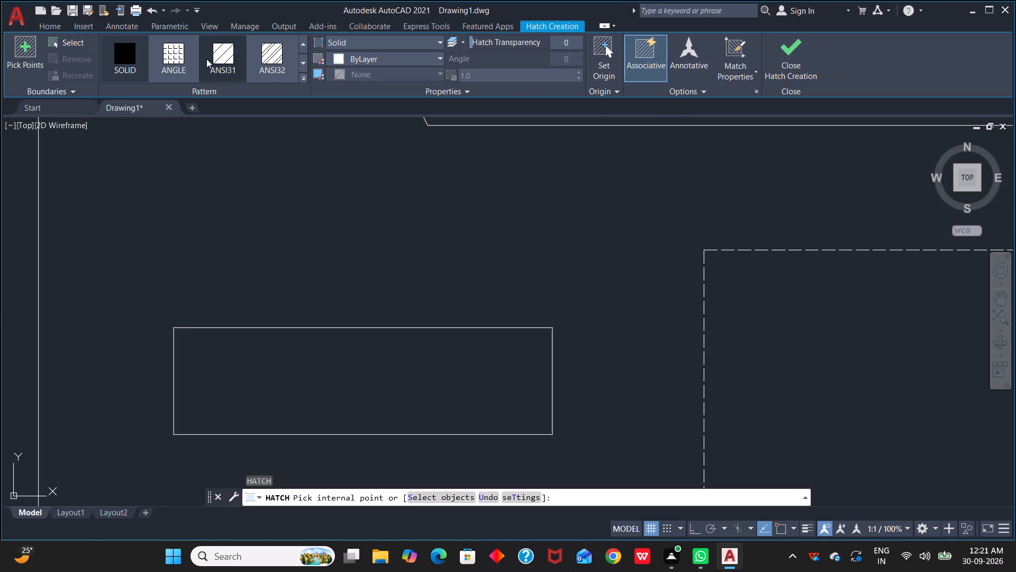
left_click(303, 79)
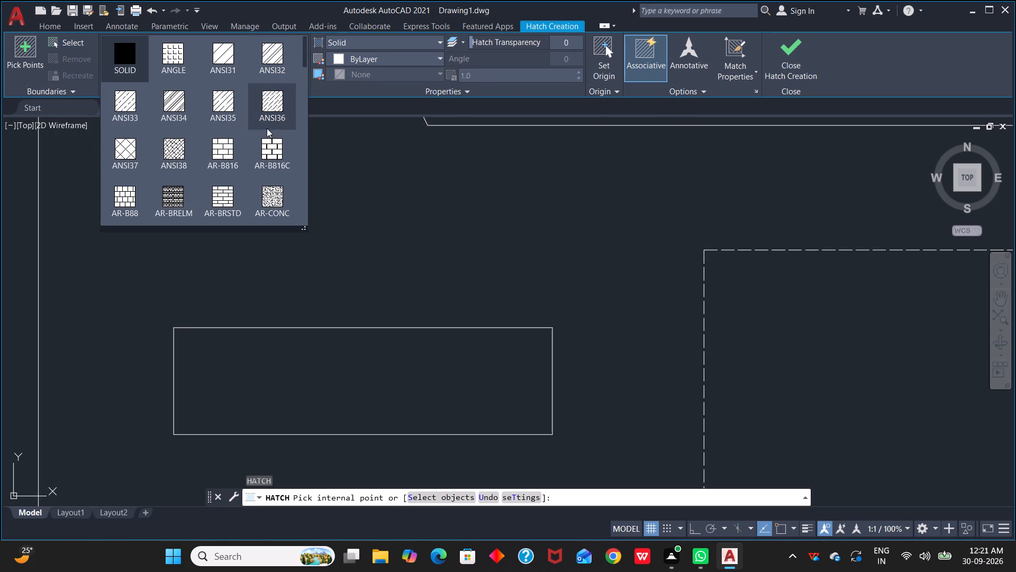
left_click(221, 55)
left_click(259, 373)
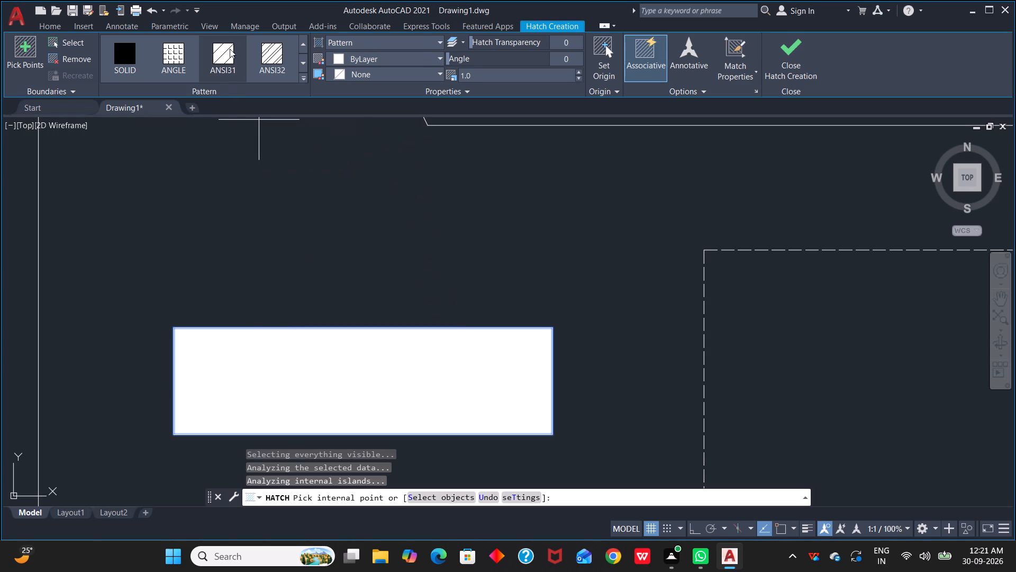
right_click(321, 371)
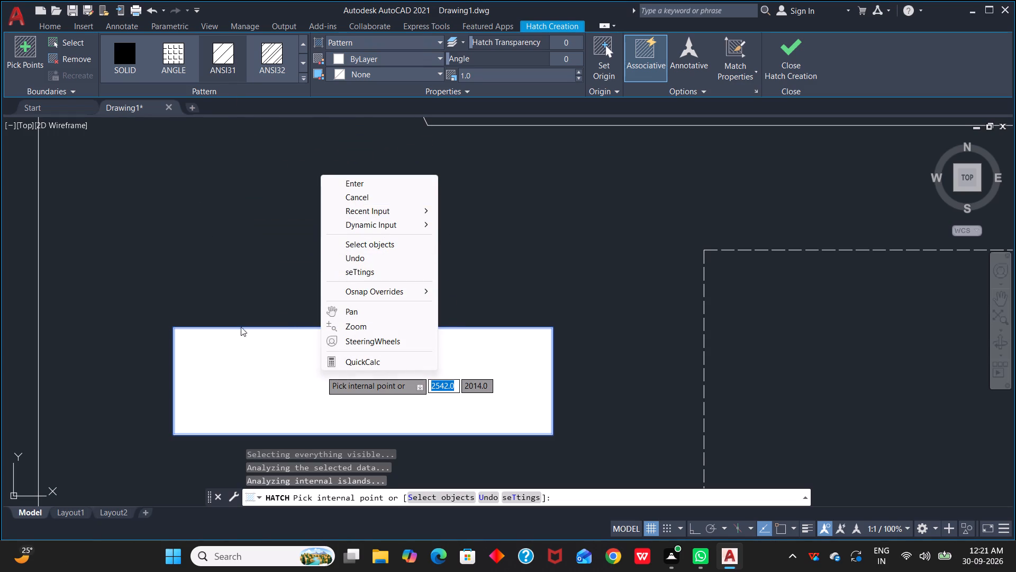
left_click(254, 267)
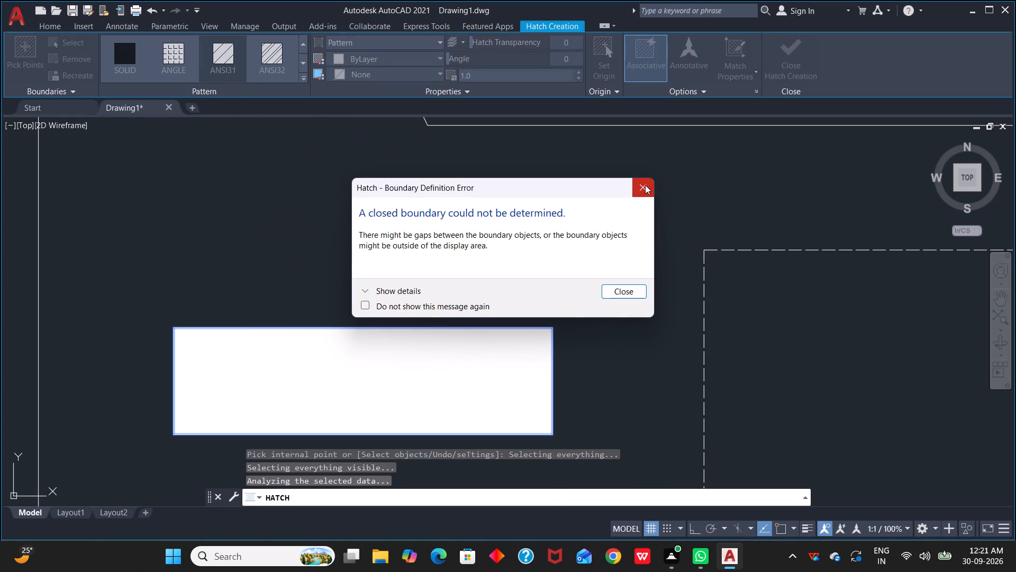
left_click(645, 185)
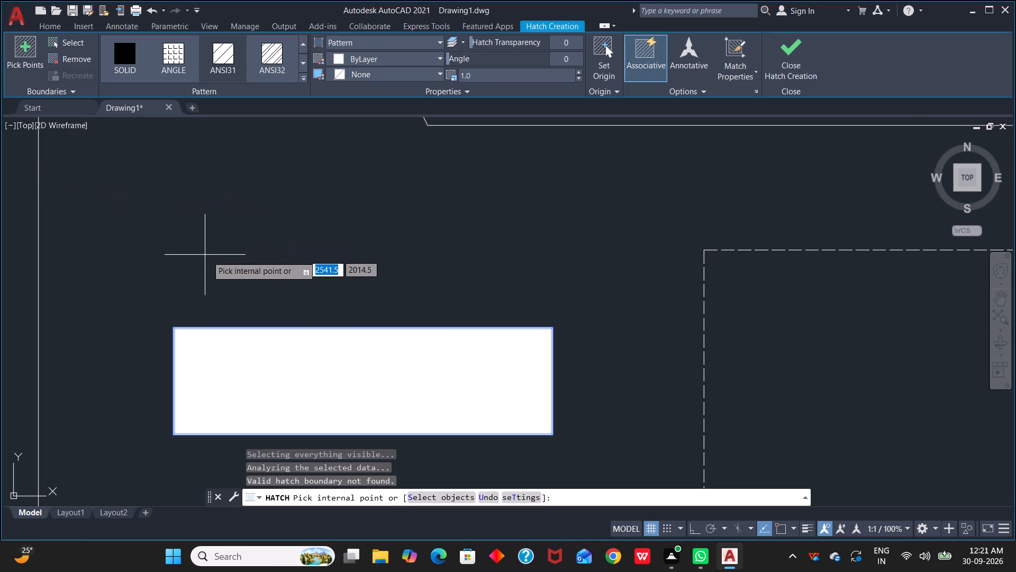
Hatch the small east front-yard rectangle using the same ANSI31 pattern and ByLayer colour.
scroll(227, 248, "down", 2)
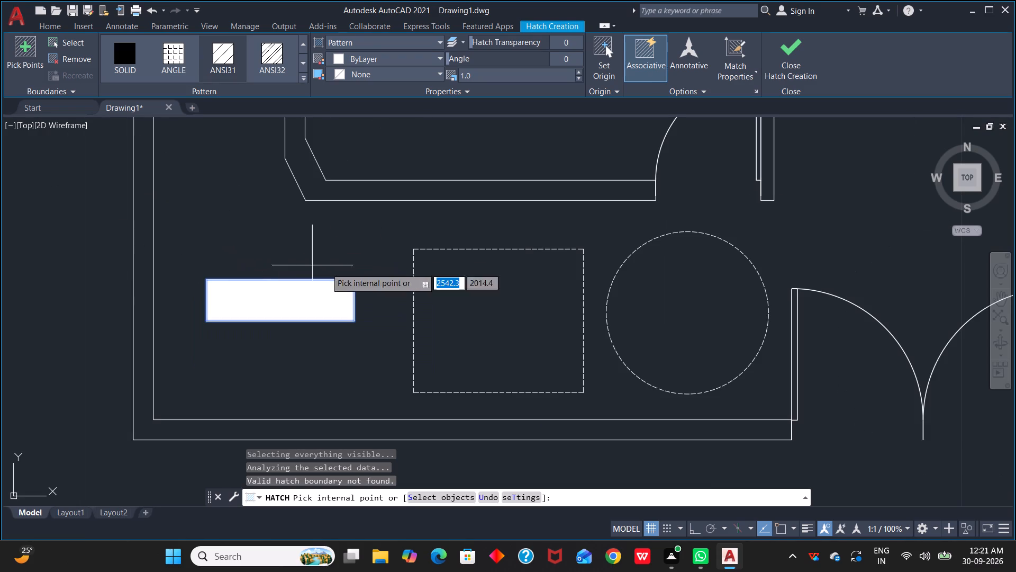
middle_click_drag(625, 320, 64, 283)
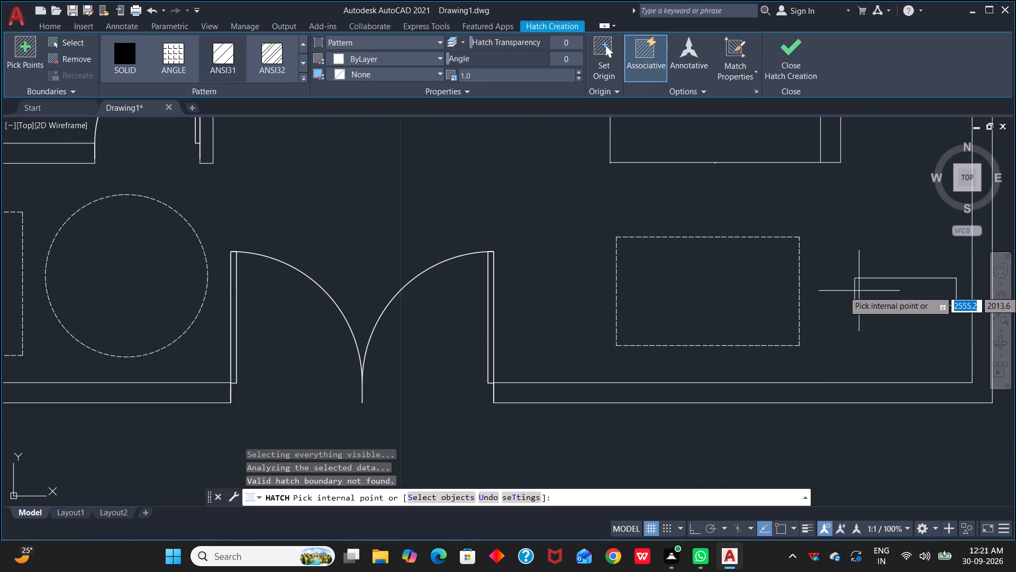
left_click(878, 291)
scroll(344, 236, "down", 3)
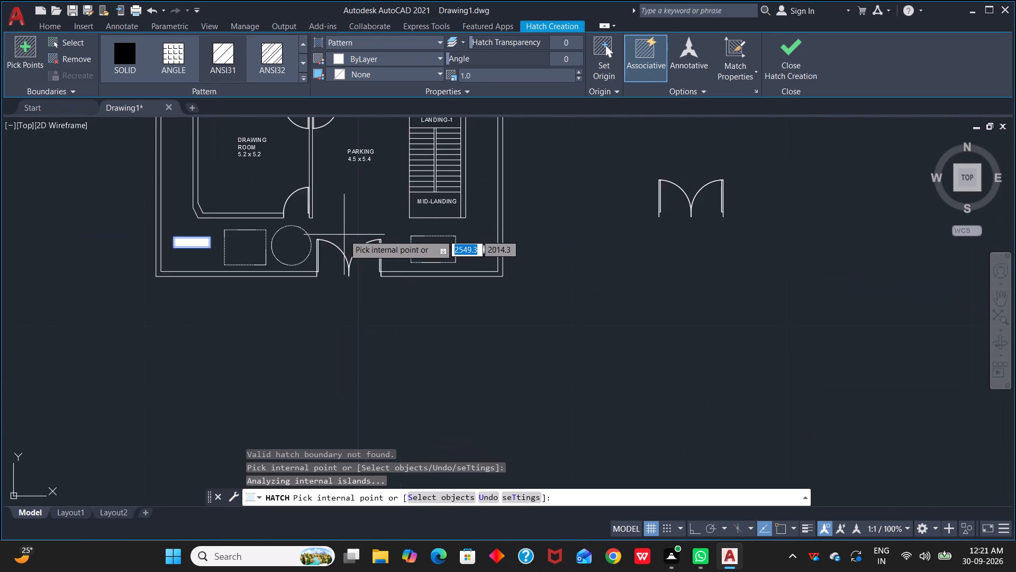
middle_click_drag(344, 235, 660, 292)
With nothing selected, open the Properties palette and set the current linetype scale to 0.005.
key("ctrl+1")
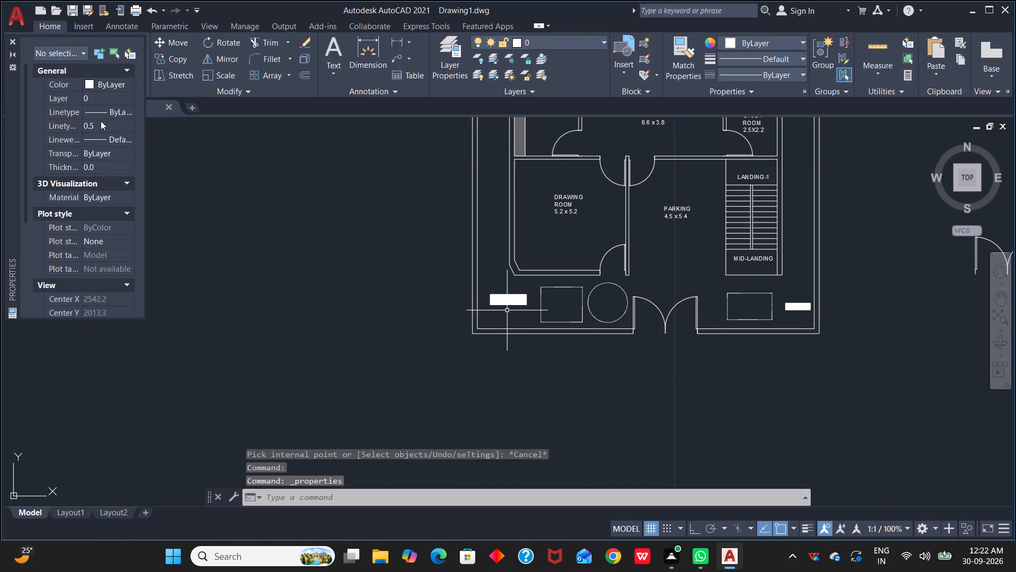
left_click(101, 121)
key("BackSpace")
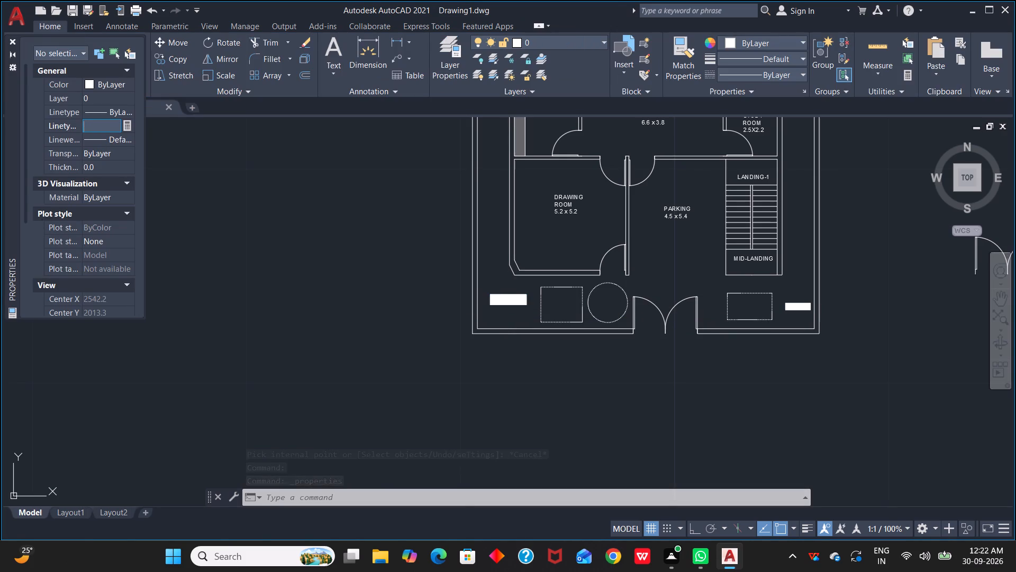
type("0.0")
type("05")
key("Return")
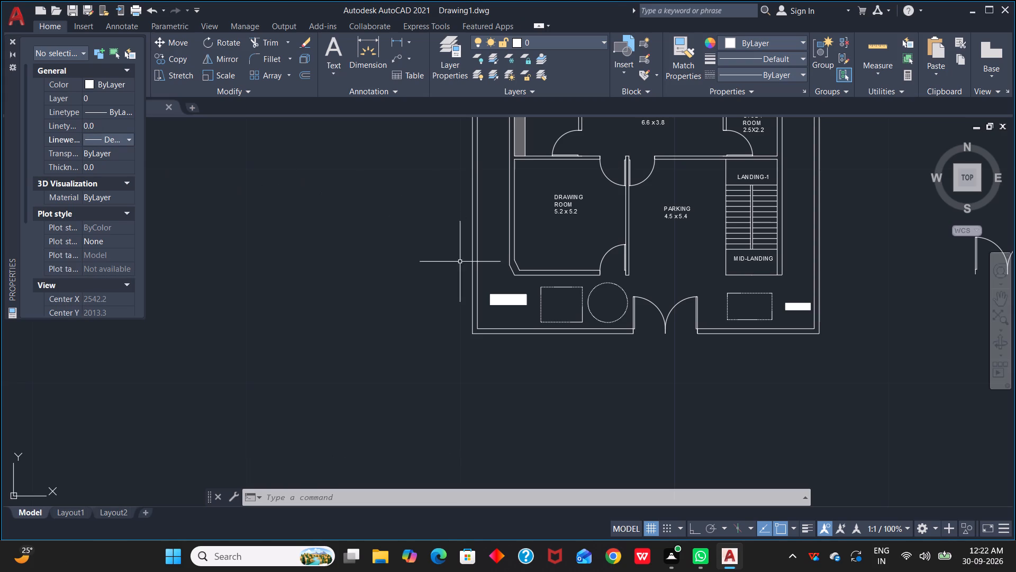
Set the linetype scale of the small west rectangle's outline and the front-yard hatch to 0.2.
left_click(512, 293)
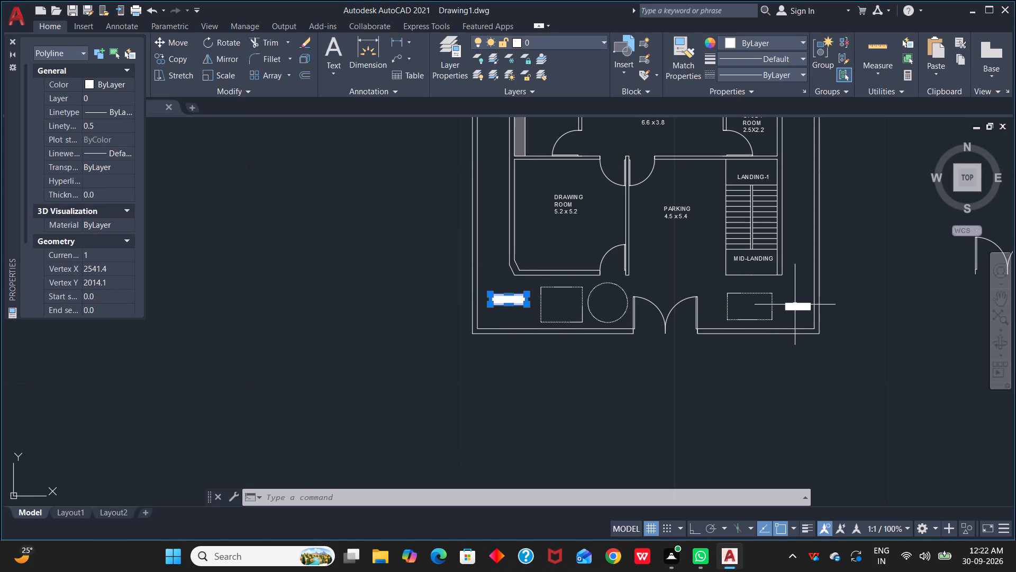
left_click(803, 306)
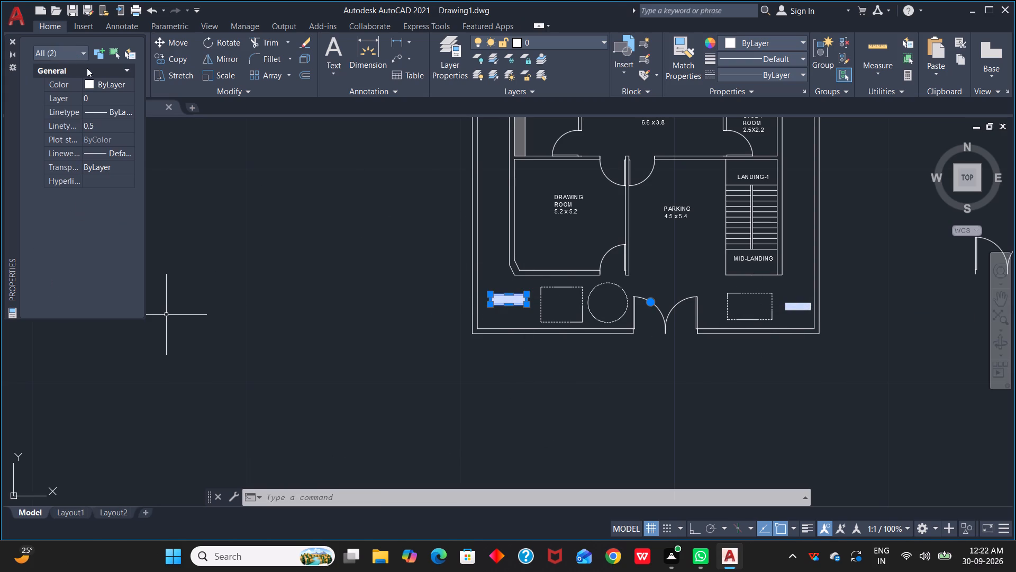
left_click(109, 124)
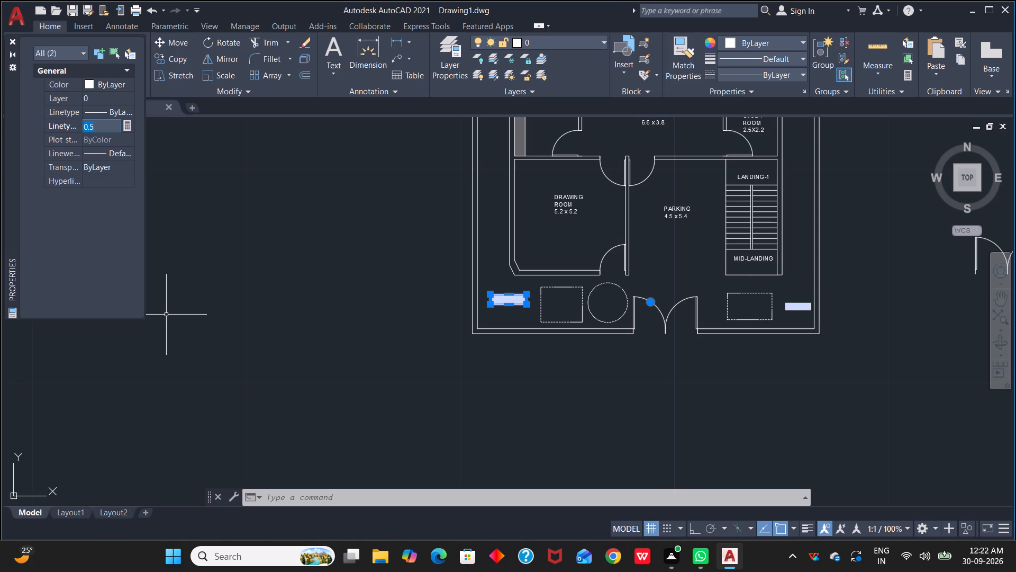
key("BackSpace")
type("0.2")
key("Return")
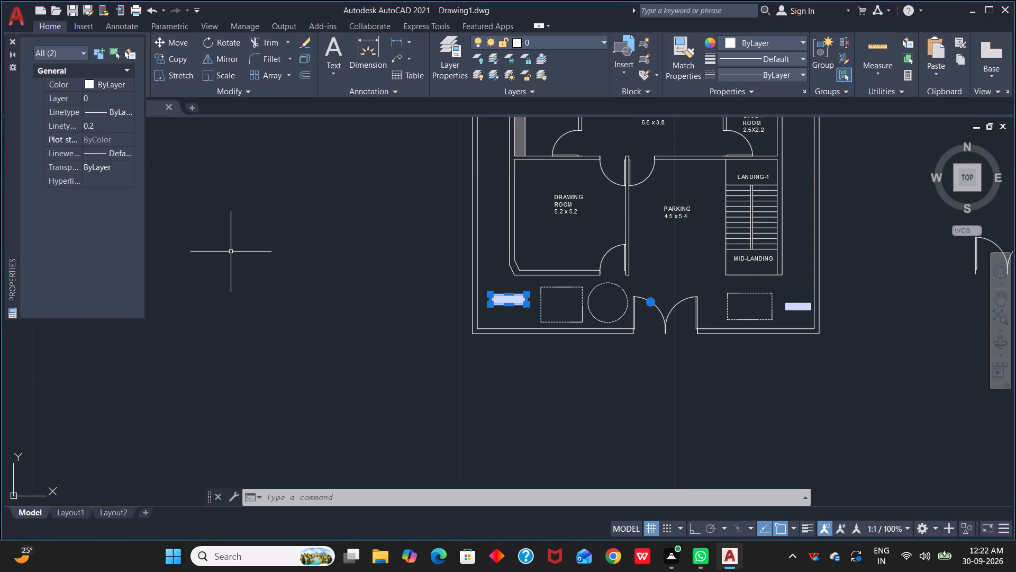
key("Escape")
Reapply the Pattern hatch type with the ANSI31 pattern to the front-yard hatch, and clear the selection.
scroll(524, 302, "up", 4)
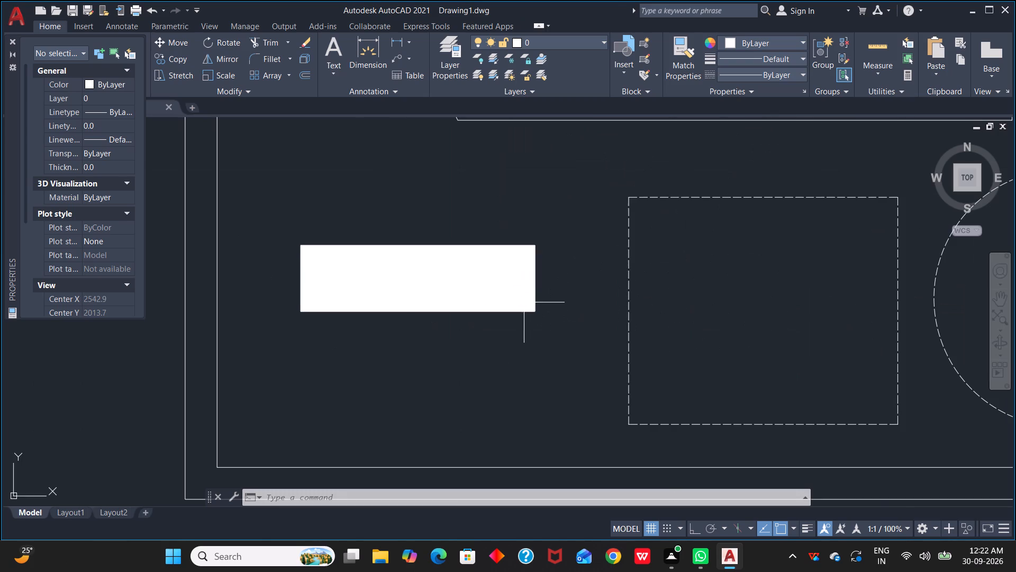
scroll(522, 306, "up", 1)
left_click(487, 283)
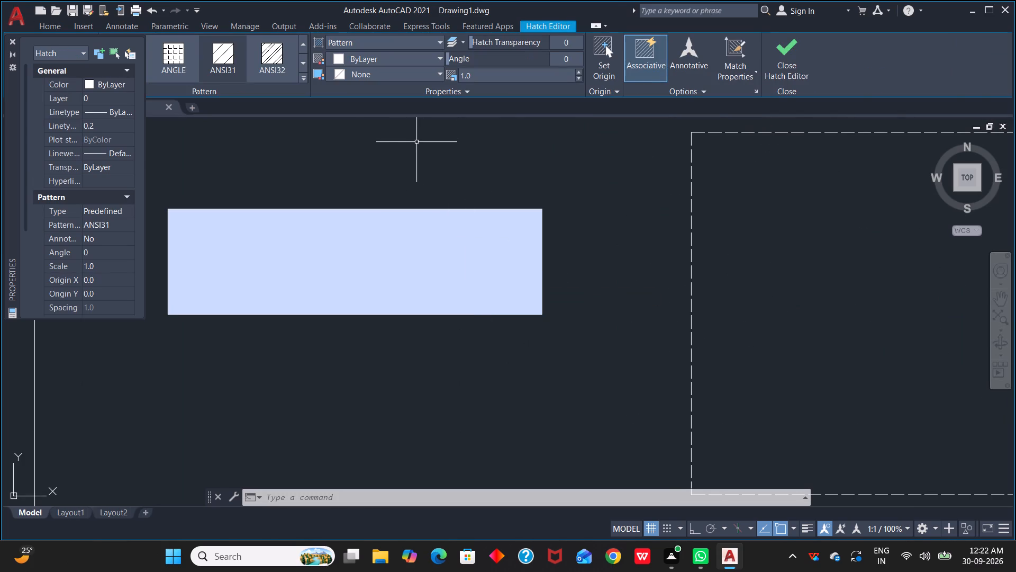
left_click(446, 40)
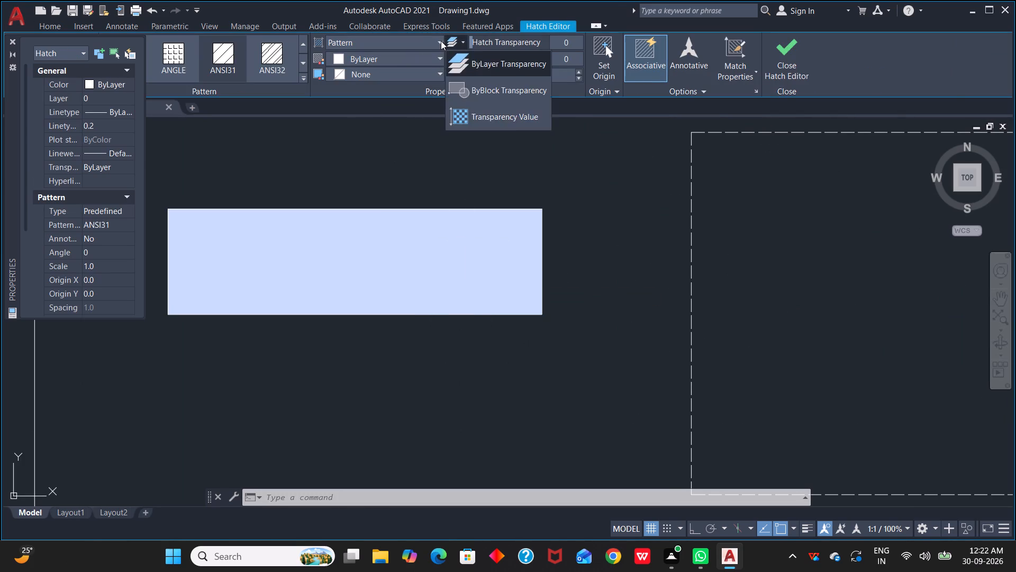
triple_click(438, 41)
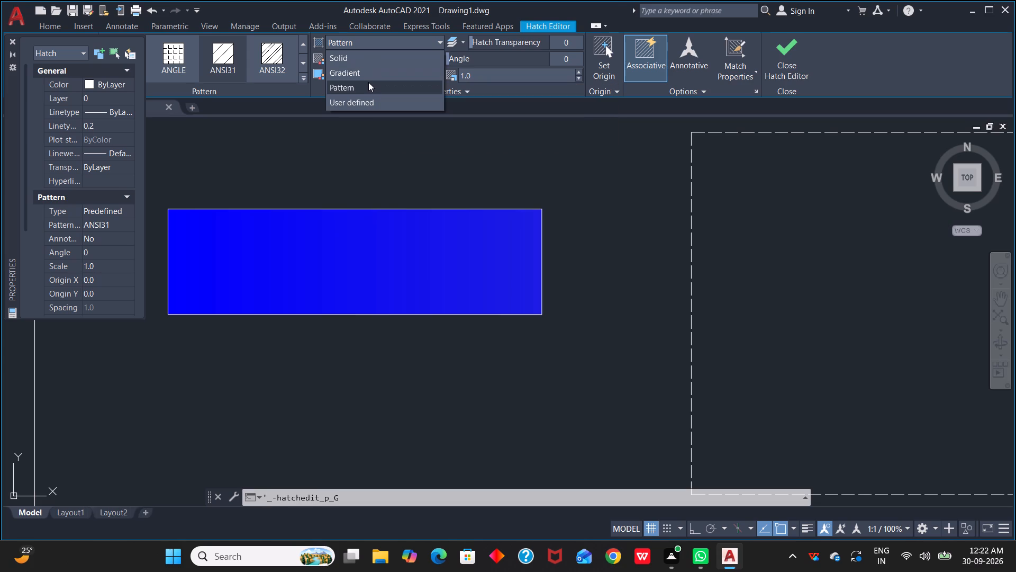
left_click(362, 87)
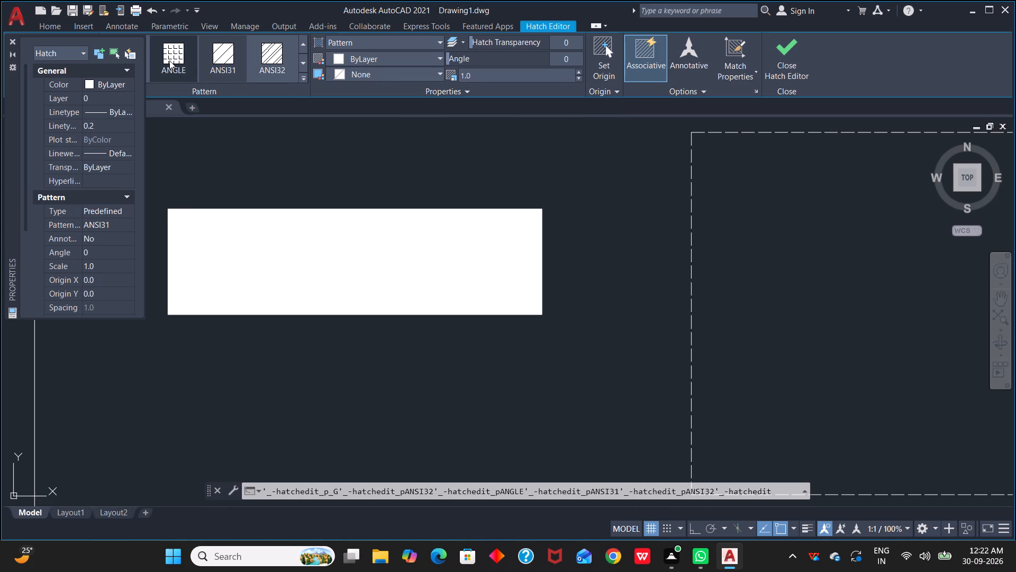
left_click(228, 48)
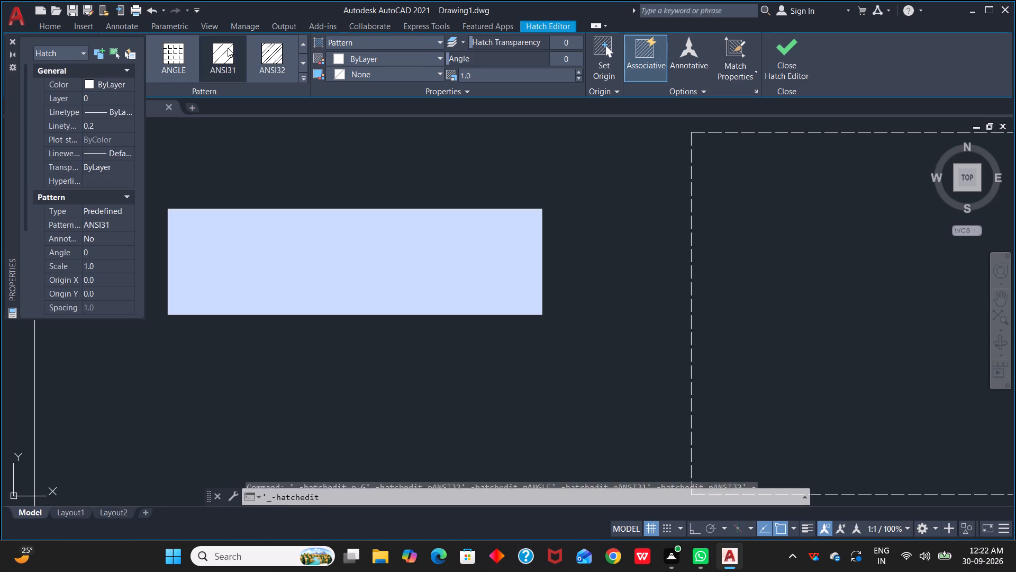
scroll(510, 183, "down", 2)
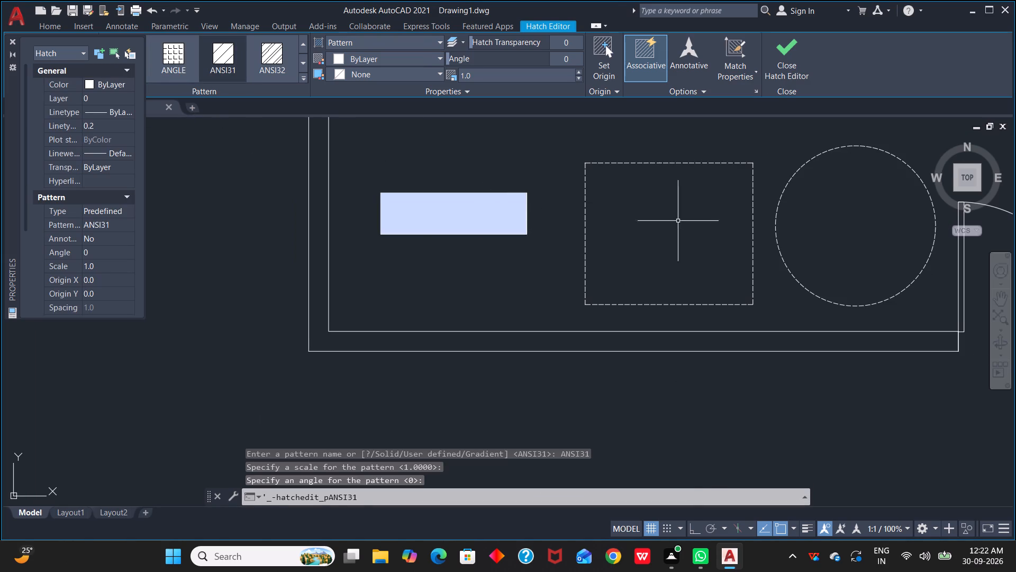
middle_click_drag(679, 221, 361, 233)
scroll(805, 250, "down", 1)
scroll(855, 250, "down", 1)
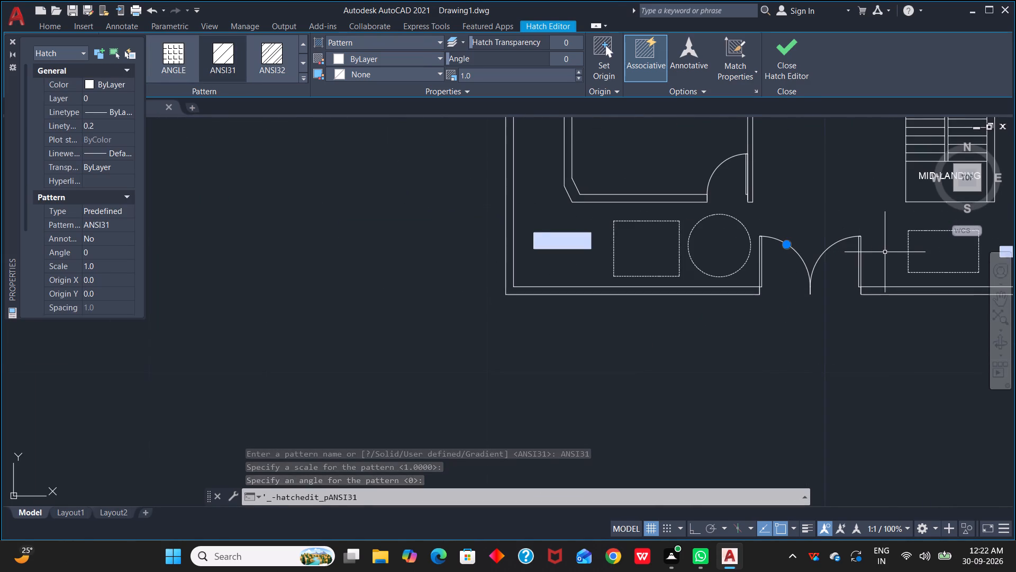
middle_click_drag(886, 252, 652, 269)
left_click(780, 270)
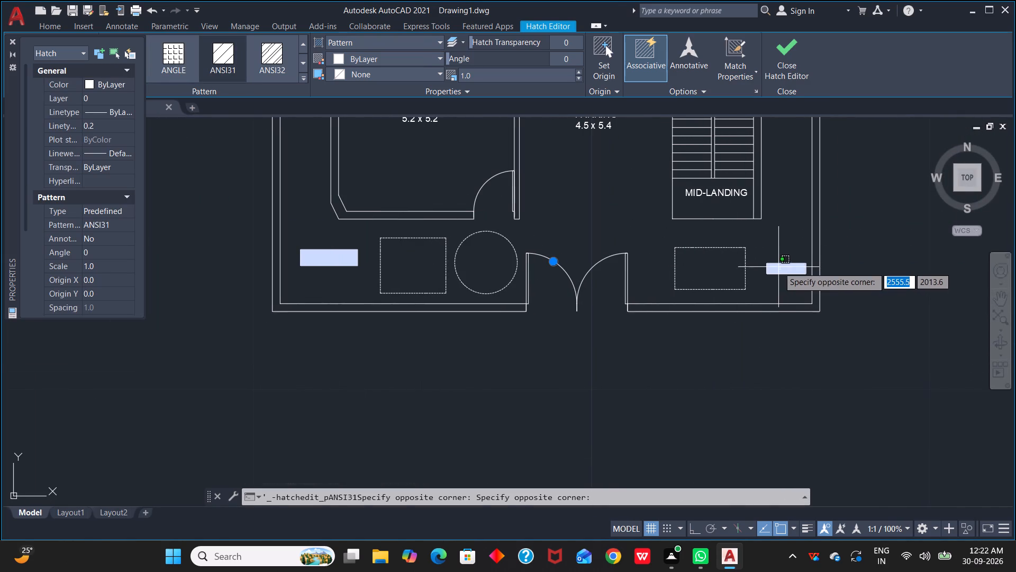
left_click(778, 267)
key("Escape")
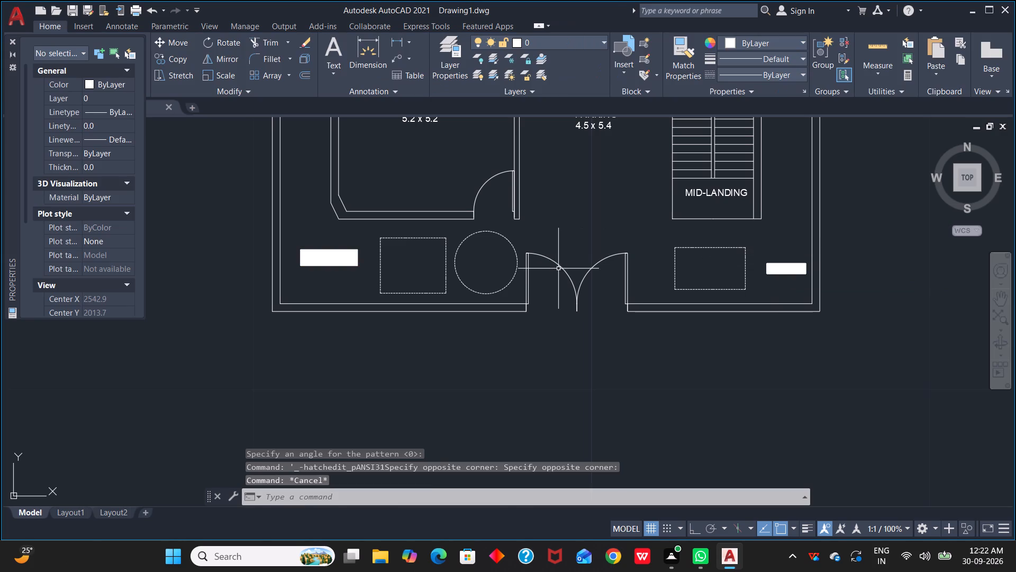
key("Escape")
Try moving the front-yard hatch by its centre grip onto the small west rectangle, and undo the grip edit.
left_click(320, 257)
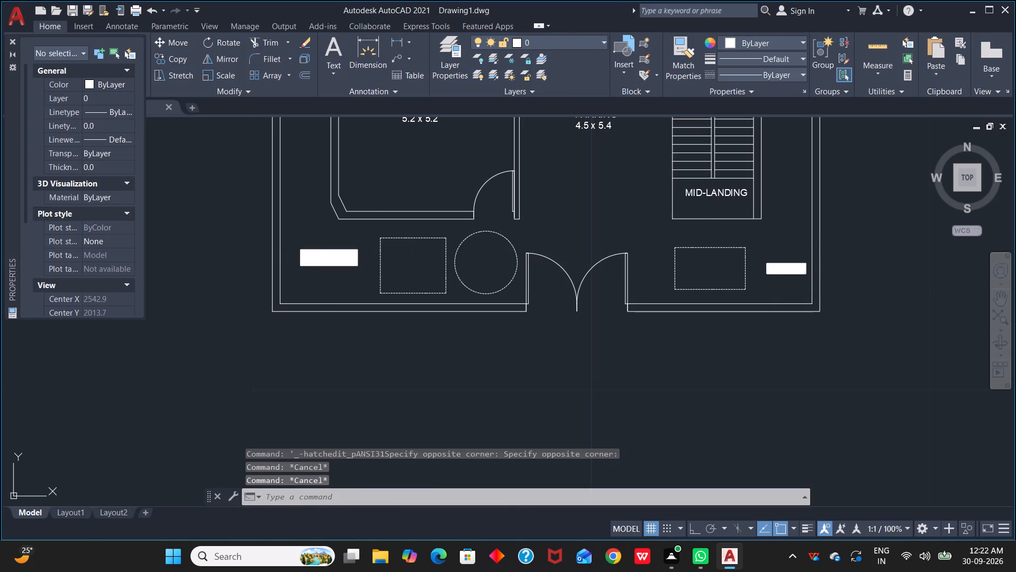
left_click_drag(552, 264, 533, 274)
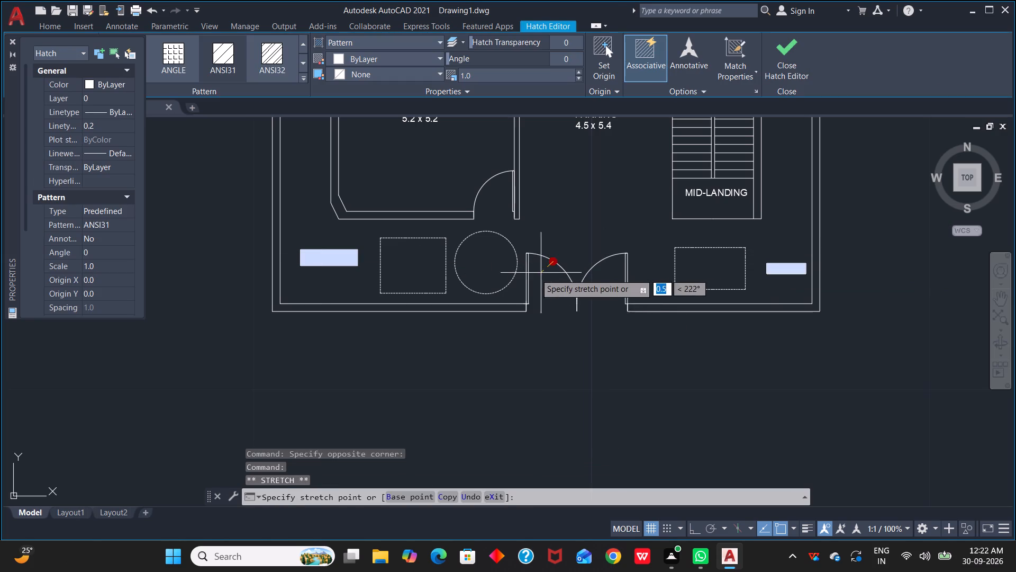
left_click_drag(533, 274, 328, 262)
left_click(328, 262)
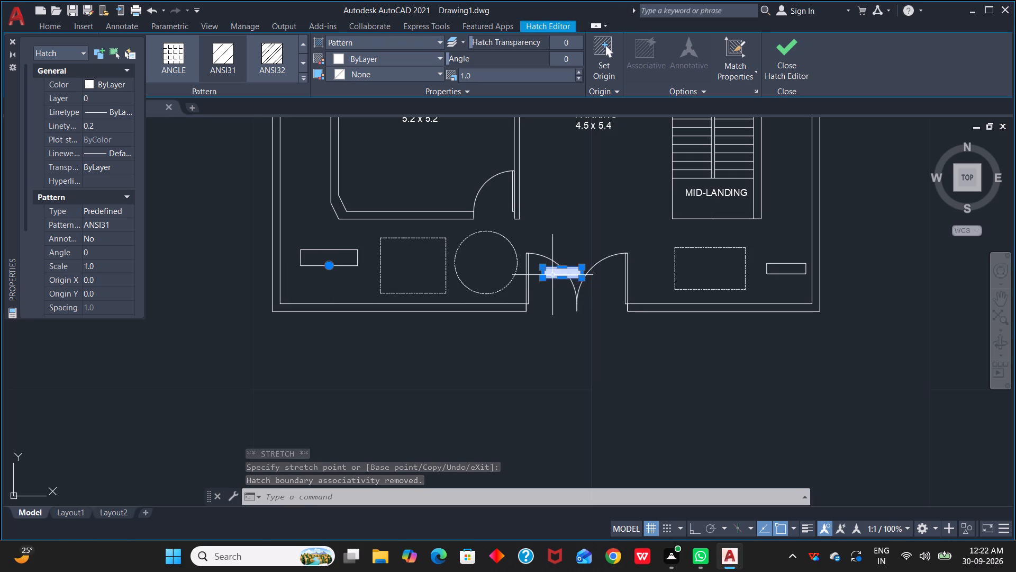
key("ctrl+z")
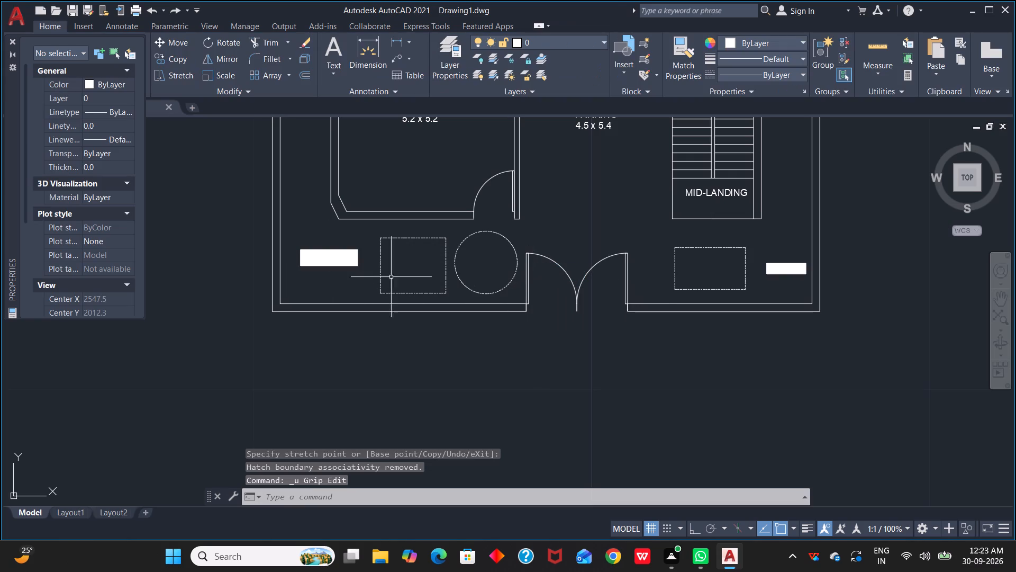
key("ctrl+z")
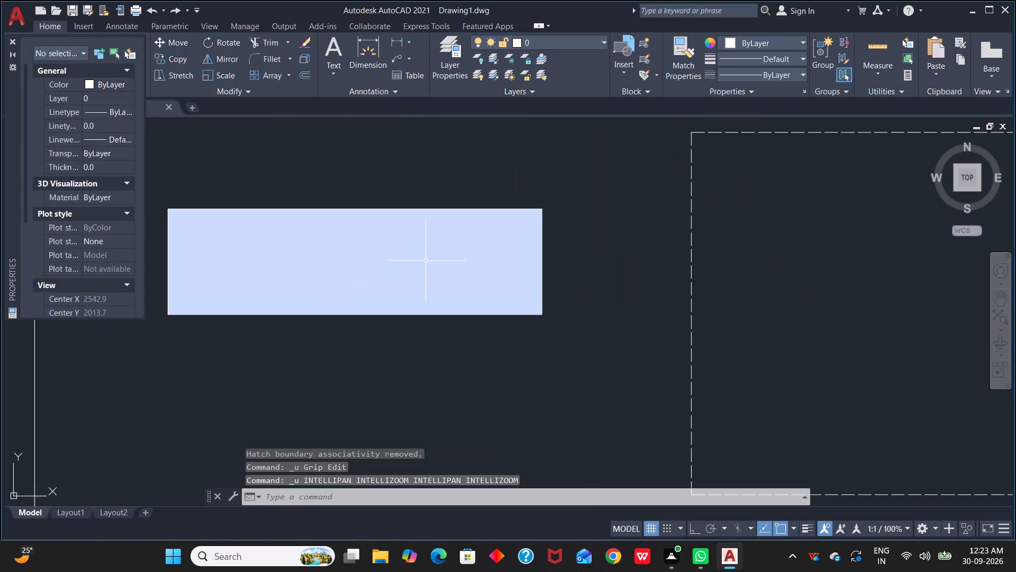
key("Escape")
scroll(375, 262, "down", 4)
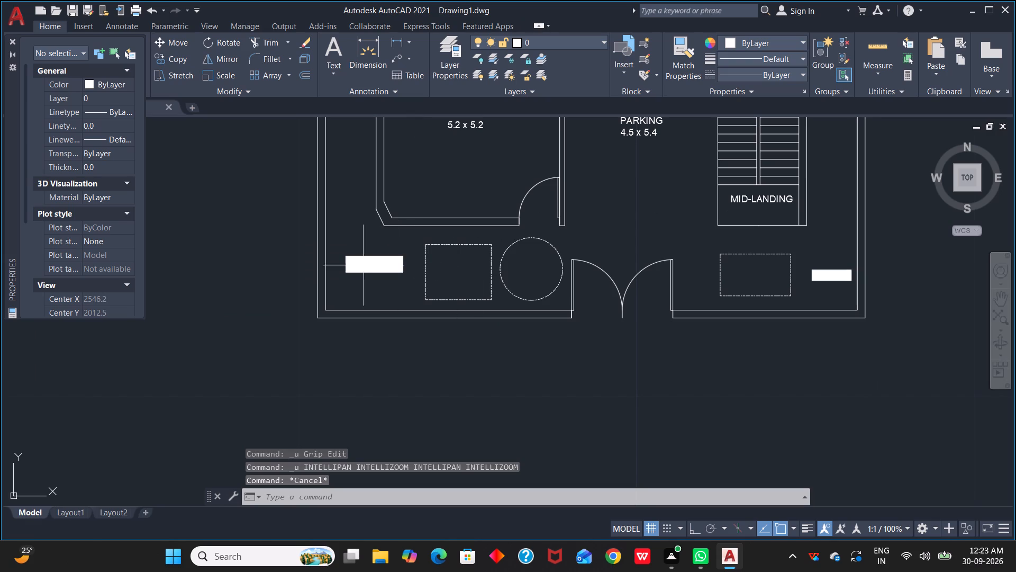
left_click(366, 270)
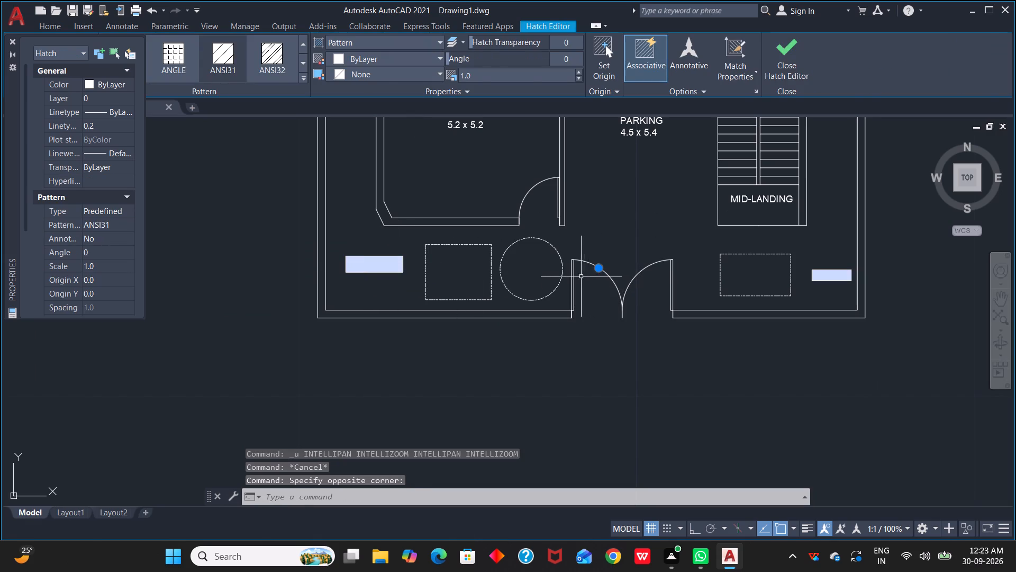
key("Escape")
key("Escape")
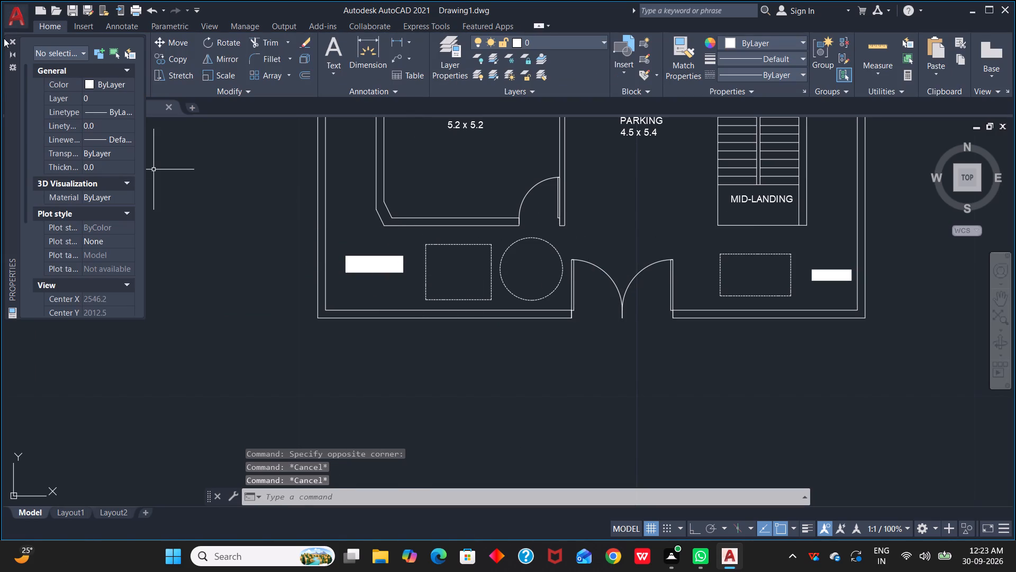
Close the Properties palette and erase both small front-yard rectangles together with their hatch.
left_click(9, 41)
left_click(364, 272)
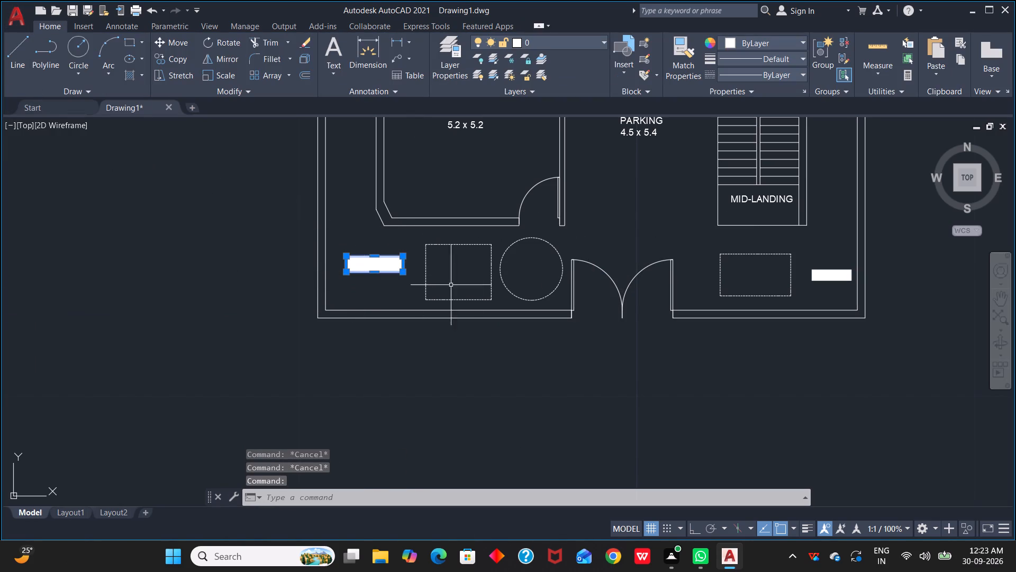
left_click(841, 280)
key("Delete")
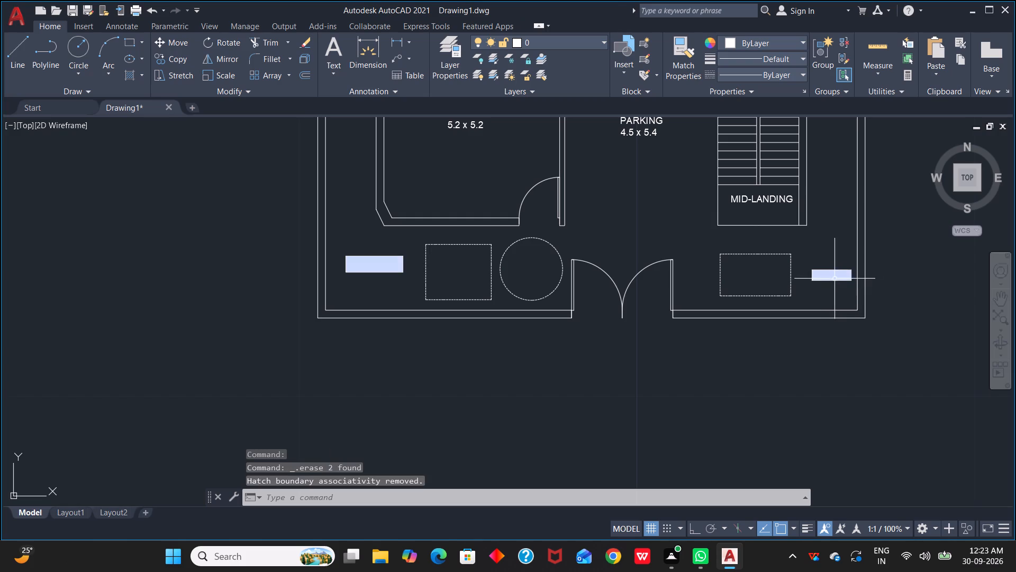
key("Delete")
left_click(378, 264)
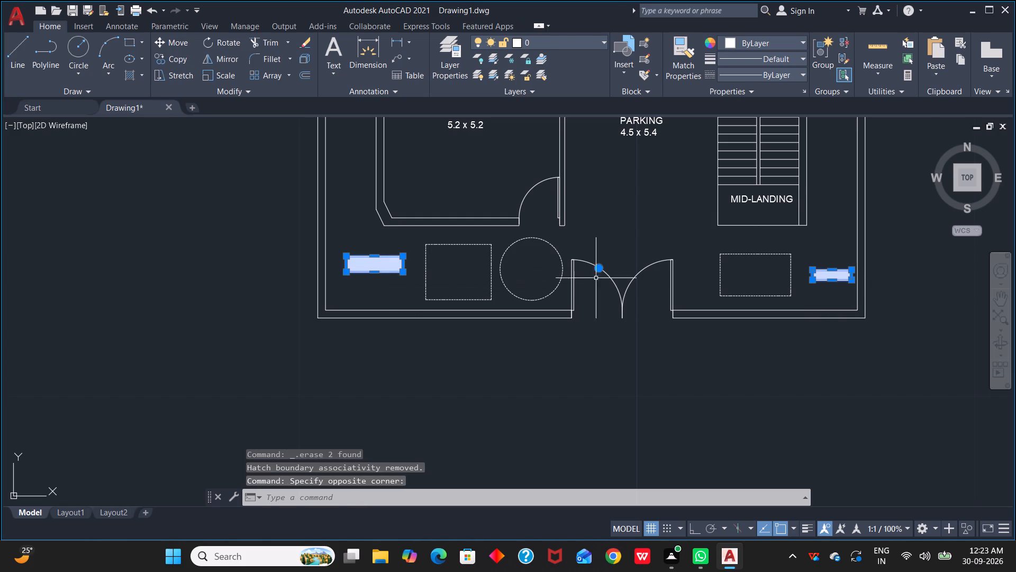
key("Delete")
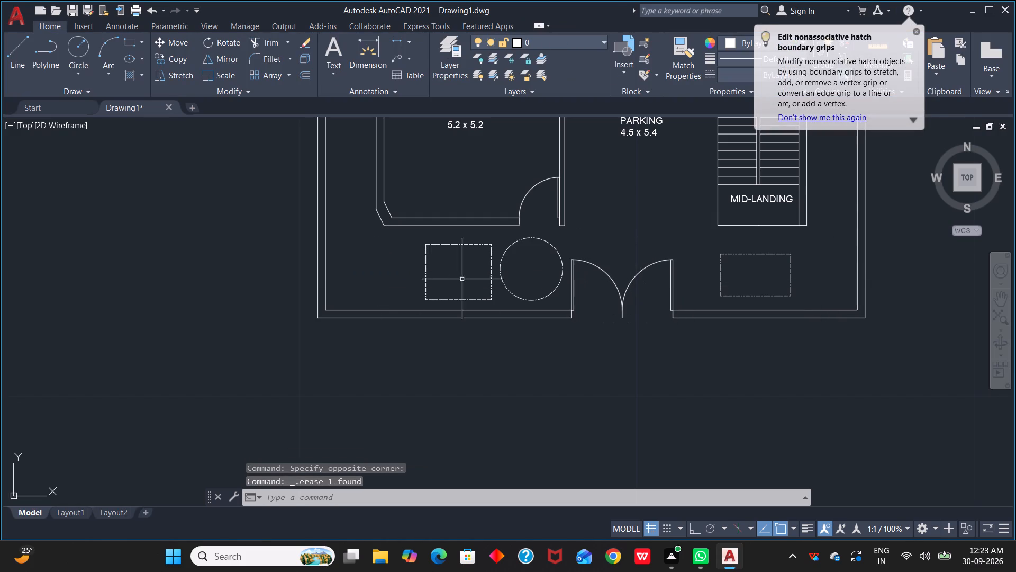
key("Escape")
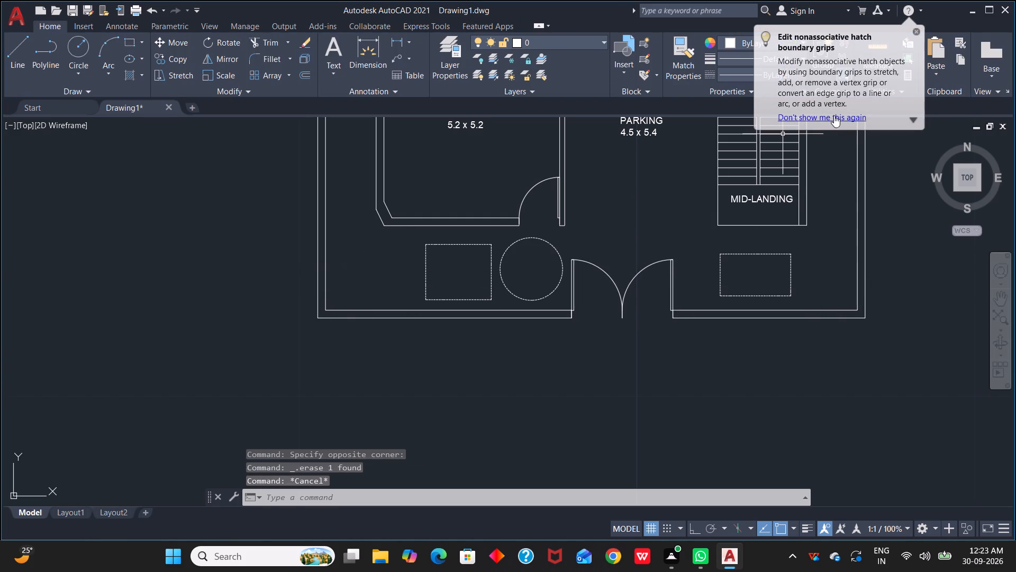
left_click(915, 33)
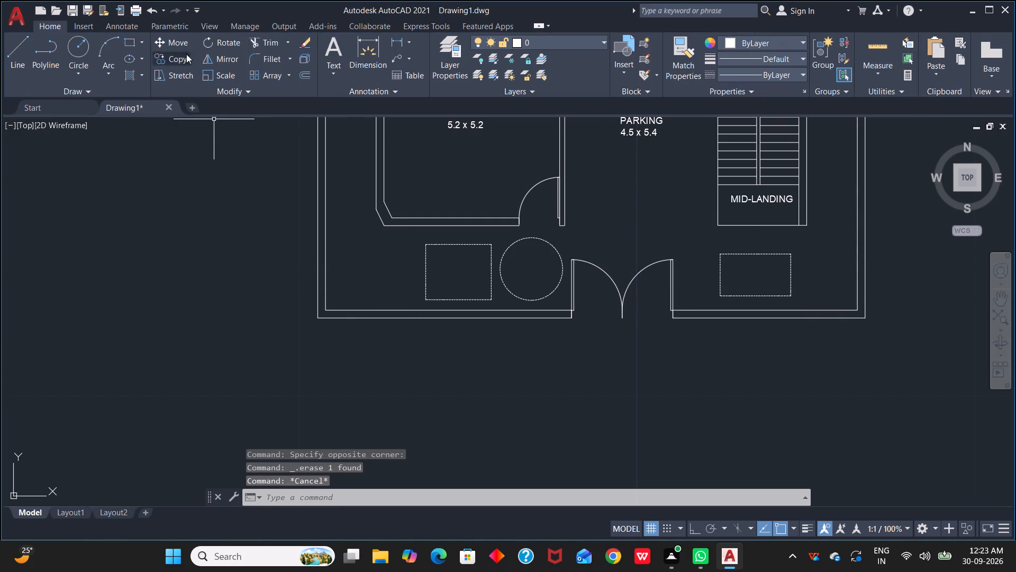
Draw a rectangle about 1.9 by 0.8 in the front yard, between the west boundary wall and the large dashed rectangle.
left_click(131, 45)
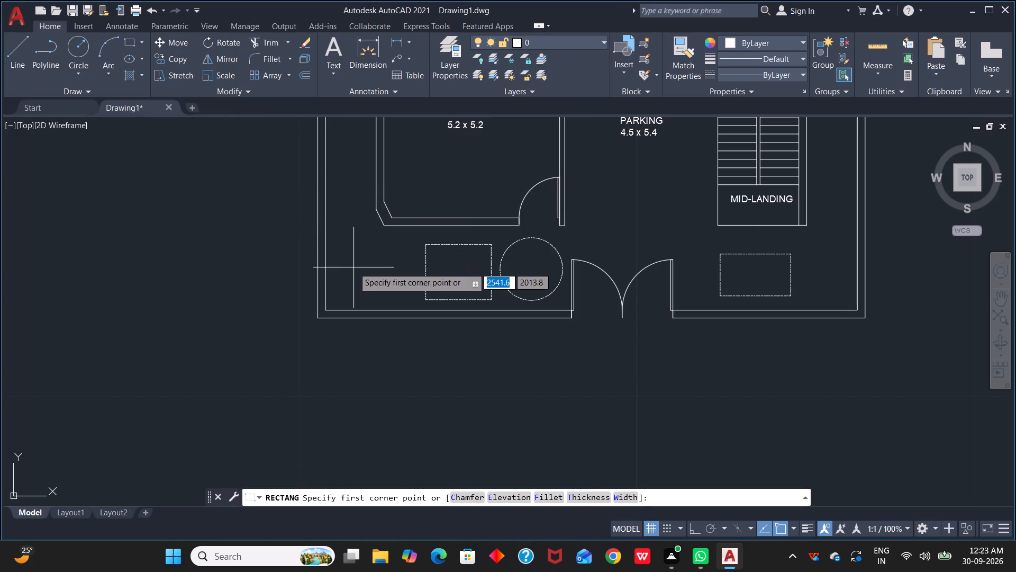
left_click(342, 256)
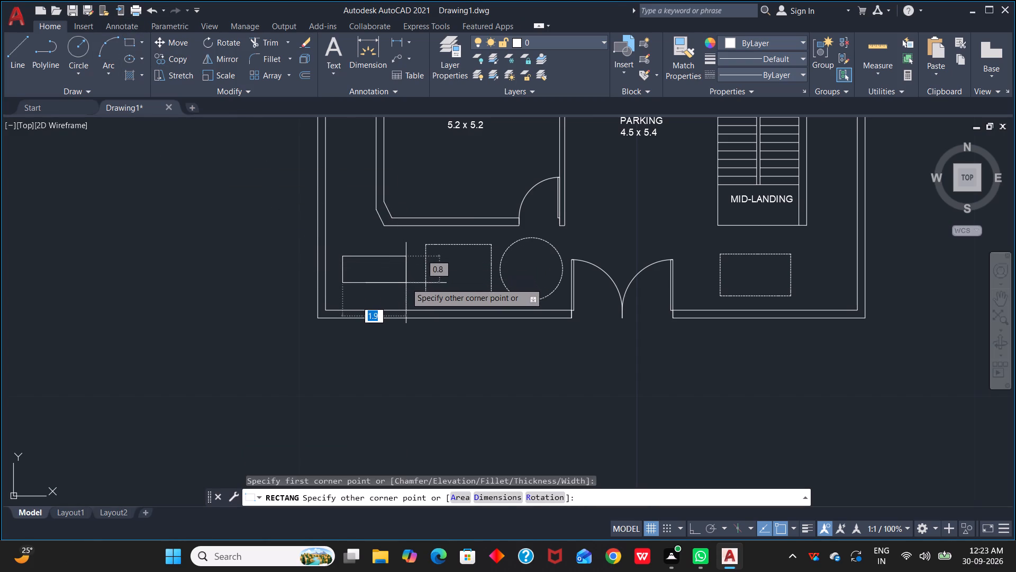
left_click(406, 283)
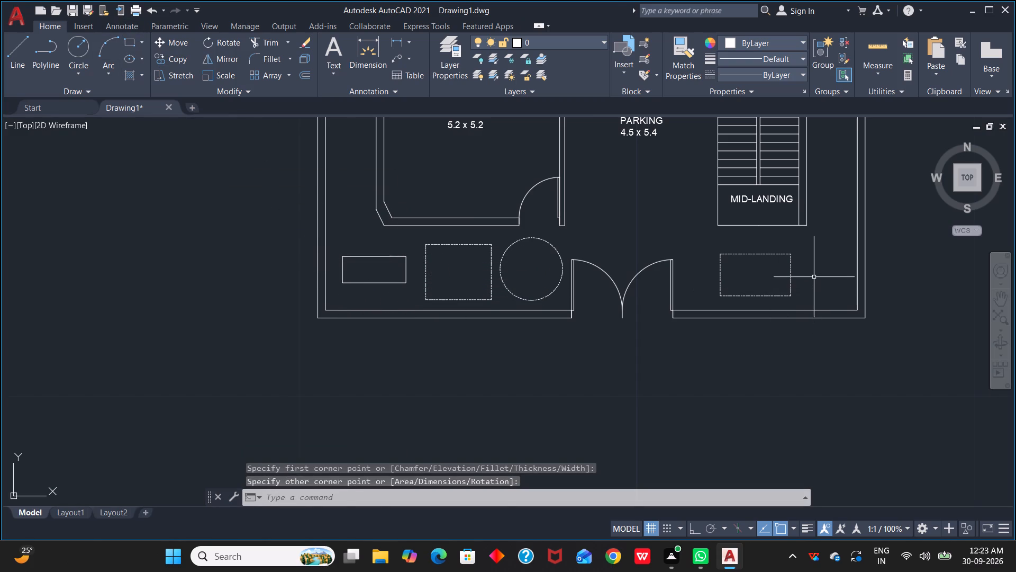
left_click(813, 266)
left_click(818, 278)
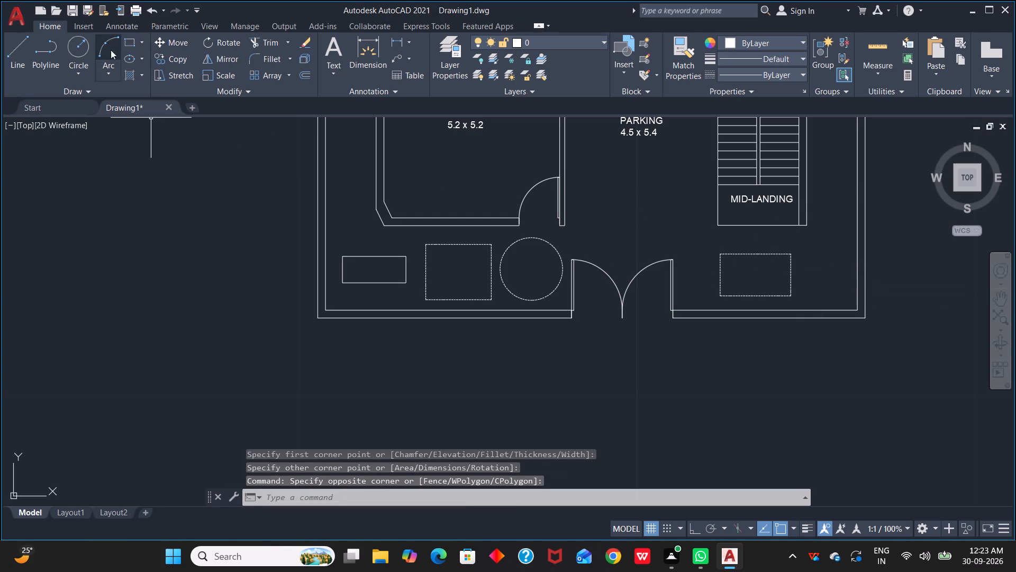
Draw a small rectangle about 0.5 deep between the east dashed rectangle and the east boundary wall.
left_click(131, 41)
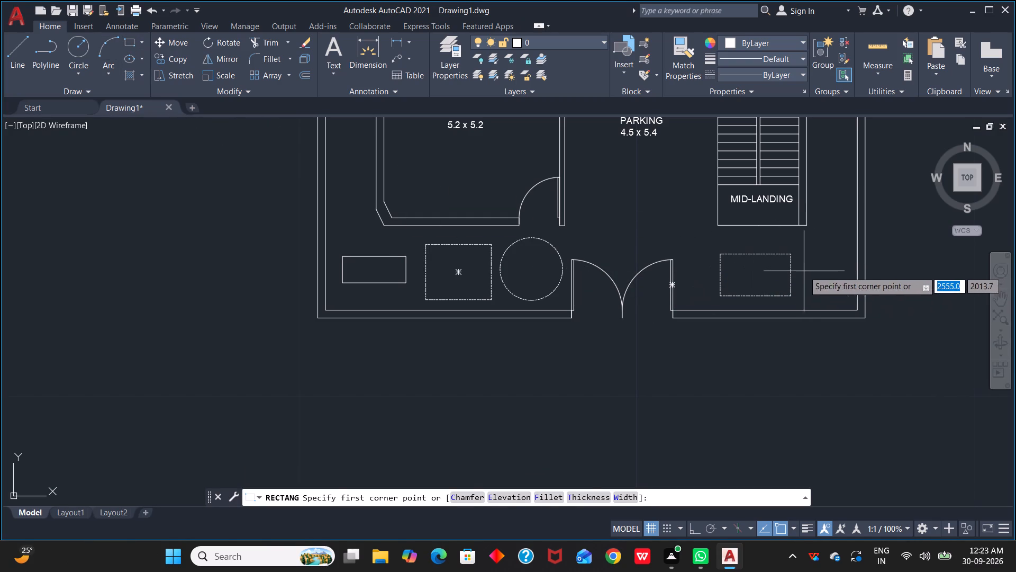
left_click(804, 271)
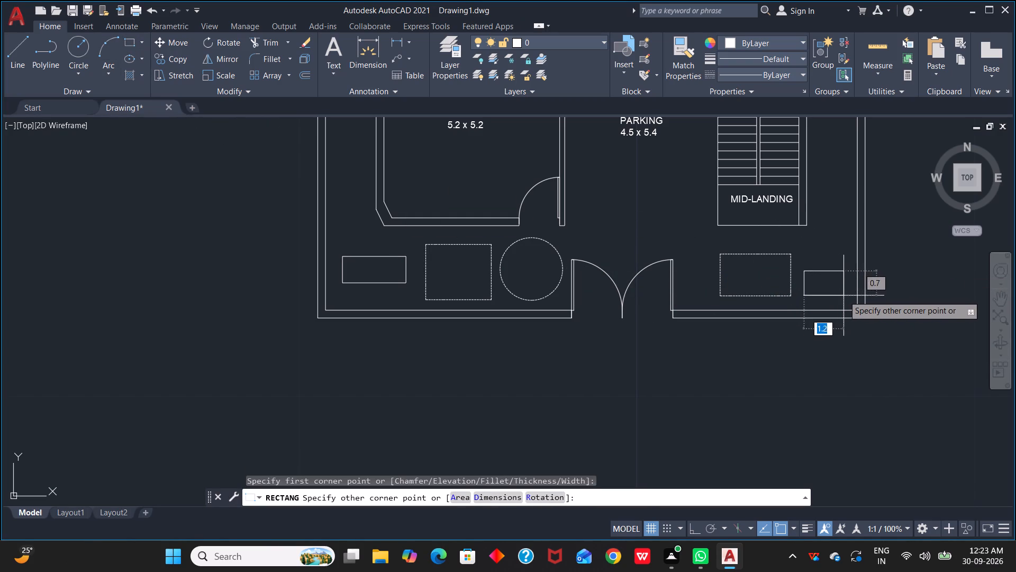
left_click(853, 287)
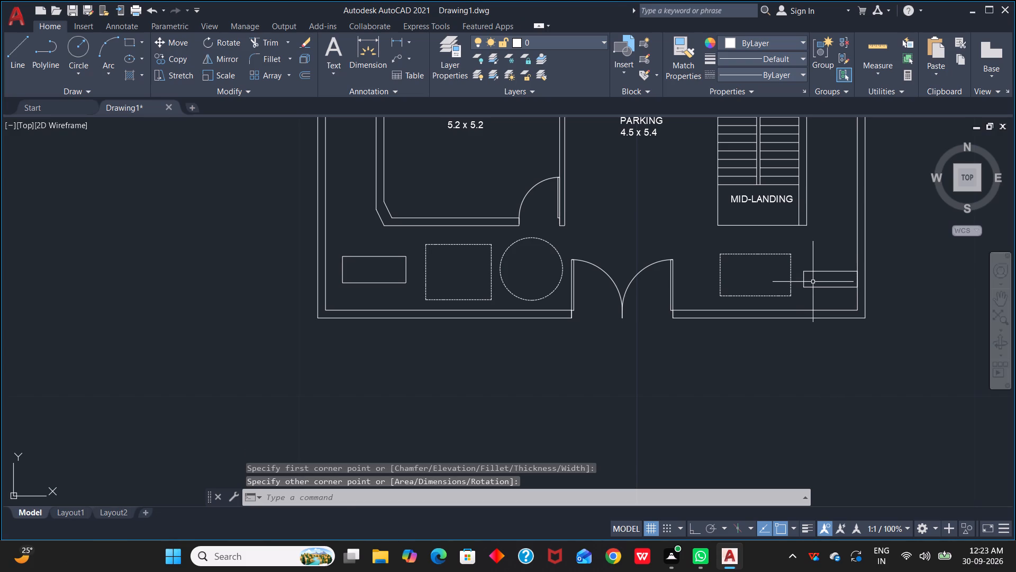
key("Escape")
Make the small east rectangle an unnamed group.
left_click(823, 272)
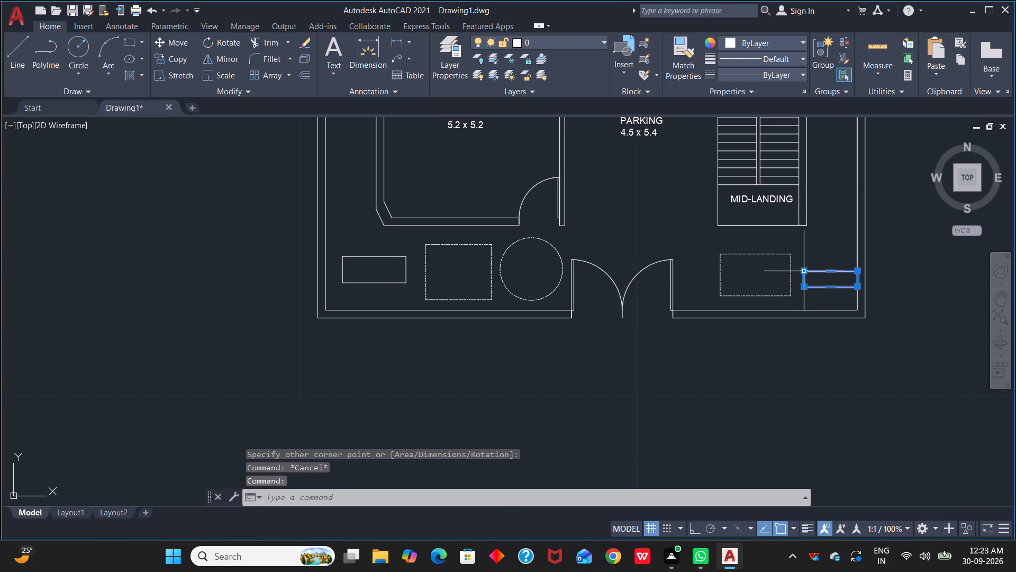
left_click(805, 272)
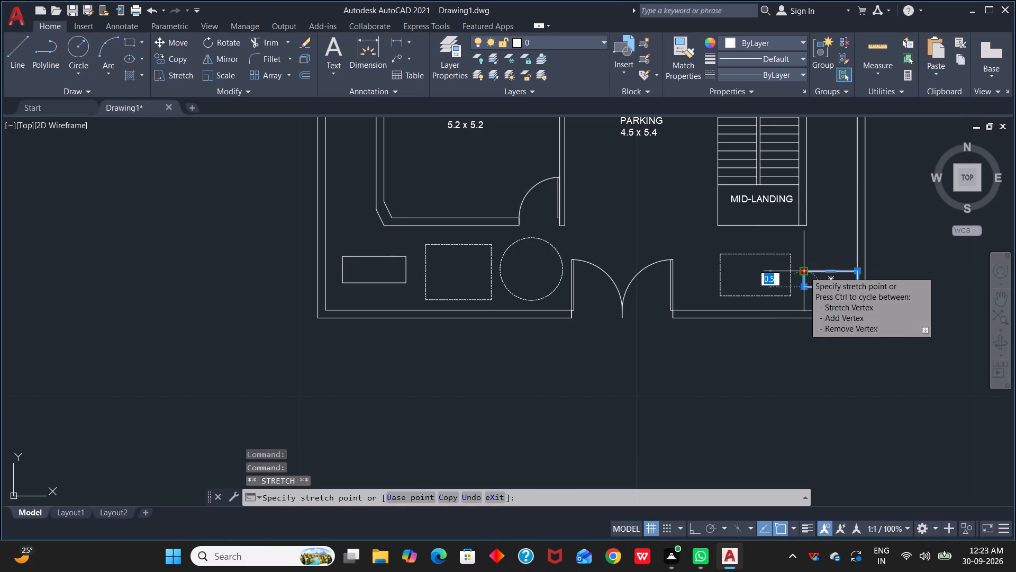
key("Escape")
left_click(828, 258)
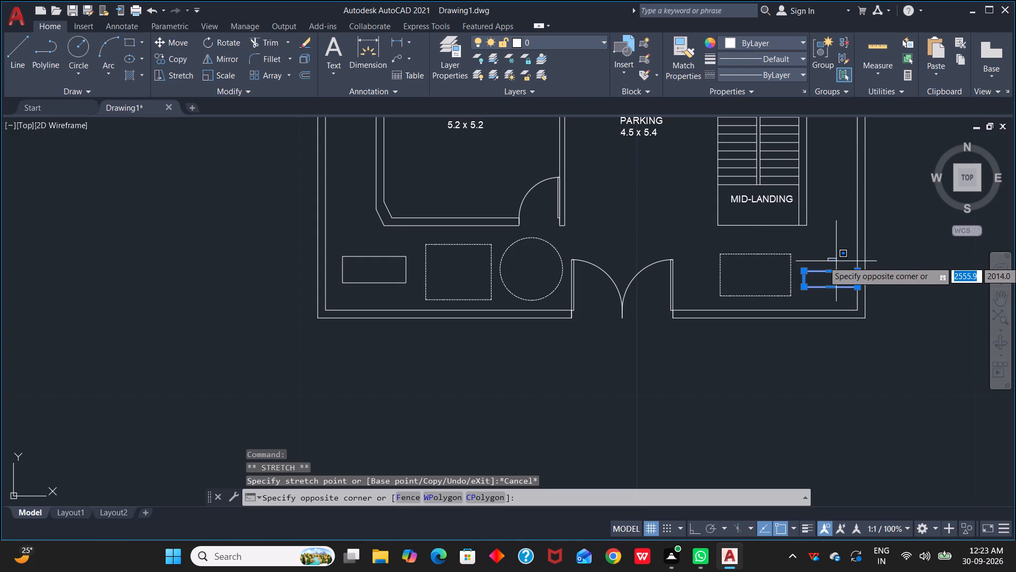
key("g")
key("space")
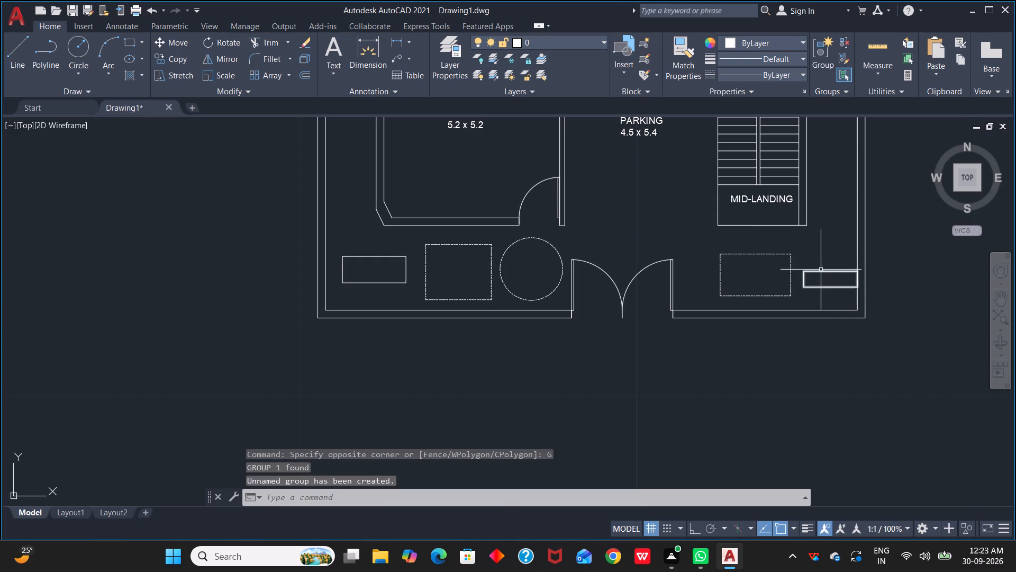
Move the grouped east rectangle slightly northwest by its centre grip, clear of the boundary wall, and clear the selection.
left_click(821, 270)
left_click_drag(828, 280, 821, 274)
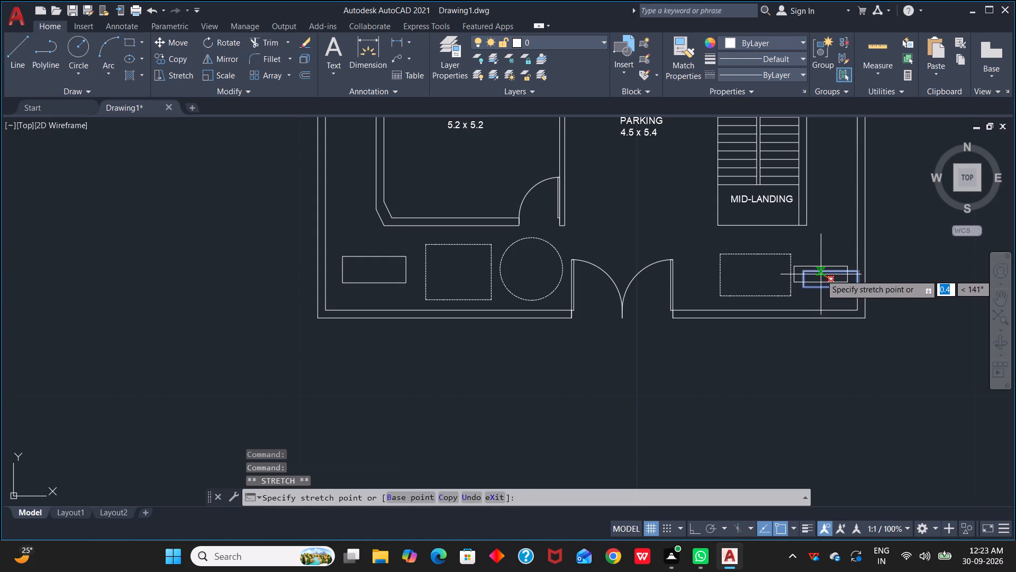
left_click_drag(821, 274, 823, 272)
left_click(823, 272)
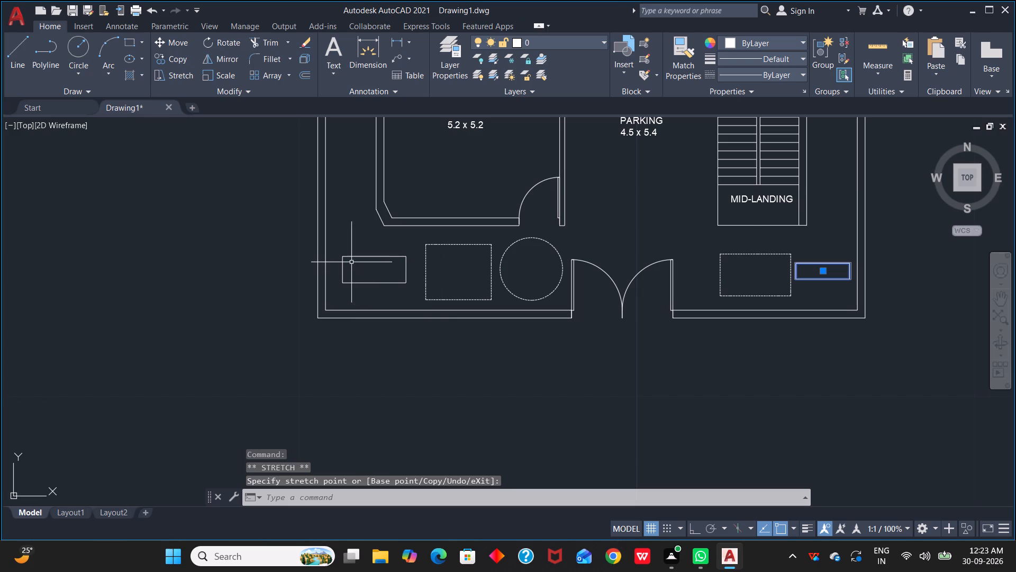
key("Escape")
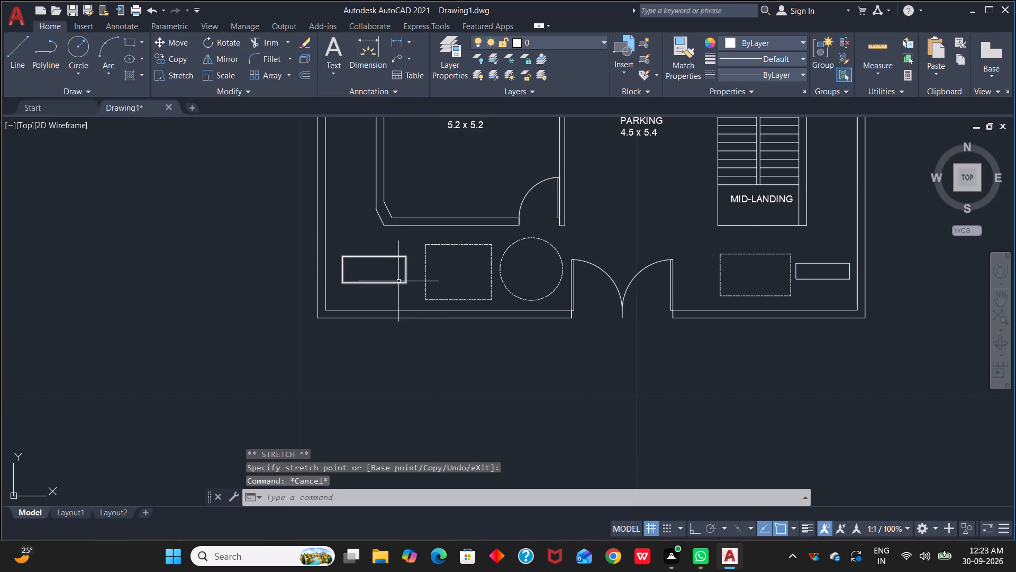
Hatch the interiors of both small front-yard rectangles with the ACAD_ISO15W100 pattern.
type("H")
key("space")
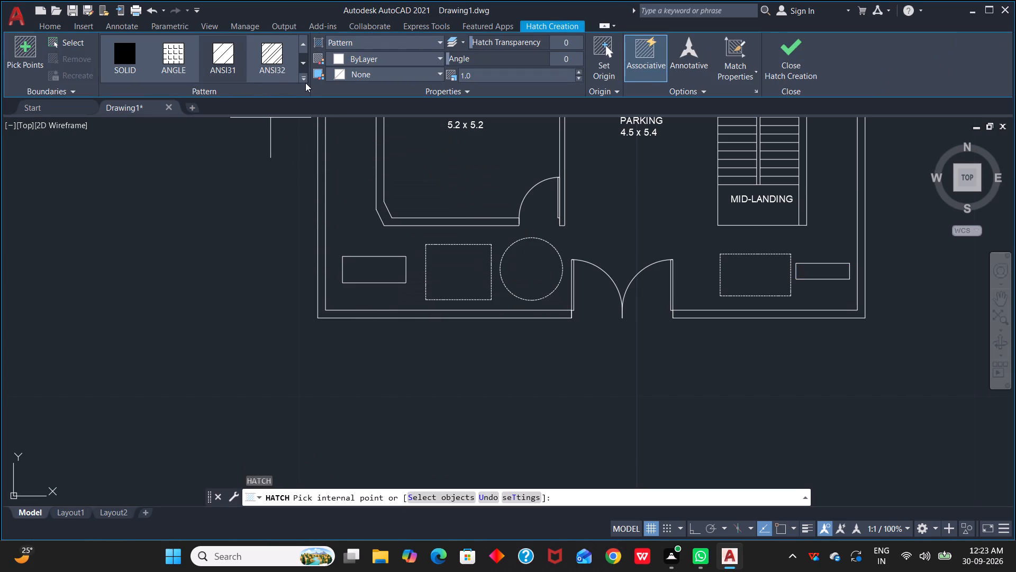
left_click(303, 79)
scroll(230, 123, "down", 4)
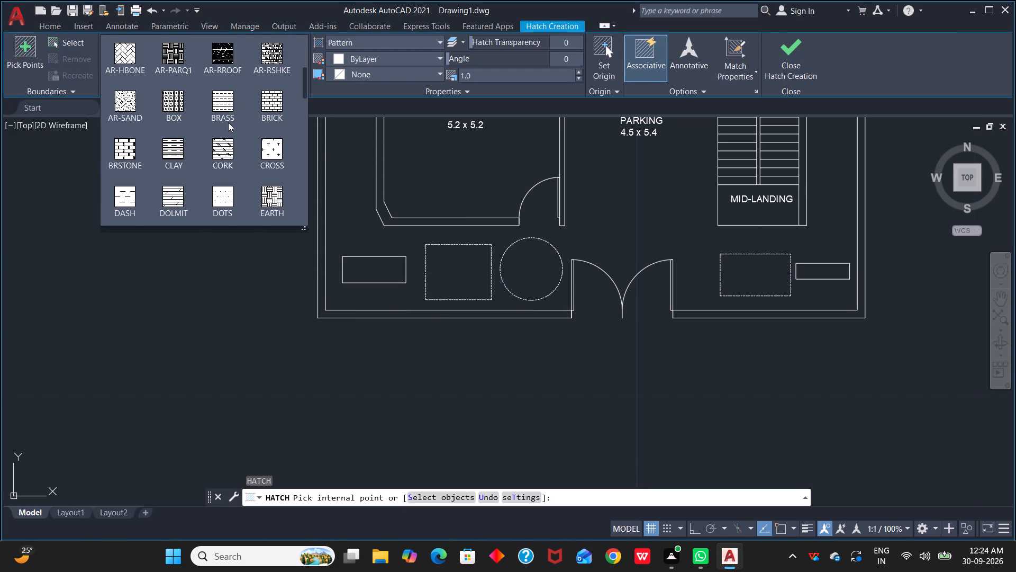
scroll(228, 122, "down", 5)
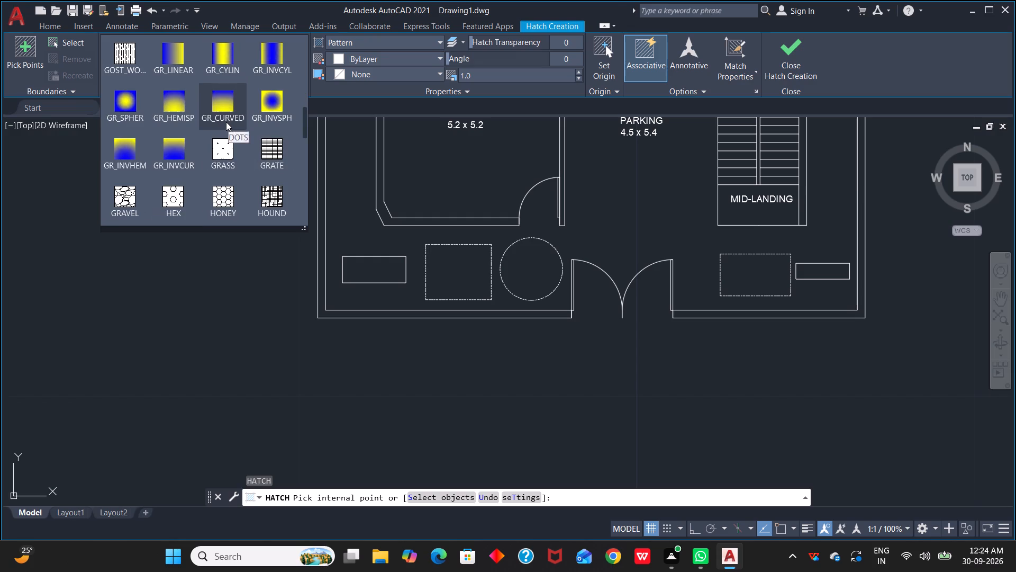
scroll(226, 122, "down", 3)
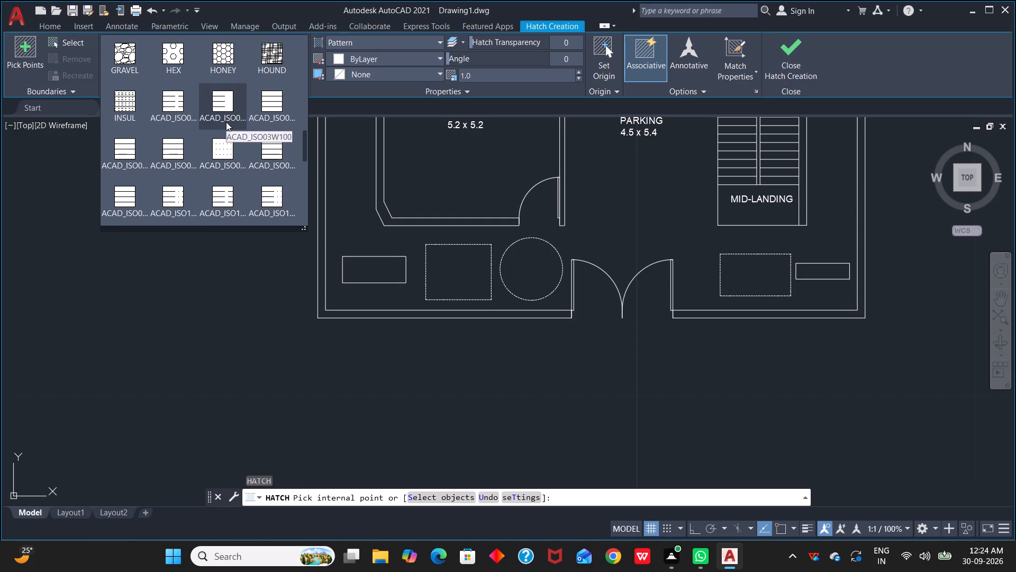
scroll(226, 122, "down", 2)
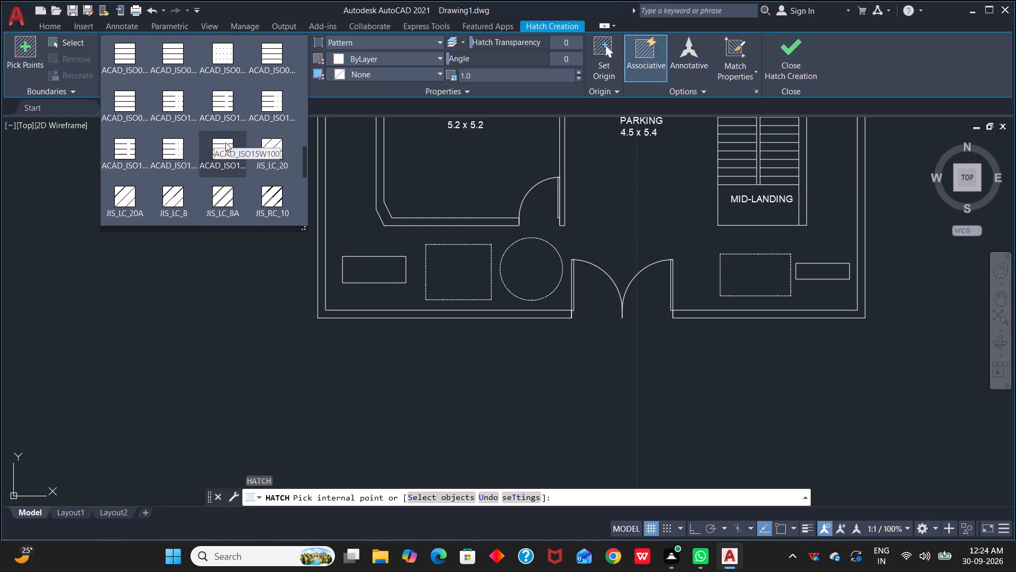
left_click(225, 142)
left_click(391, 265)
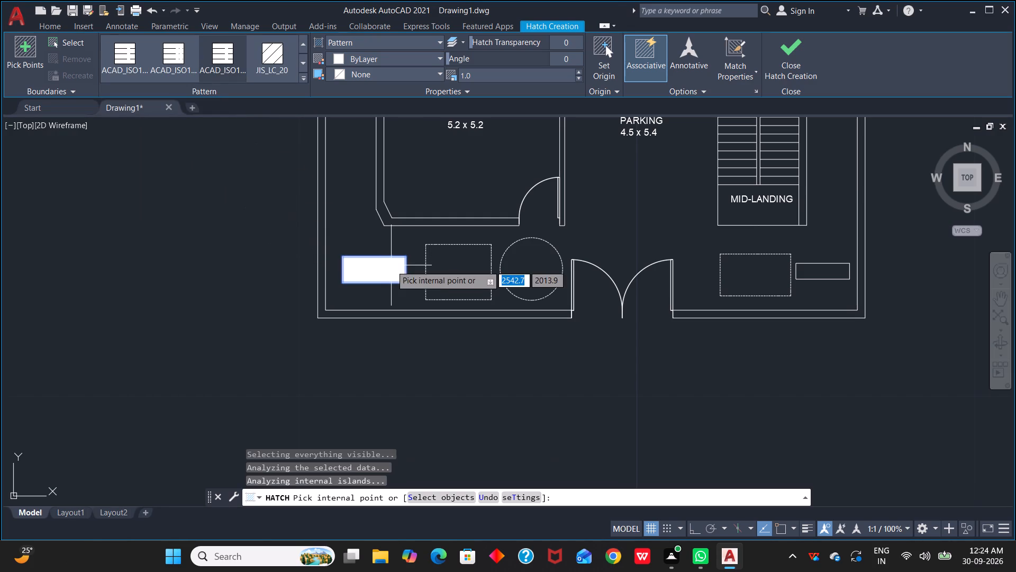
left_click(823, 274)
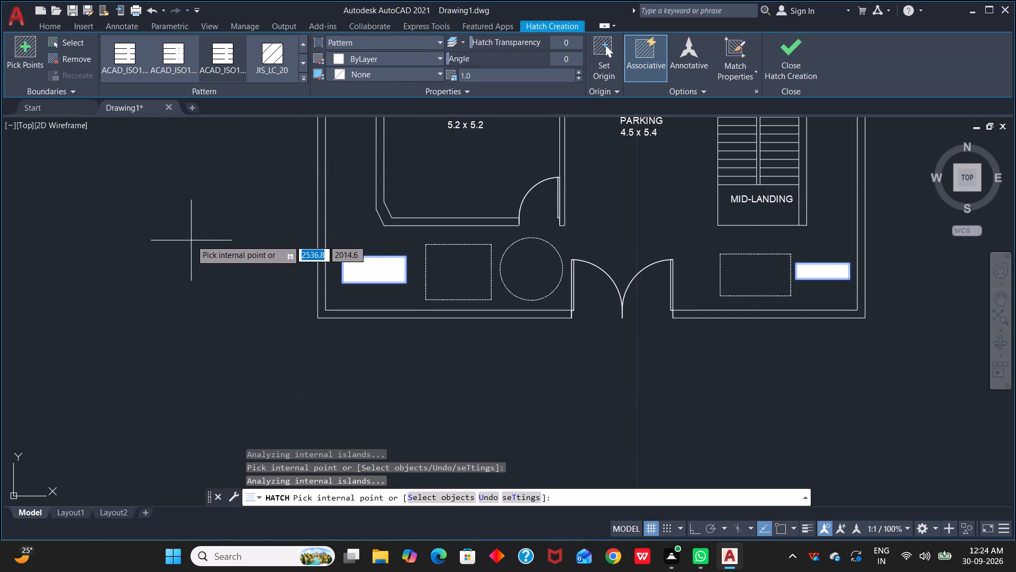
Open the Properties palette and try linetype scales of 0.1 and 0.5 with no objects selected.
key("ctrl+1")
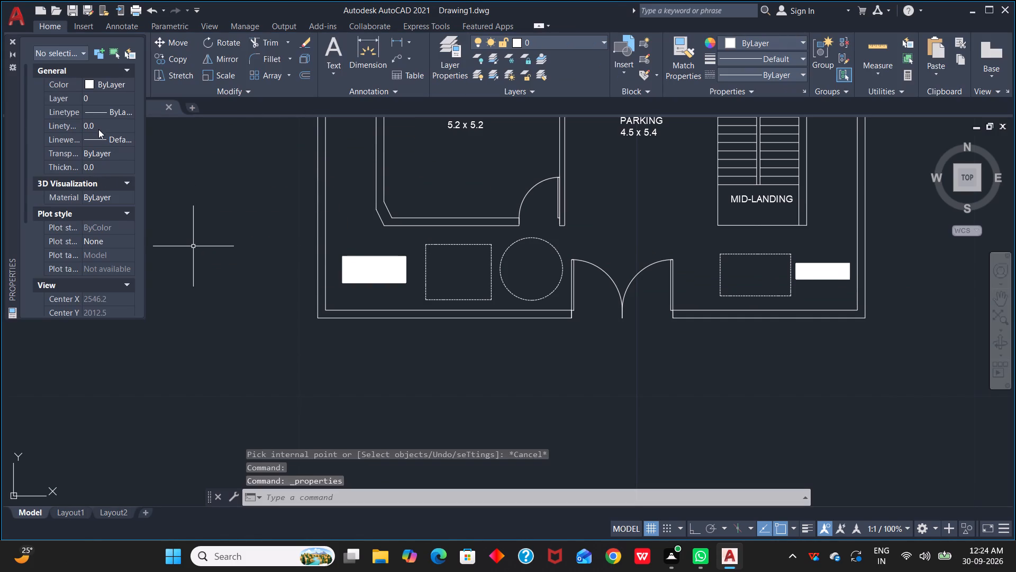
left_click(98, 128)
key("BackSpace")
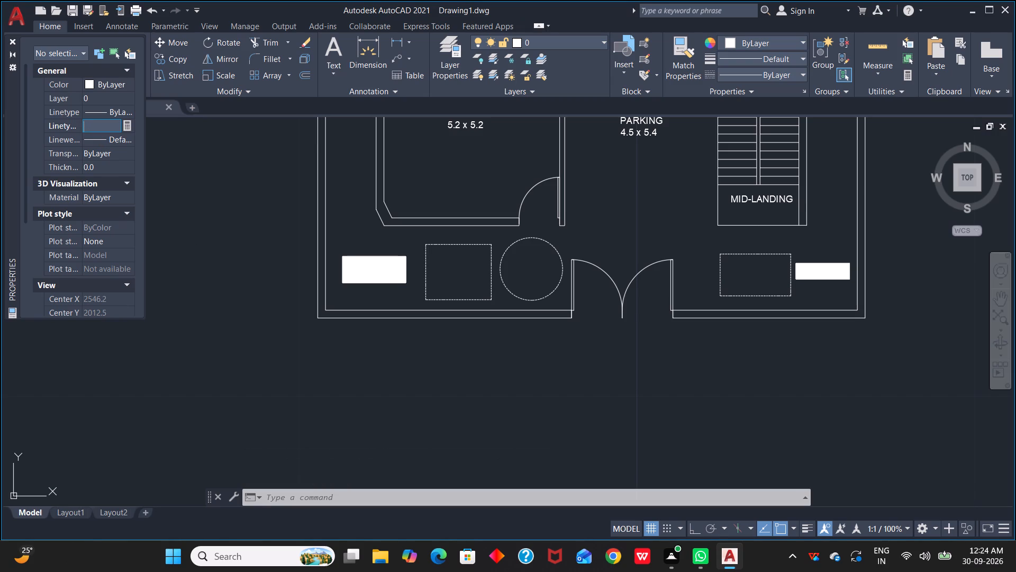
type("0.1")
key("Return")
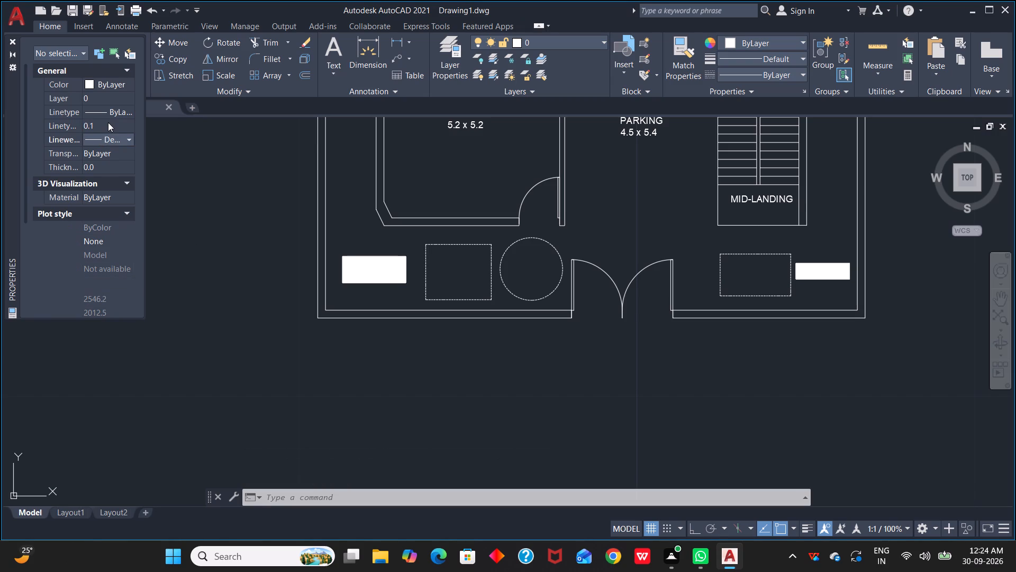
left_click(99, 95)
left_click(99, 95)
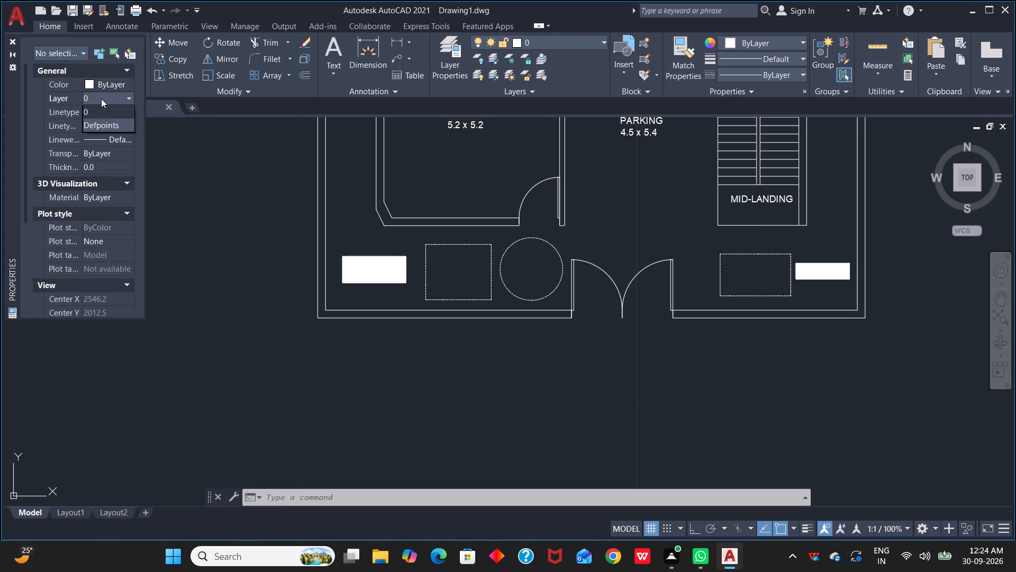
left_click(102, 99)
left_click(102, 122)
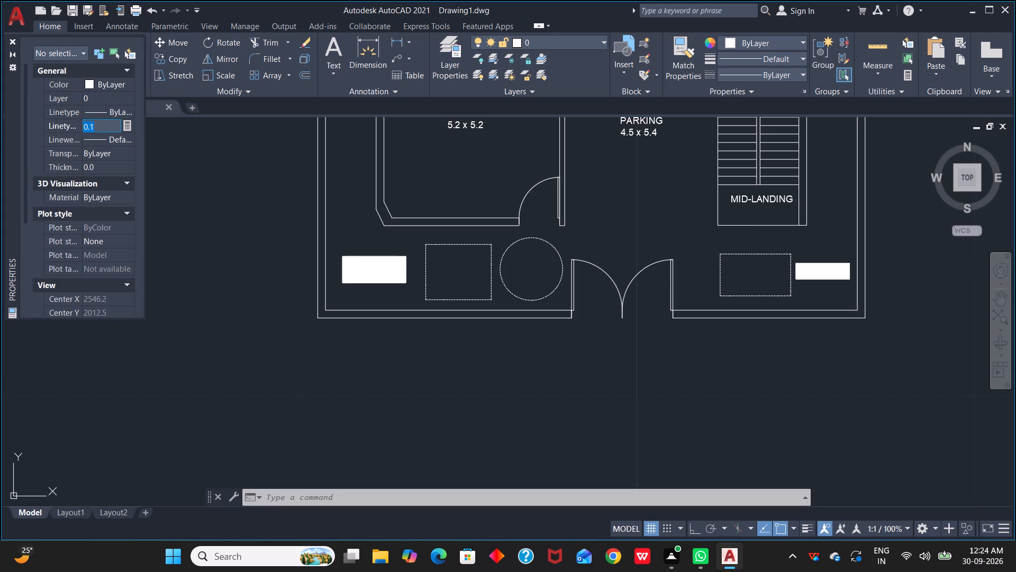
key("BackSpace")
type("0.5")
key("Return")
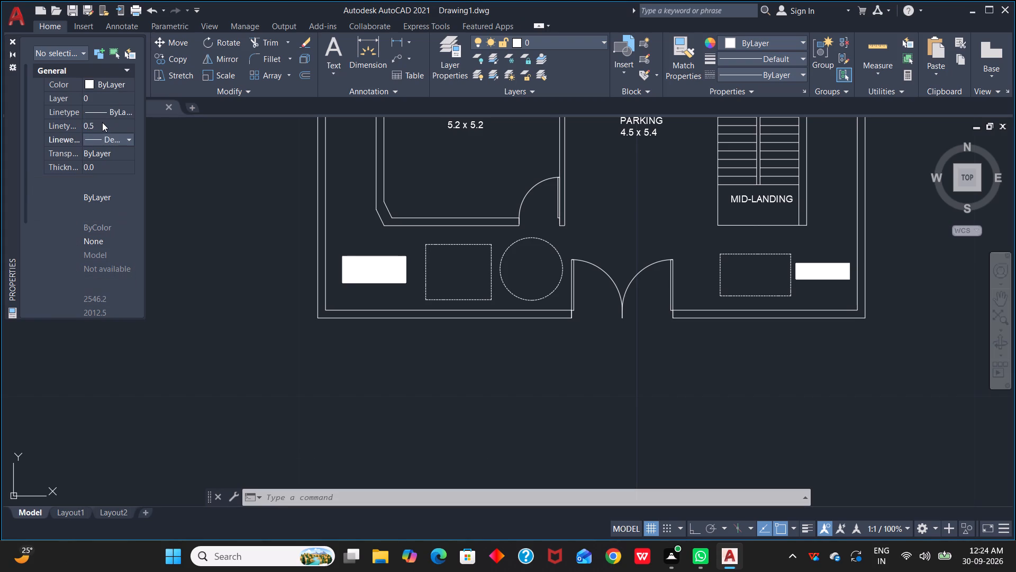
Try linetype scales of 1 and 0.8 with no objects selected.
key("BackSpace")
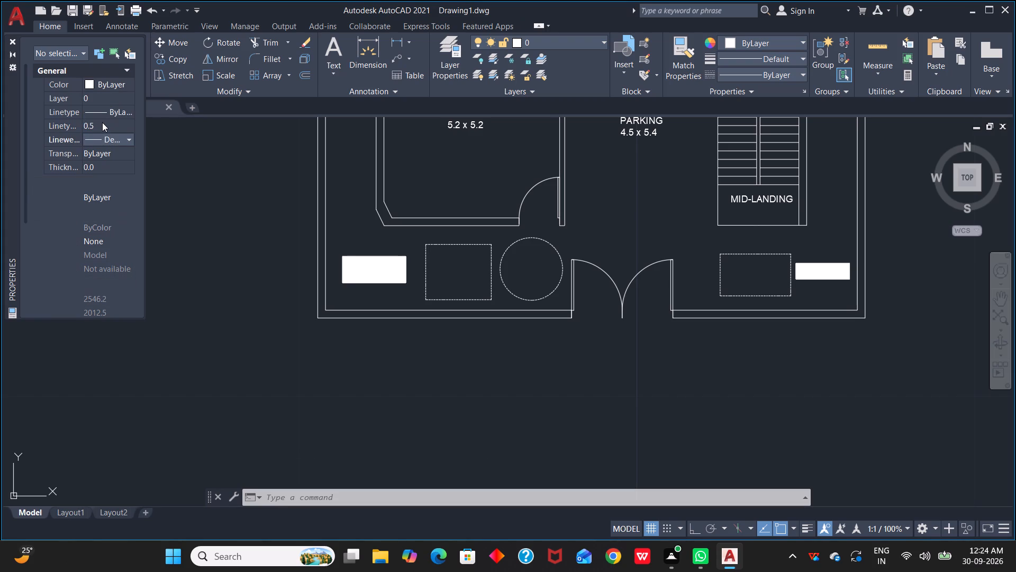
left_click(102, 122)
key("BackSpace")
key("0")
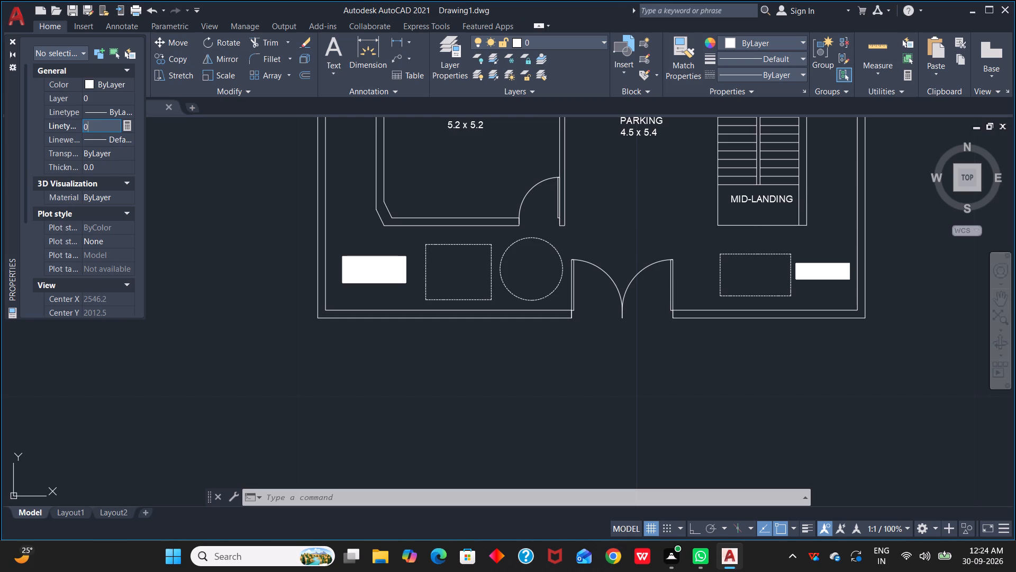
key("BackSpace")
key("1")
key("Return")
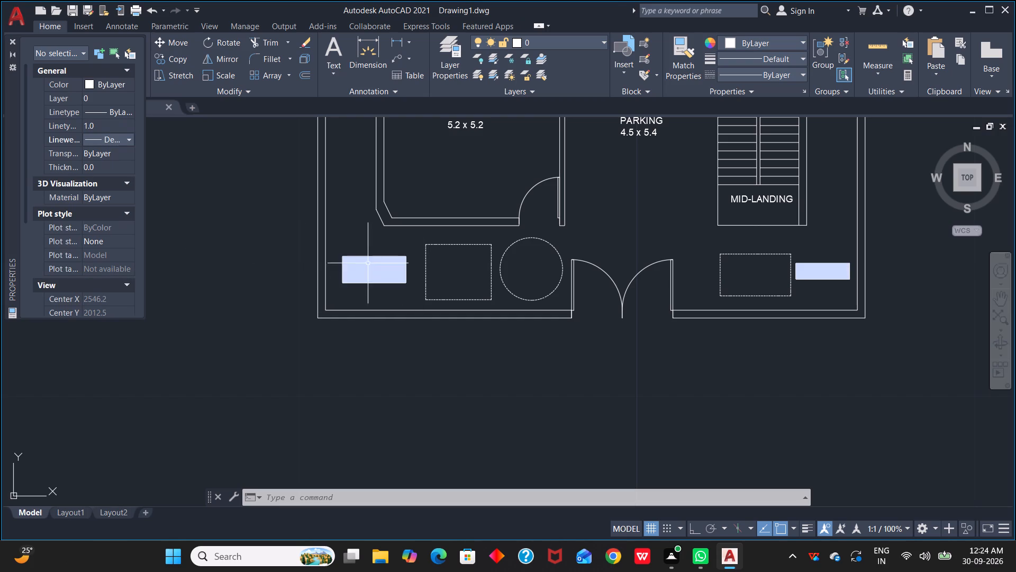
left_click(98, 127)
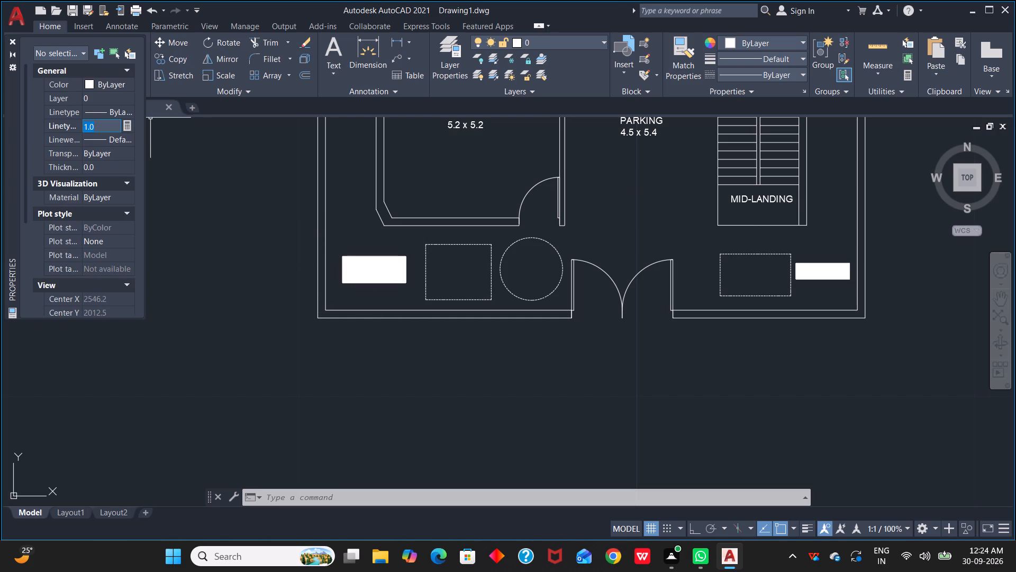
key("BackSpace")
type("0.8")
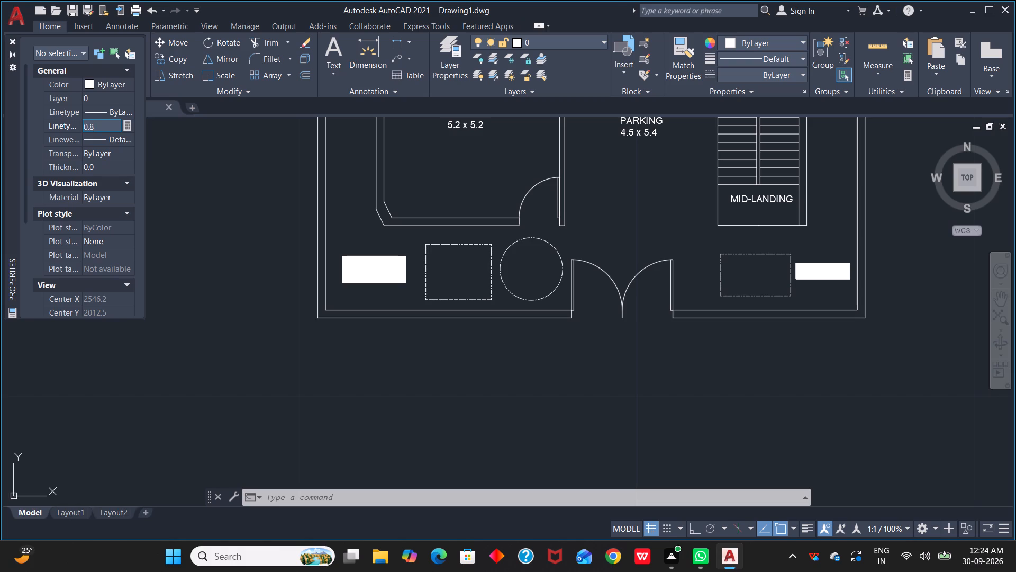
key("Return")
Set the linetype scale to 0.2 with no objects selected.
left_click(100, 127)
key("BackSpace")
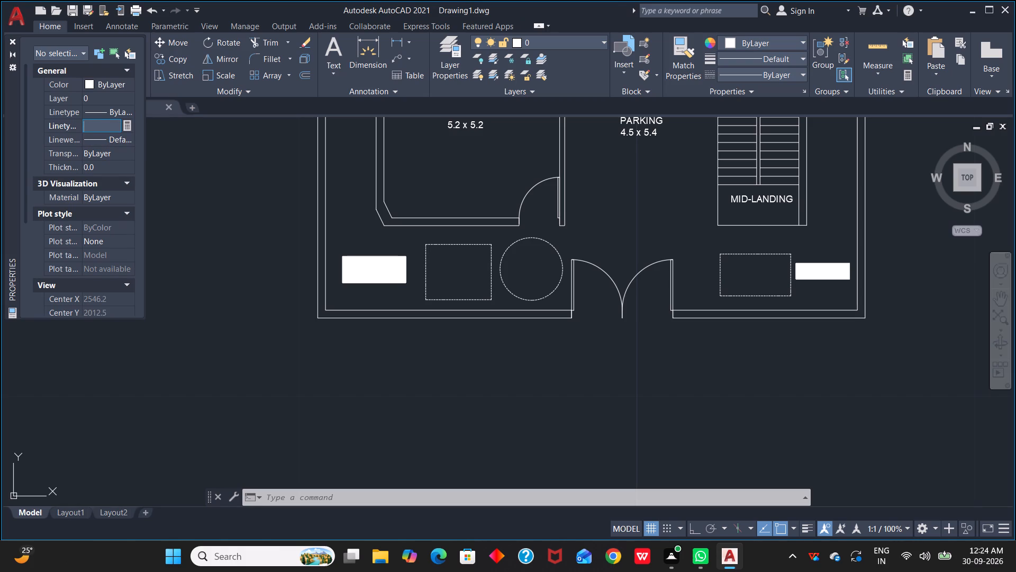
type("0.2")
key("Return")
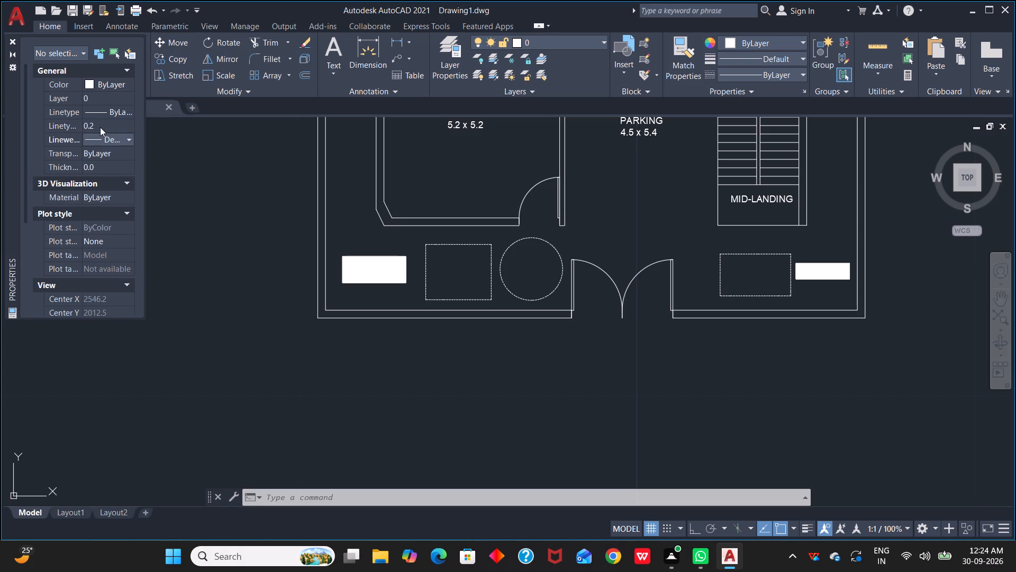
Close the Properties palette.
key("Escape")
key("Escape")
left_click(9, 39)
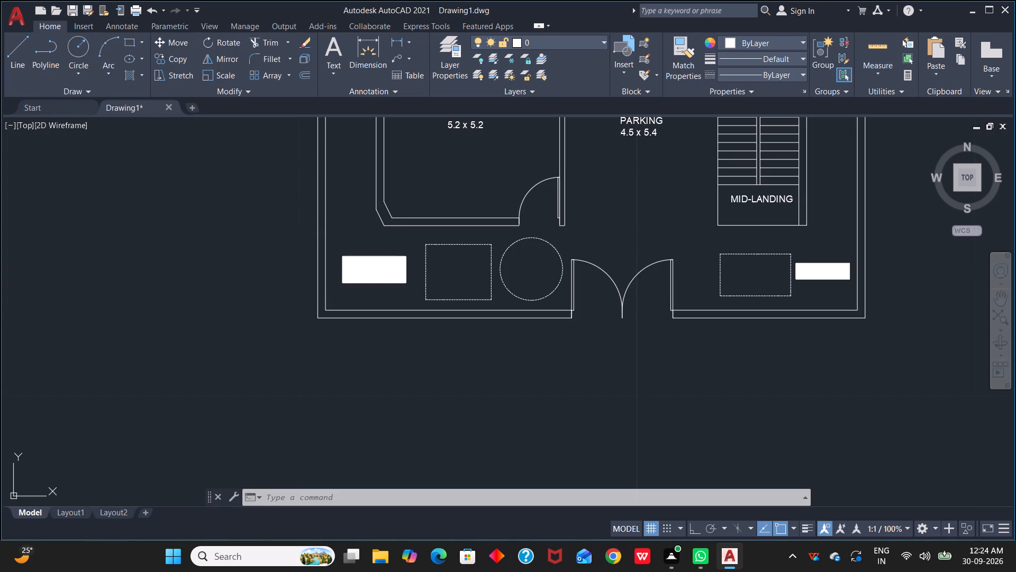
Change the colour of the hatch in the two small front-yard rectangles to index colour 8.
left_click(384, 279)
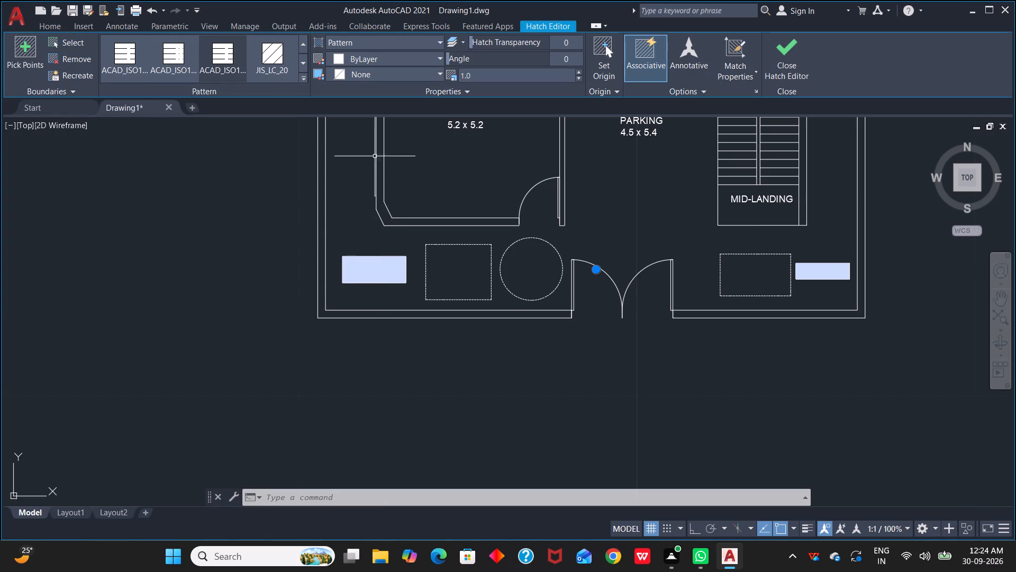
left_click(437, 55)
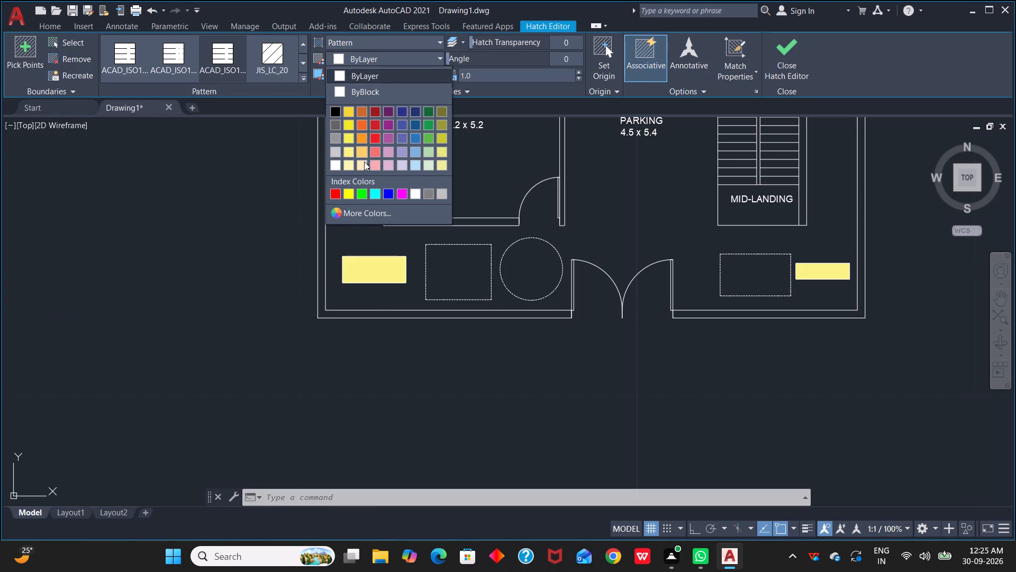
left_click(430, 193)
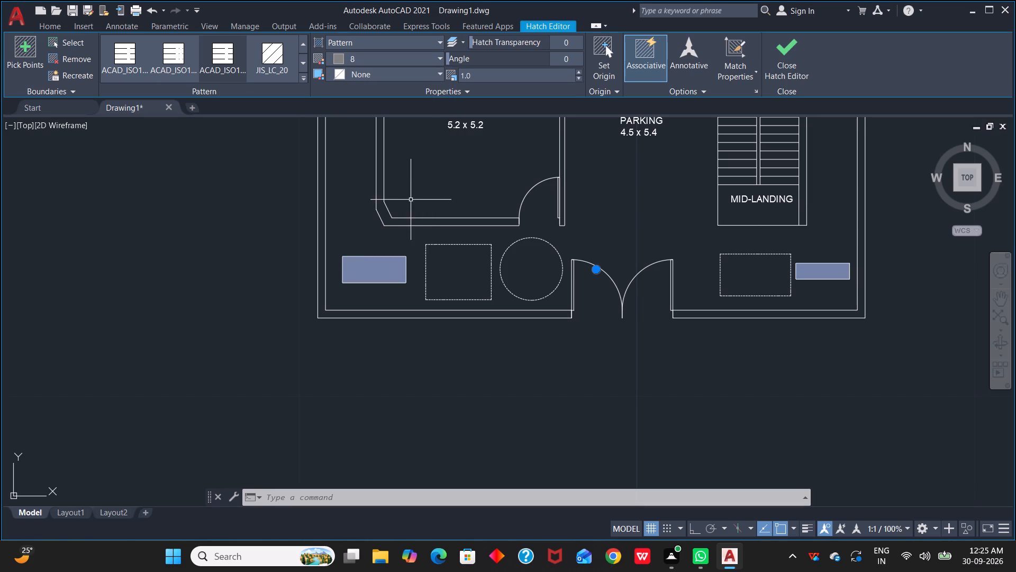
key("Escape")
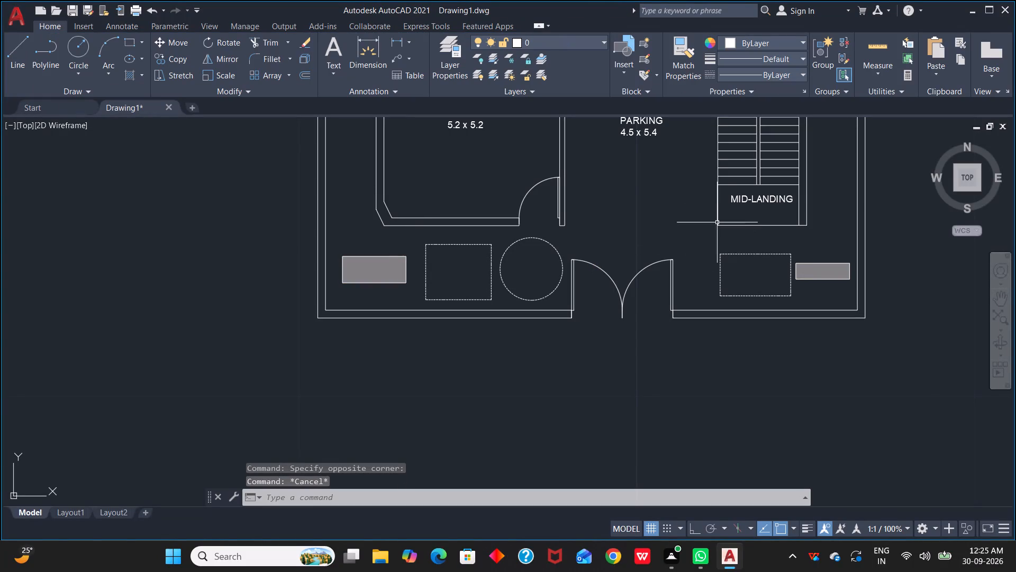
Copy the PARKING 4.5 x 5.4 label onto the two hatched rectangles, the two dashed rectangles and the dashed circle.
scroll(652, 175, "down", 2)
middle_click_drag(652, 175, 652, 199)
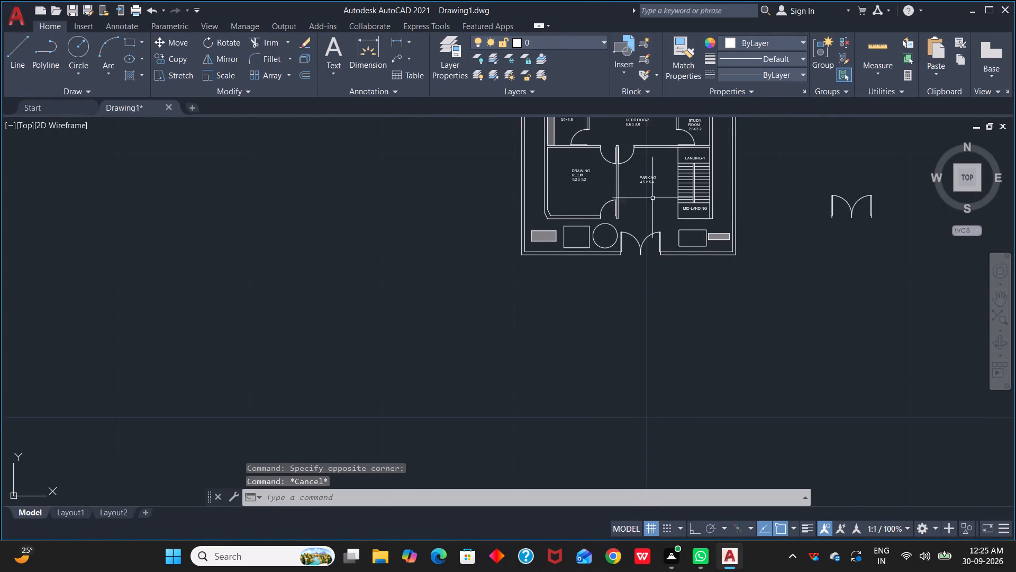
scroll(652, 191, "up", 2)
left_click(613, 145)
left_click(676, 194)
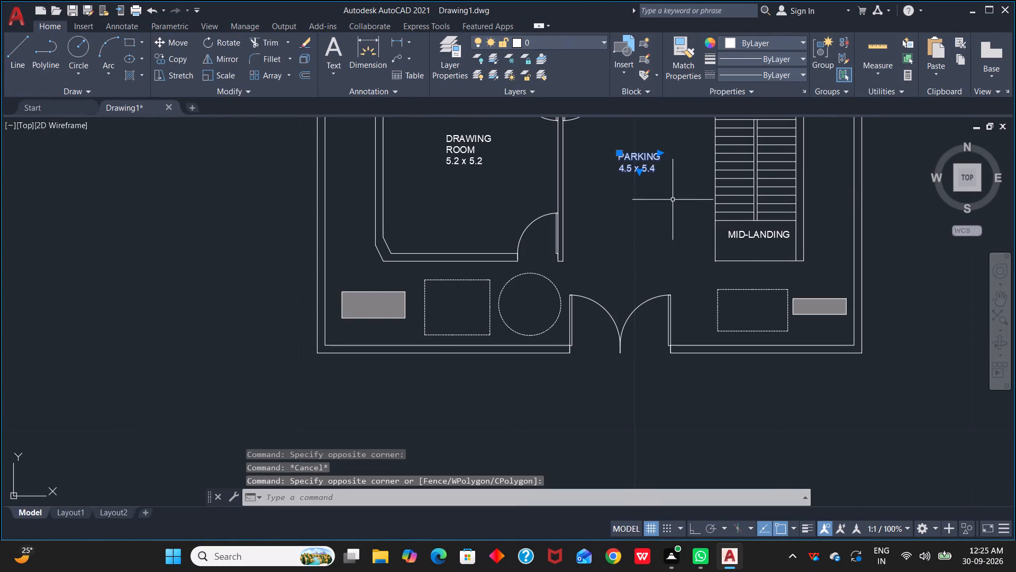
key("c")
key("o")
key("space")
left_click(619, 158)
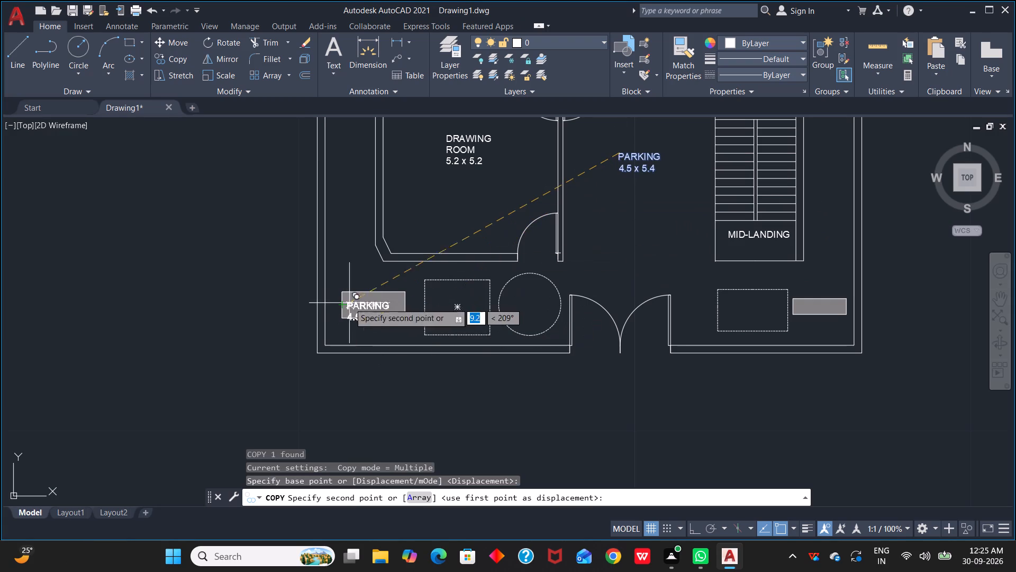
left_click(358, 299)
left_click(446, 302)
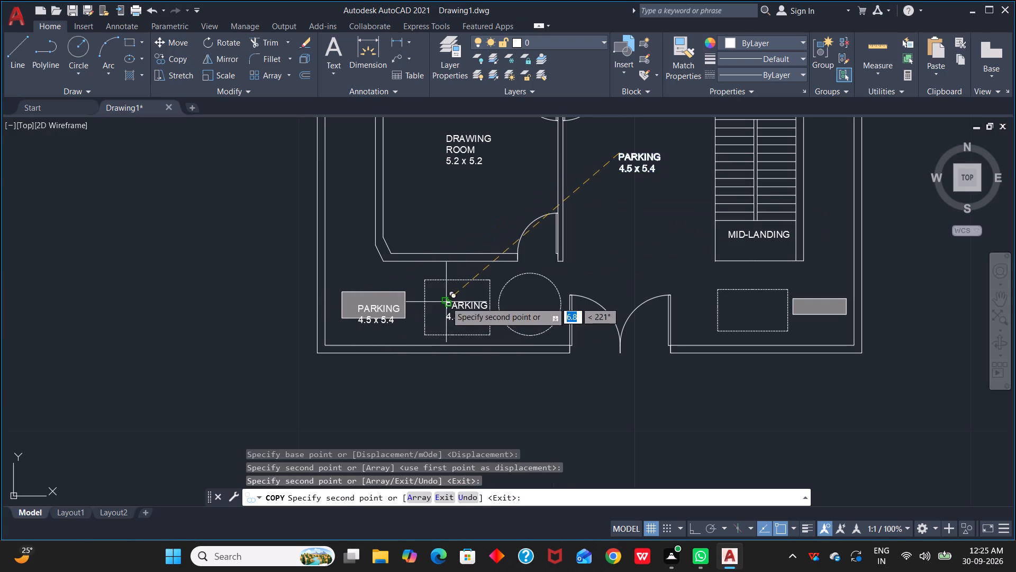
left_click(518, 300)
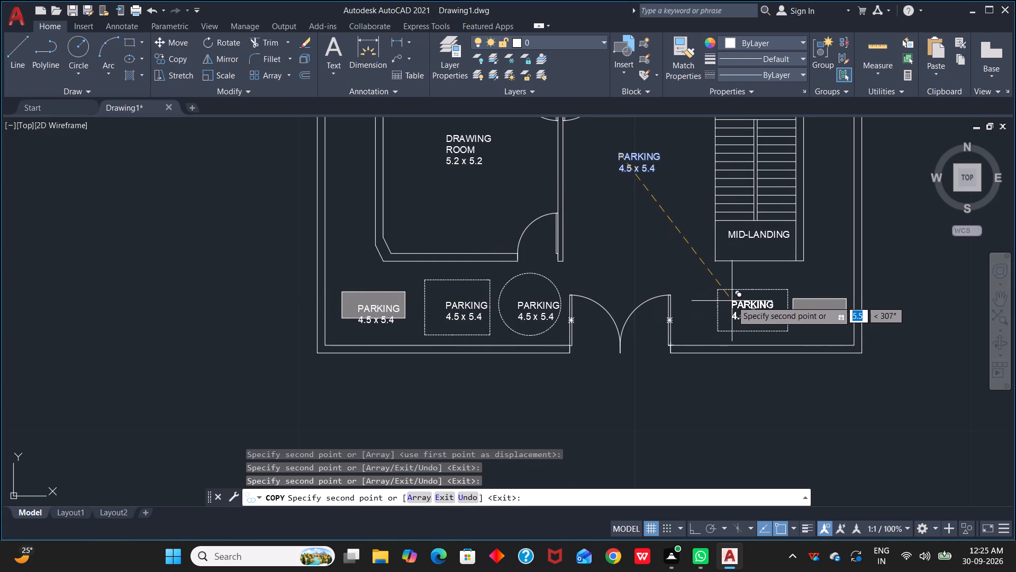
left_click(732, 301)
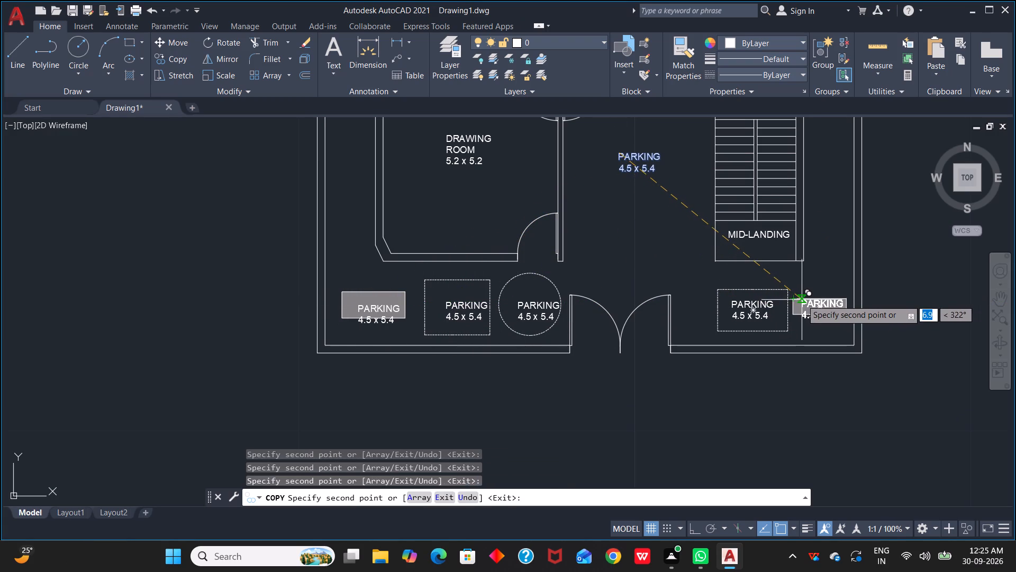
left_click(802, 300)
key("Escape")
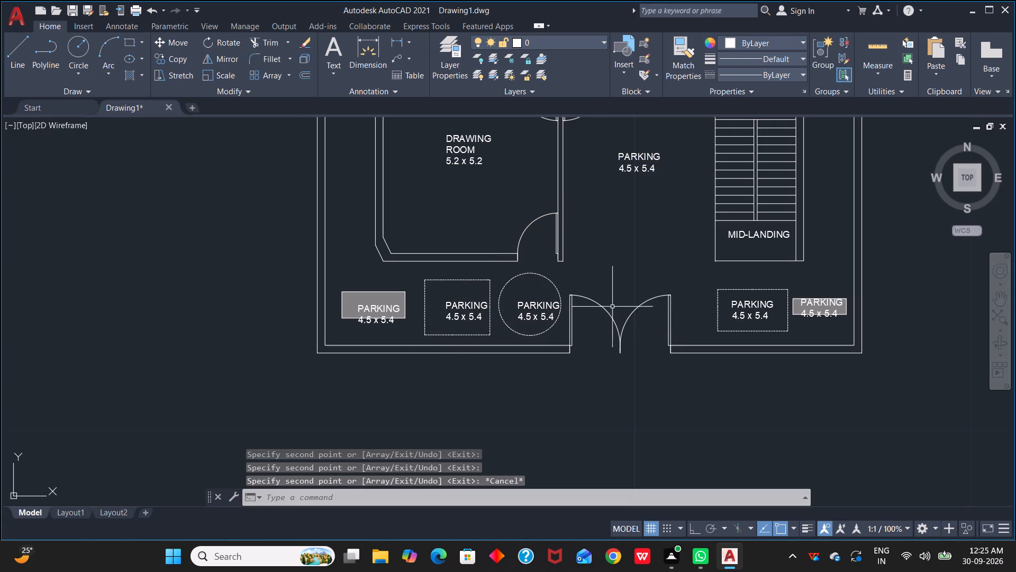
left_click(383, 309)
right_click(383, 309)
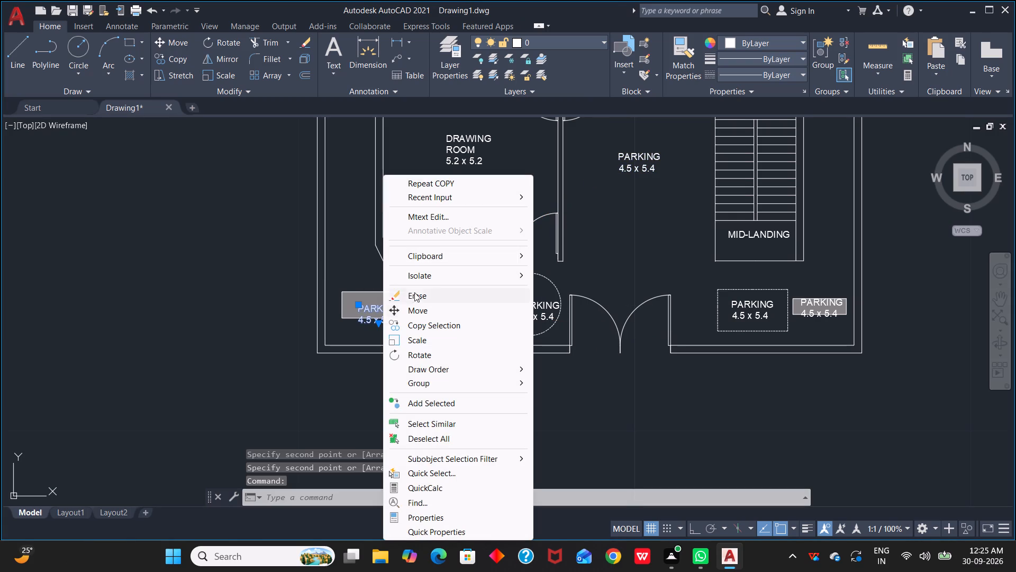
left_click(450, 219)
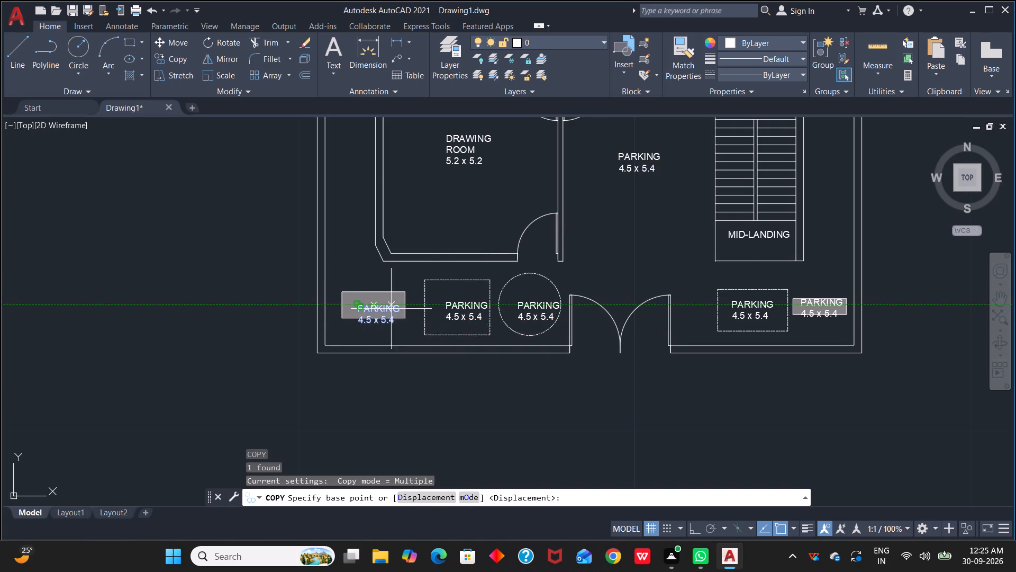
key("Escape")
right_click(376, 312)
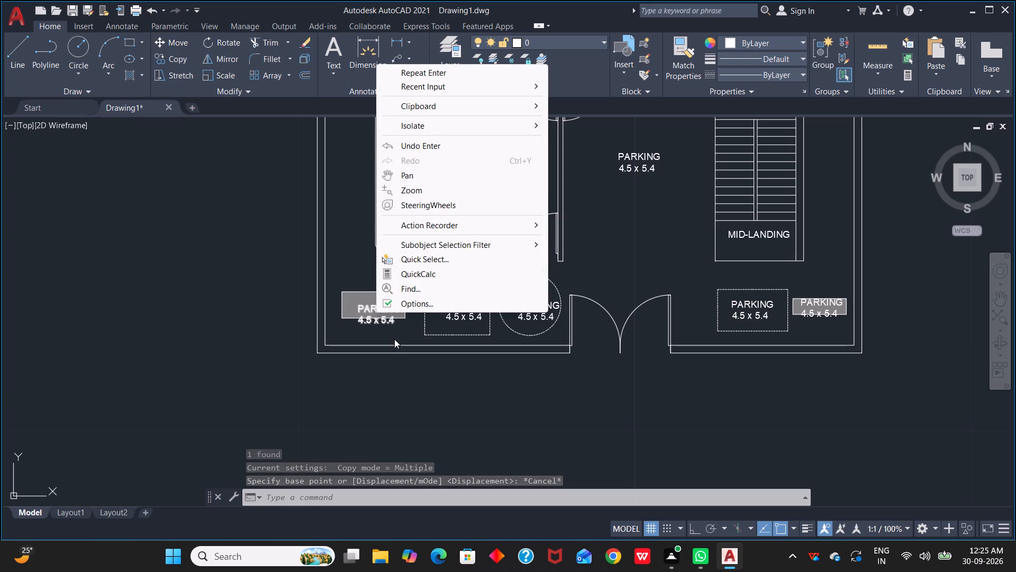
Replace the copied label text on the hatched rectangle beside the dashed square with ELECTRIC TRANSFORMER.
left_click_drag(394, 338, 394, 332)
left_click(386, 320)
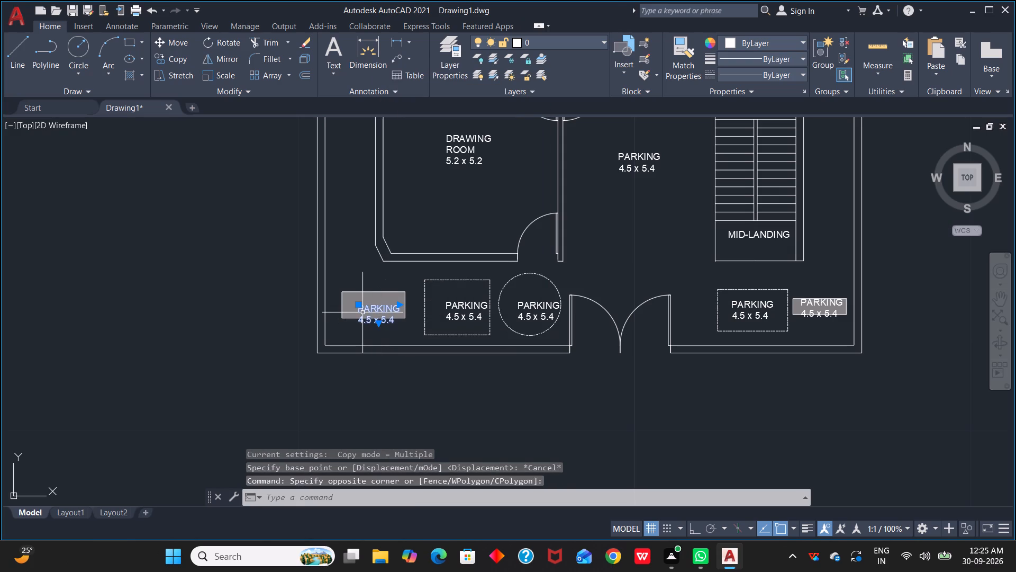
right_click(360, 311)
left_click(416, 218)
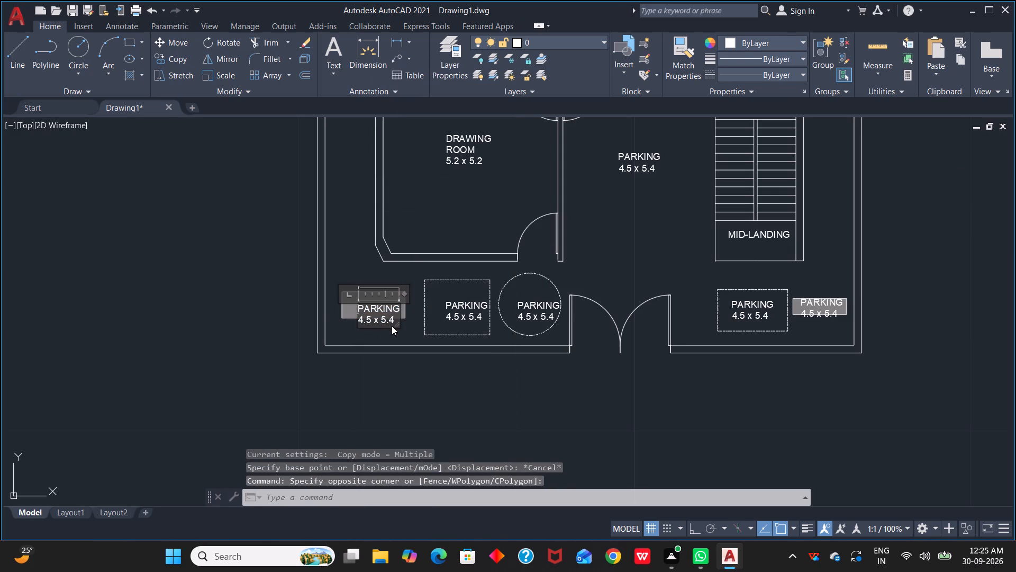
left_click_drag(396, 320, 362, 312)
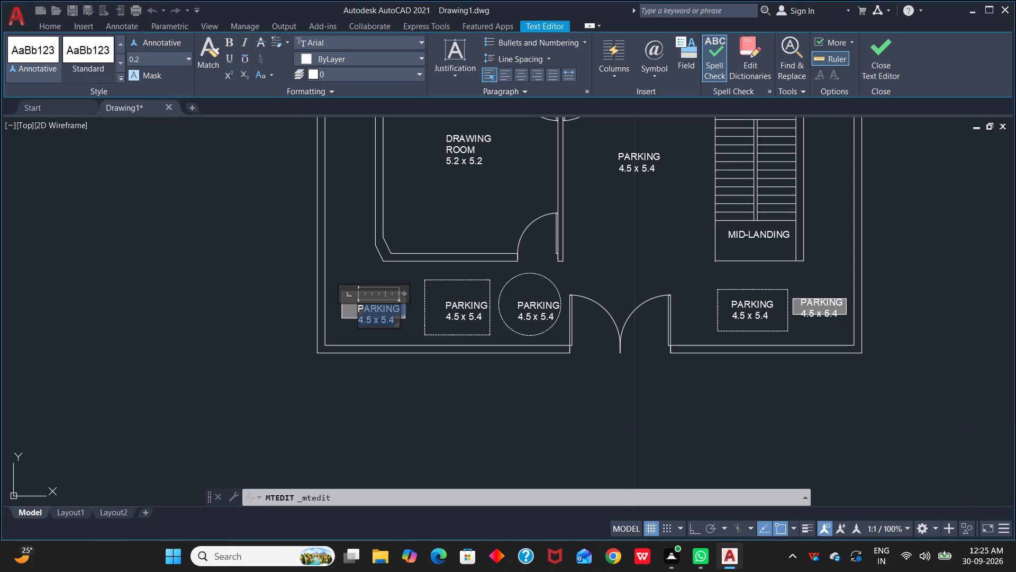
left_click_drag(362, 312, 356, 307)
key("BackSpace")
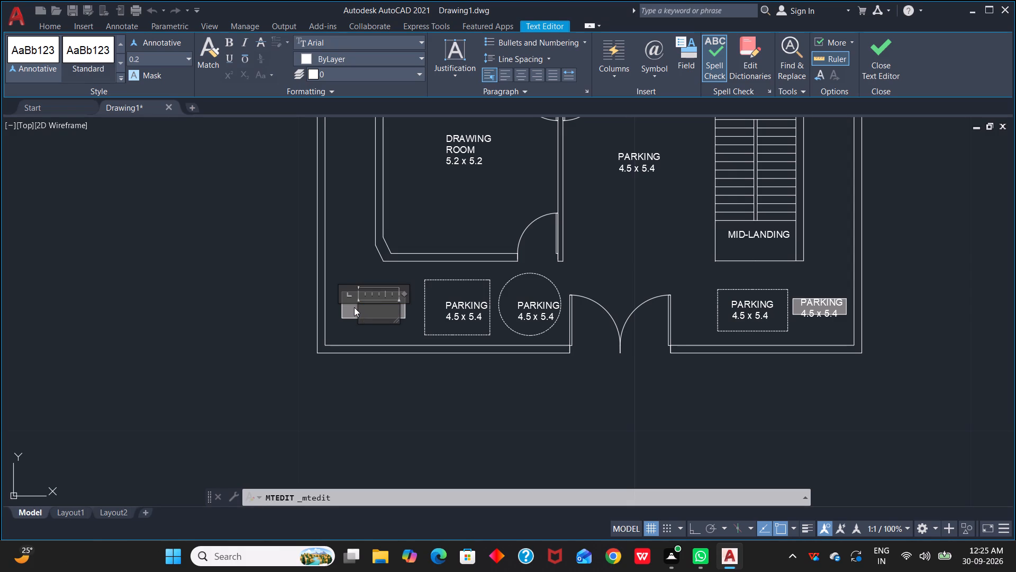
type("ELECTRIC")
key("space")
type("TR")
type("ANS")
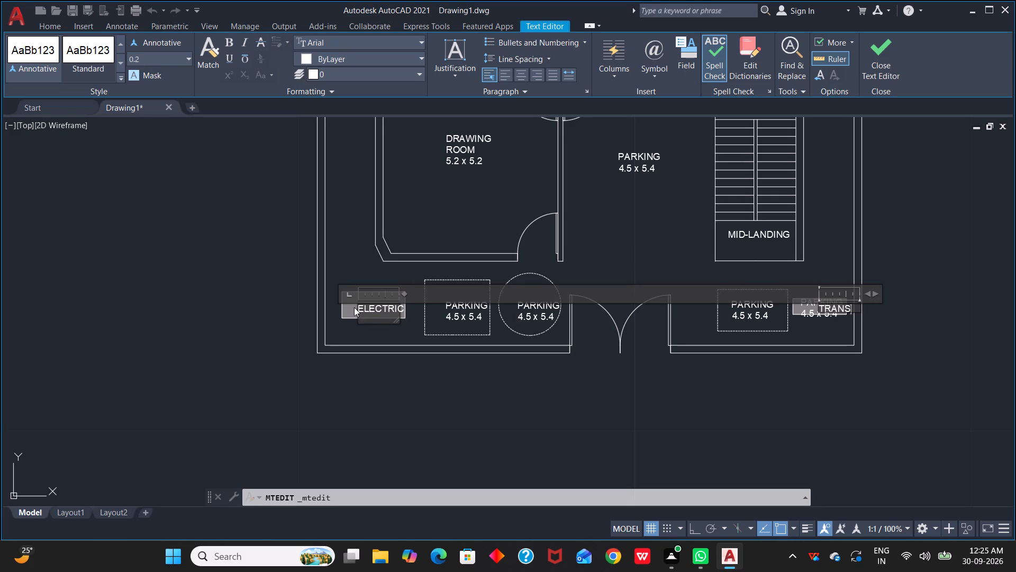
key("f")
type("ORMER")
Reduce the ELECTRIC TRANSFORMER text's total column width to about 2.4 and save the text changes.
left_click(879, 291)
left_click_drag(876, 293, 427, 297)
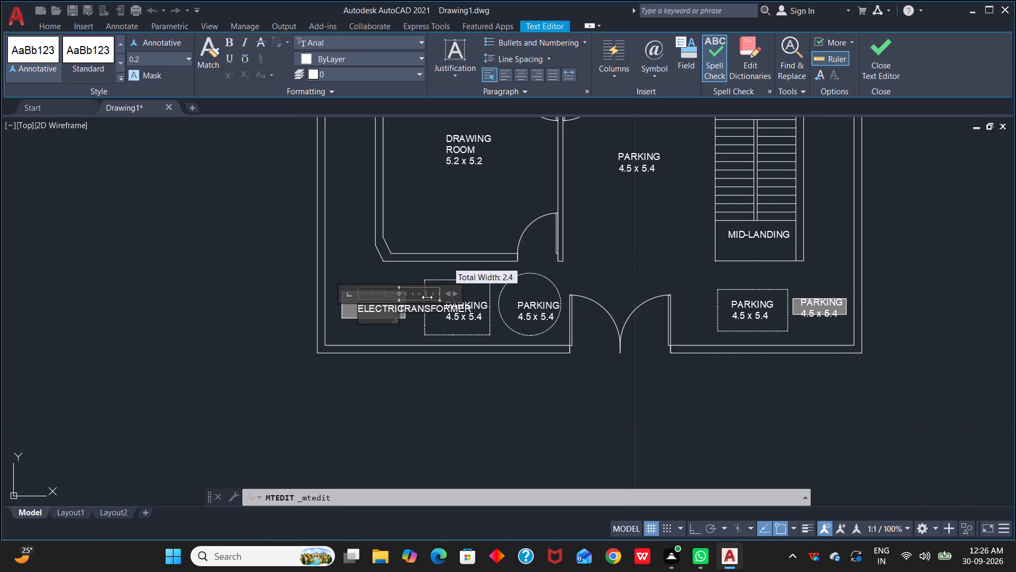
left_click_drag(427, 297, 396, 297)
left_click(396, 297)
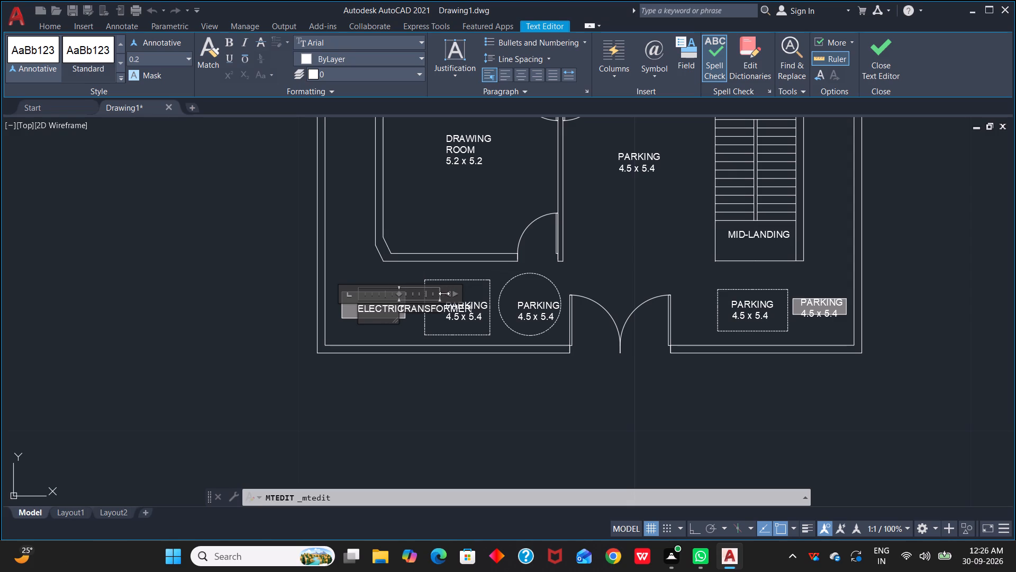
left_click_drag(446, 293, 416, 293)
left_click(345, 287)
key("Escape")
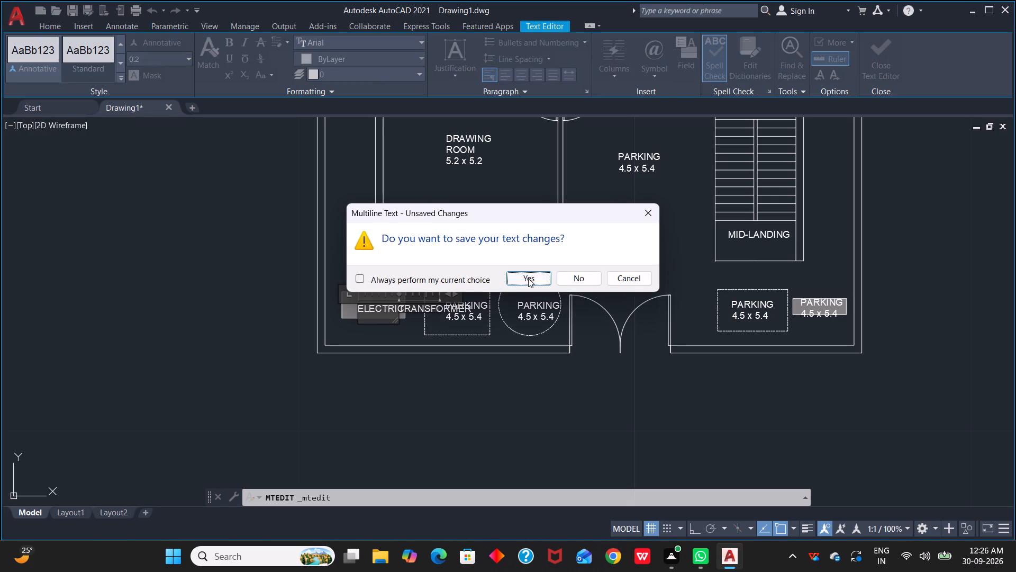
left_click(536, 276)
Move the ELECTRIC TRANSFORMER label to just above its hatched rectangle.
left_click(420, 310)
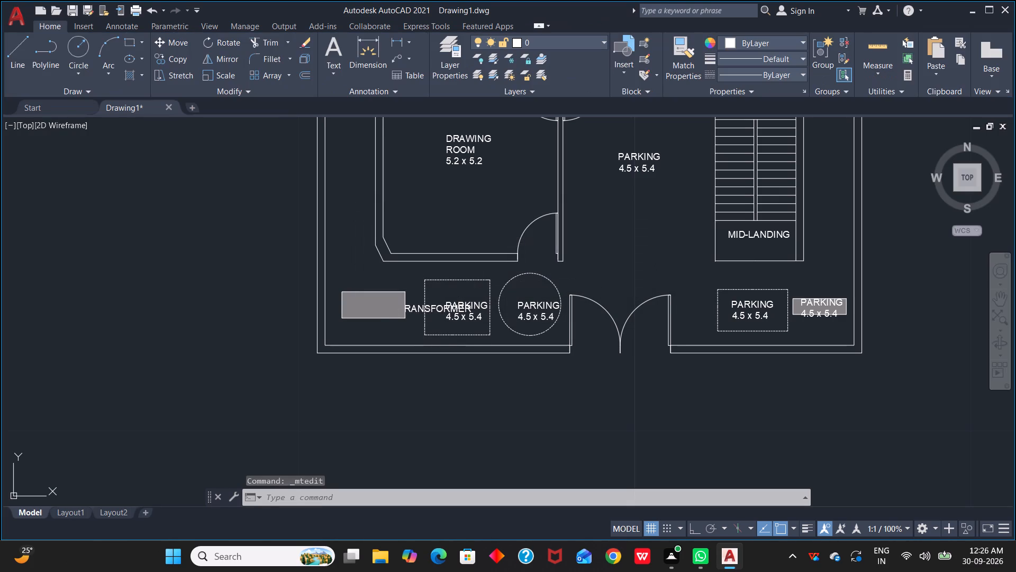
left_click_drag(356, 305, 342, 275)
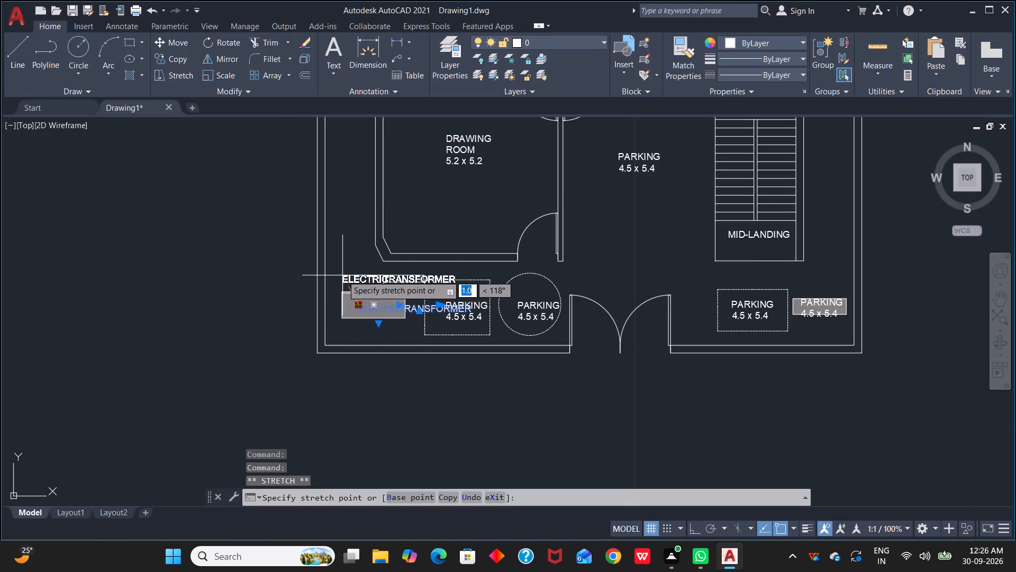
left_click_drag(342, 275, 335, 267)
left_click(335, 267)
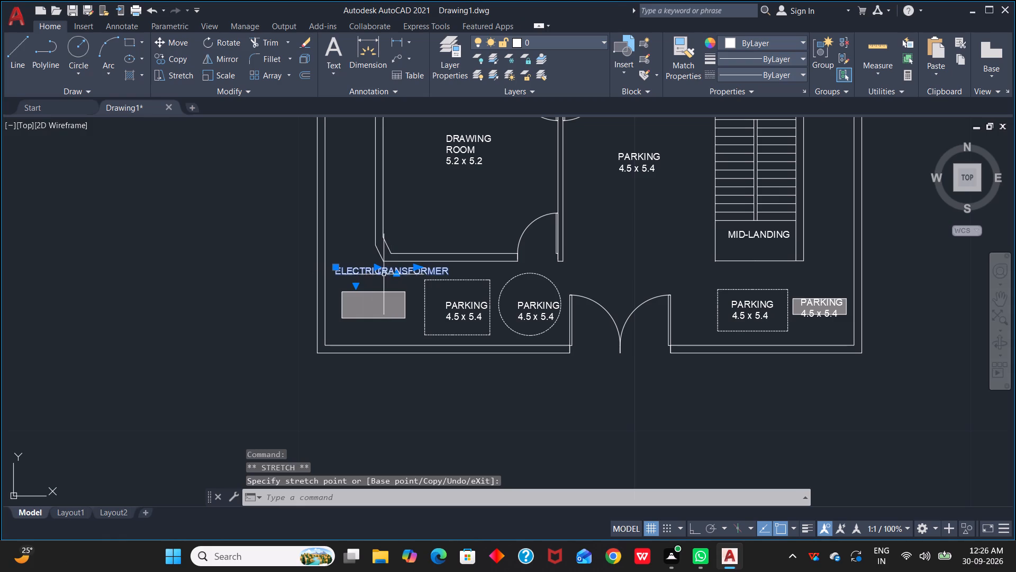
Widen the ELECTRIC TRANSFORMER label's text columns so its two words stand apart.
left_click_drag(377, 270, 390, 270)
left_click(390, 270)
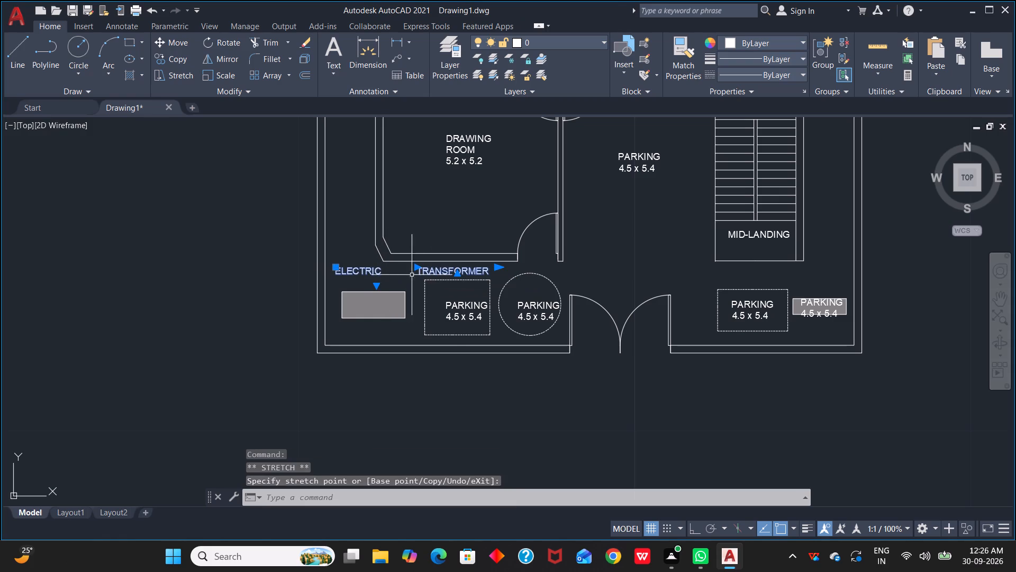
left_click(476, 270)
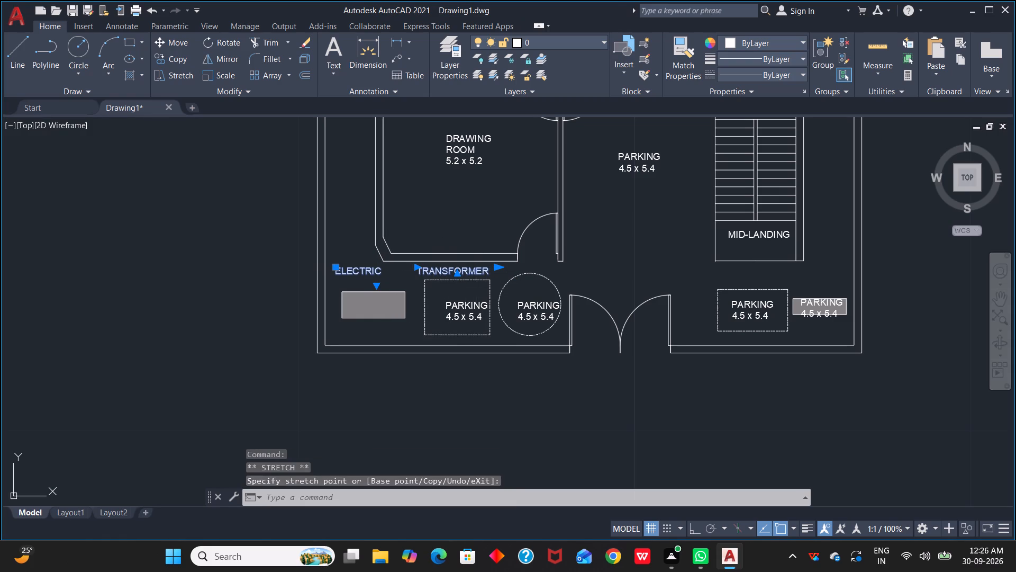
left_click(475, 271)
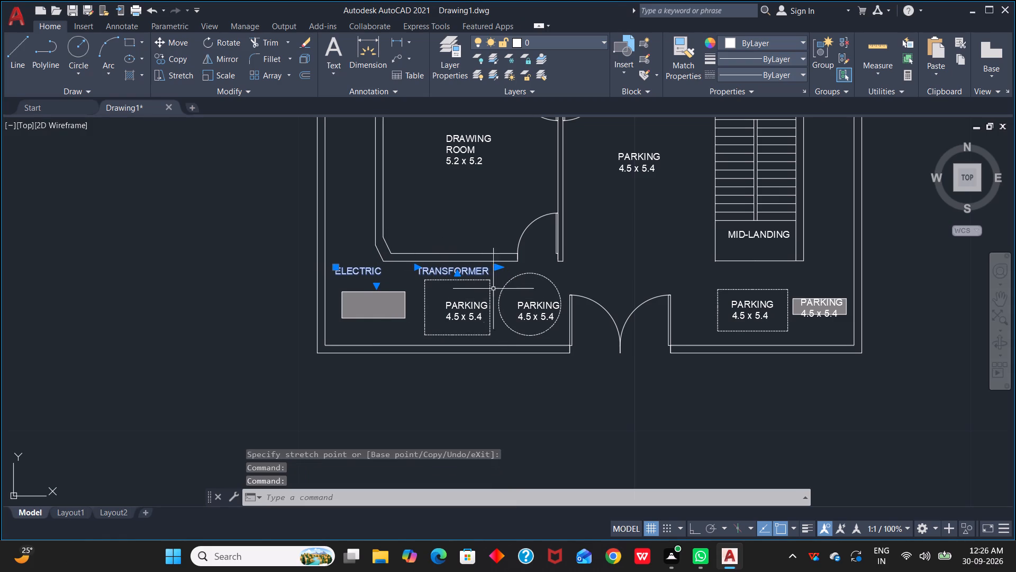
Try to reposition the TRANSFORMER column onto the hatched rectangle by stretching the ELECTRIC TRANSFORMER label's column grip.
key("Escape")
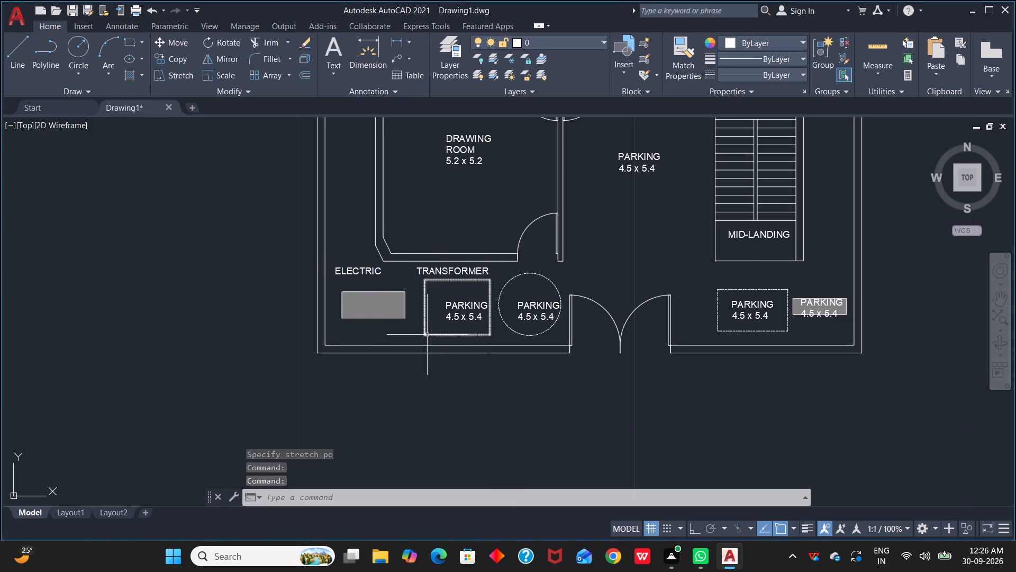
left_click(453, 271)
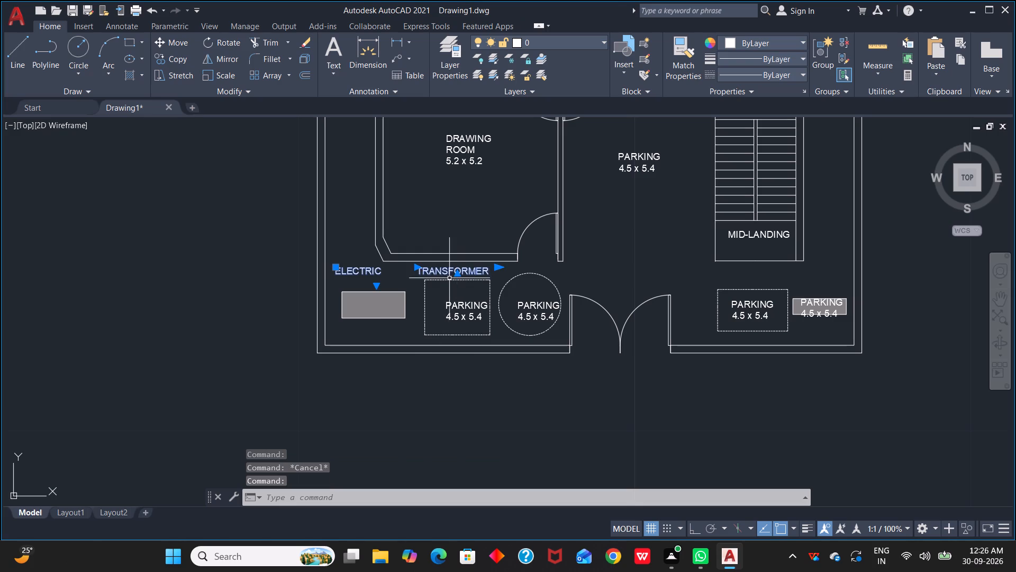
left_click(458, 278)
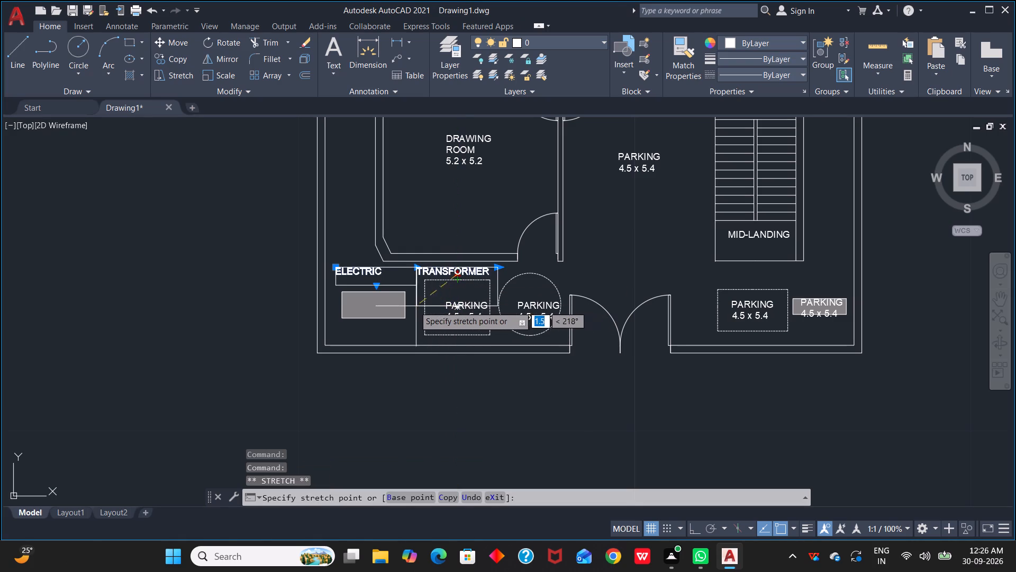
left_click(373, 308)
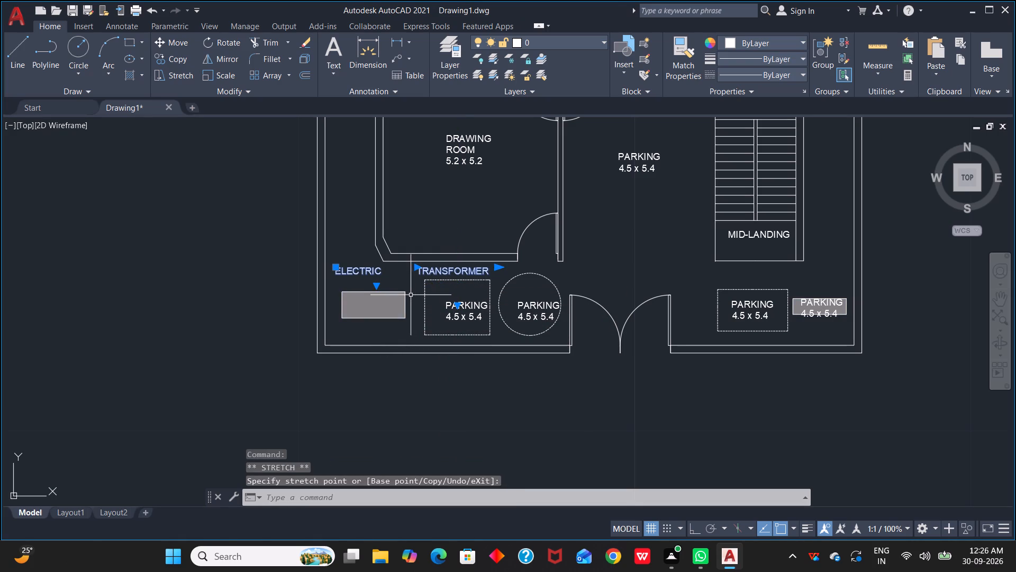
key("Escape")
Delete the ELECTRIC TRANSFORMER label above the hatched rectangle beside the dashed square.
left_click(370, 270)
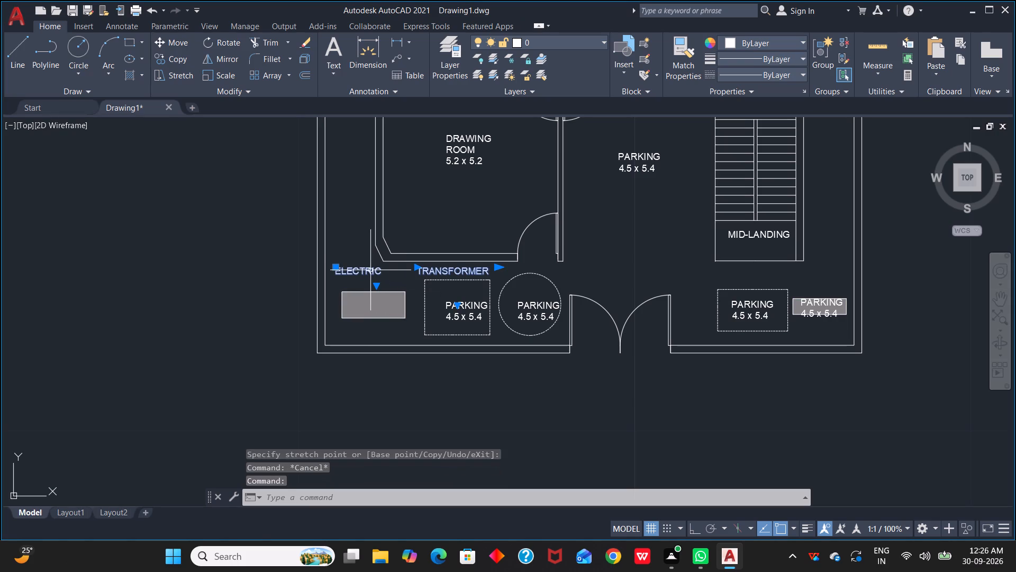
key("Delete")
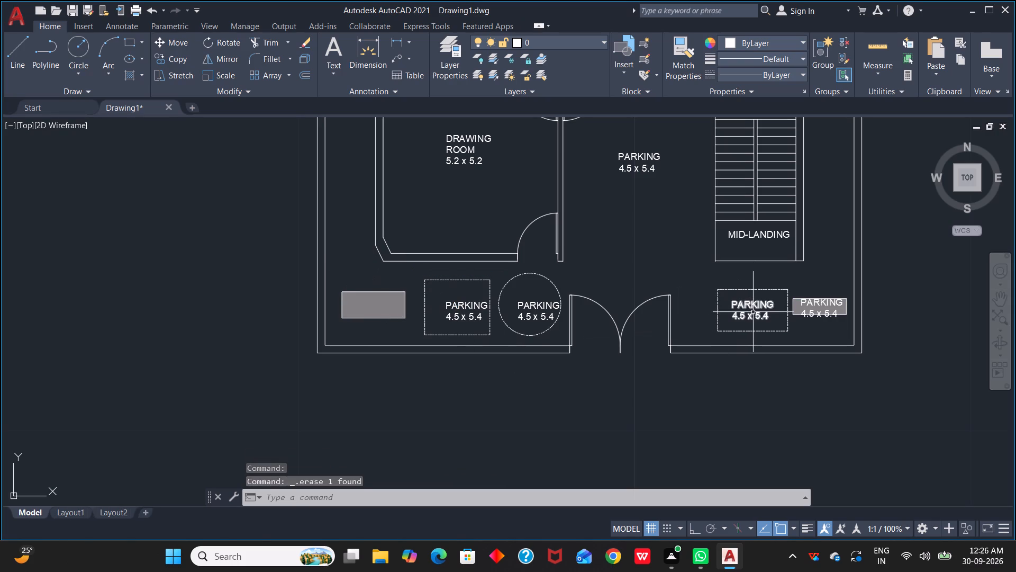
Replace the PARKING label inside the dashed rectangle below the mid-landing with SEPTIC TANK.
left_click(745, 305)
right_click(745, 305)
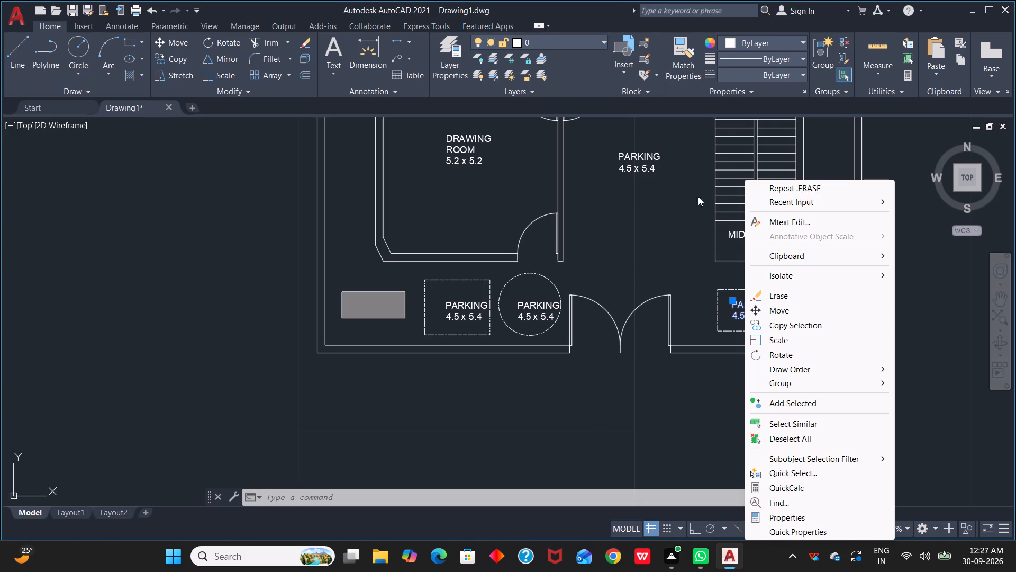
left_click(813, 216)
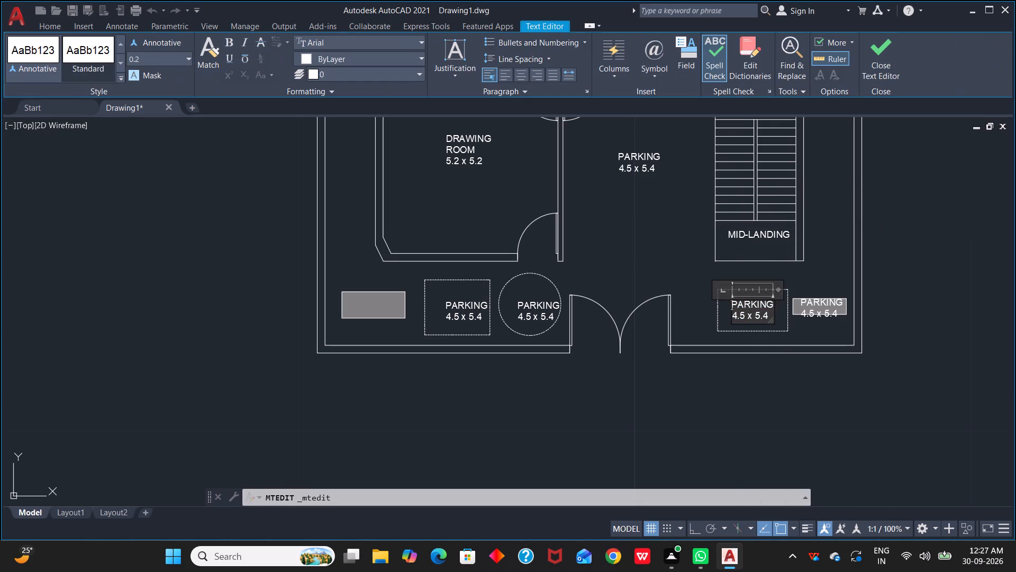
key("Right")
key("Right")
left_click_drag(768, 315, 731, 305)
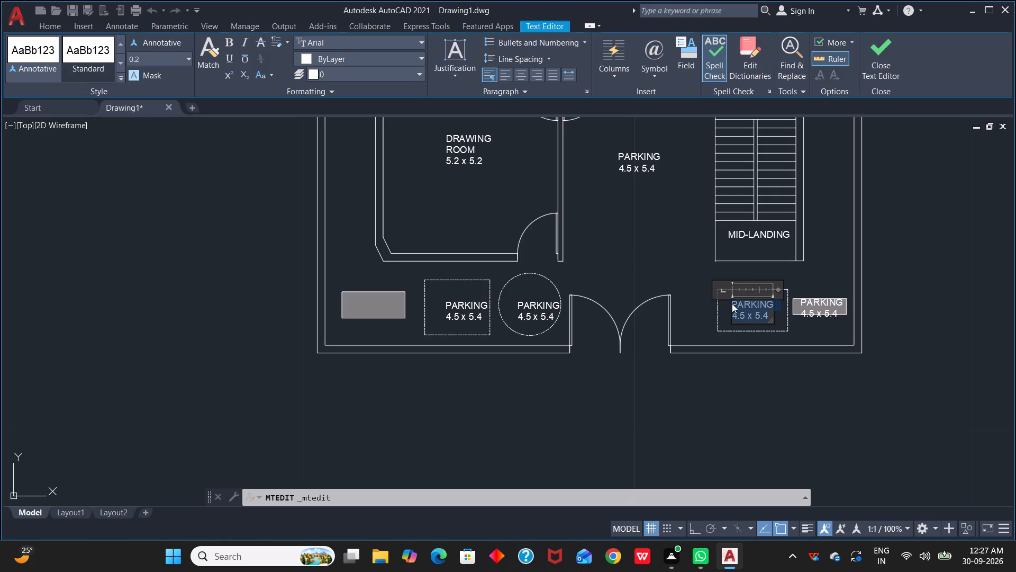
key("BackSpace")
type("SEP")
type("TIC")
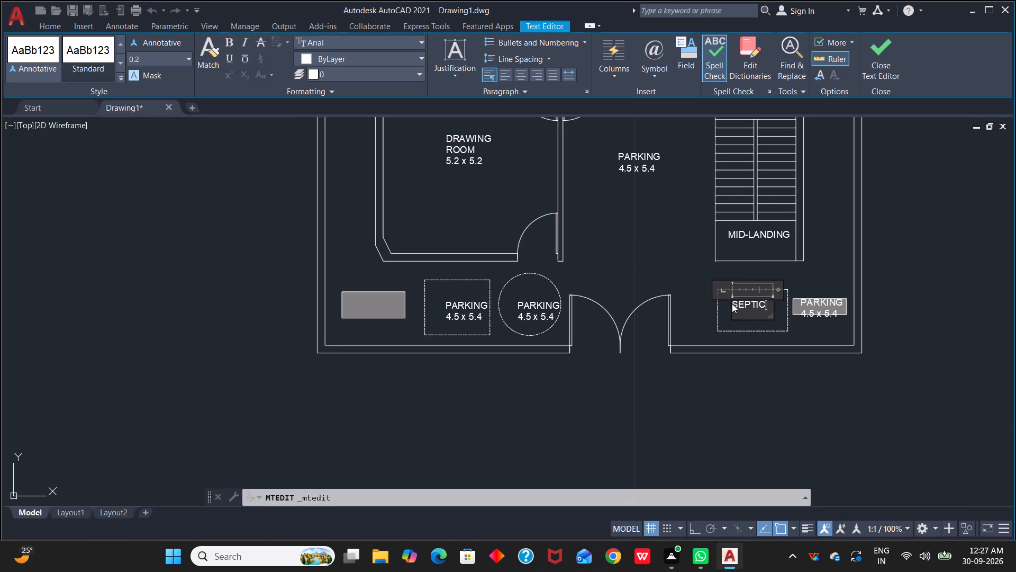
key("space")
type("TANK")
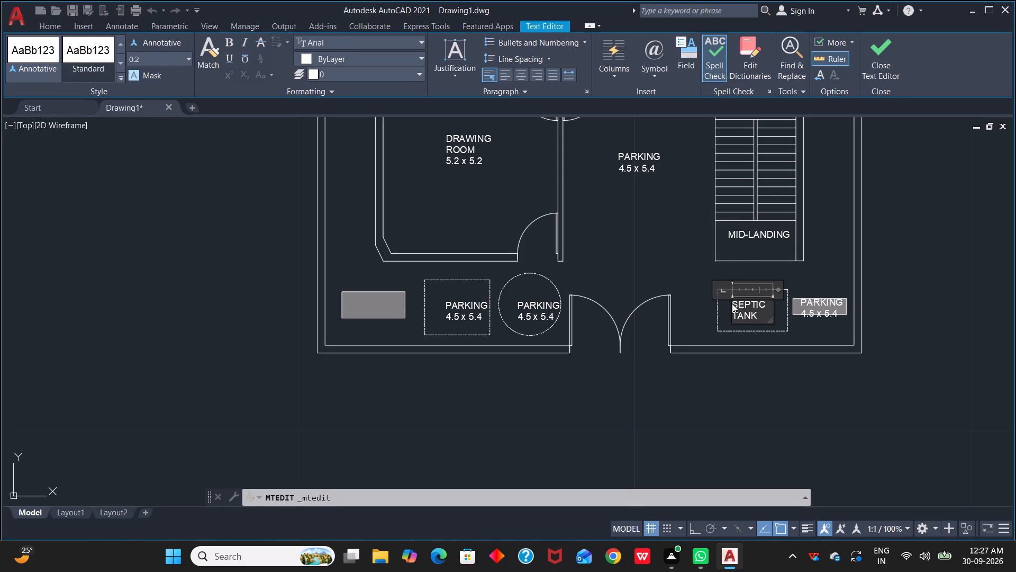
left_click(725, 309)
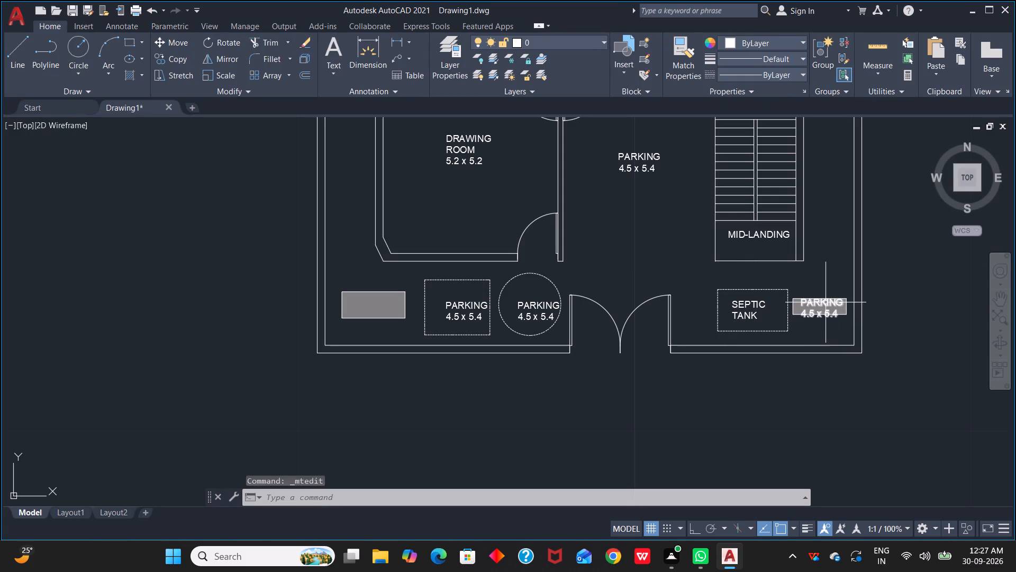
Replace the copied PARKING text on the hatched rectangle beside the septic tank with ELECTRIC TRANS.
right_click(825, 302)
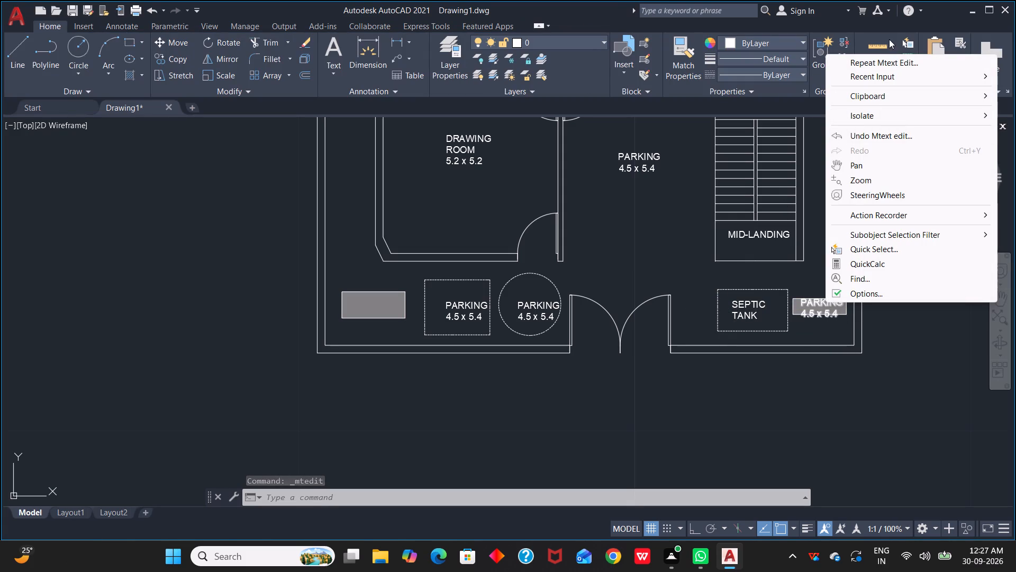
left_click(892, 61)
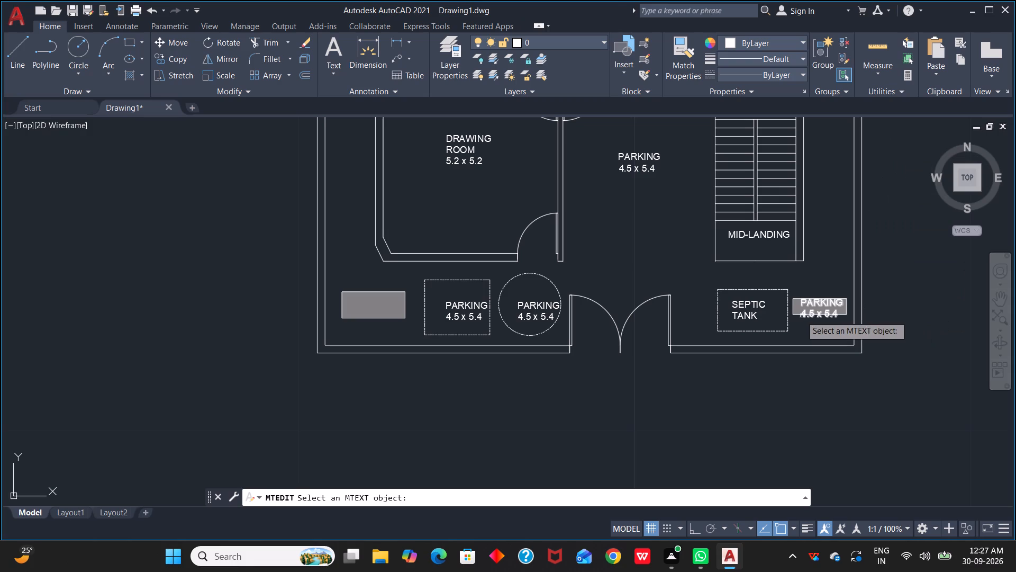
left_click(807, 304)
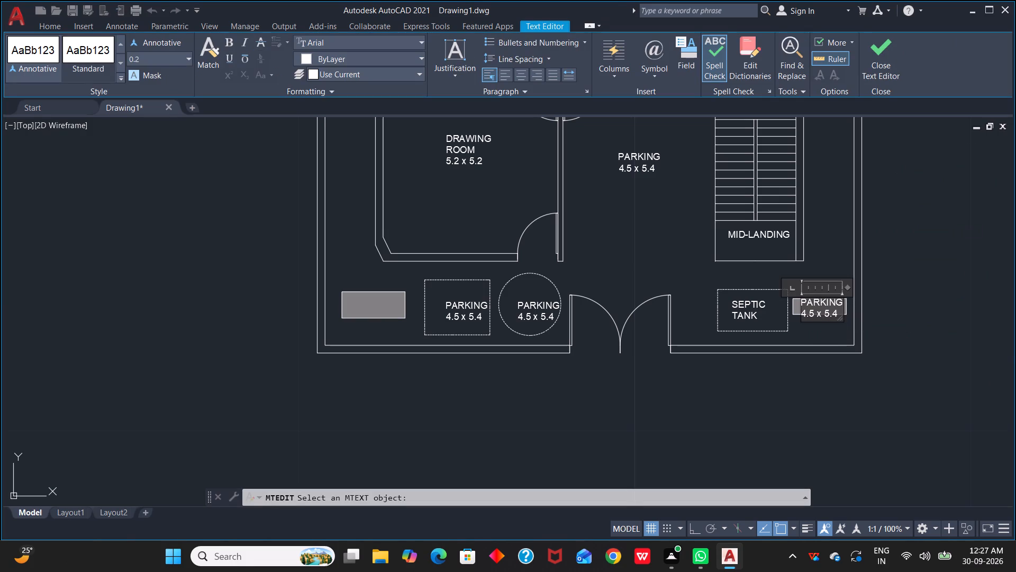
left_click_drag(837, 312, 800, 302)
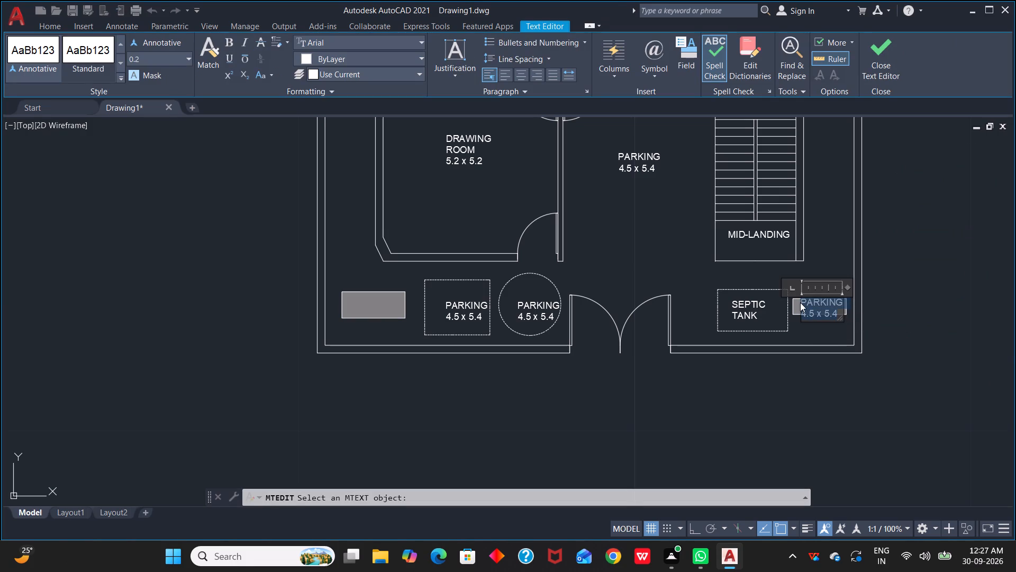
key("BackSpace")
type("ELECTRI")
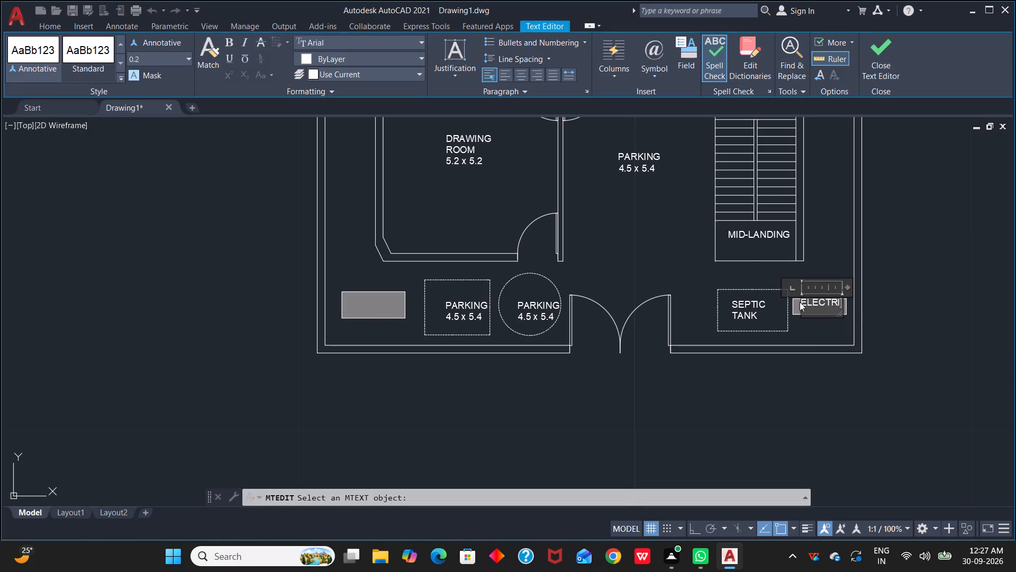
key("space")
key("BackSpace")
key("c")
key("space")
type("TRANS")
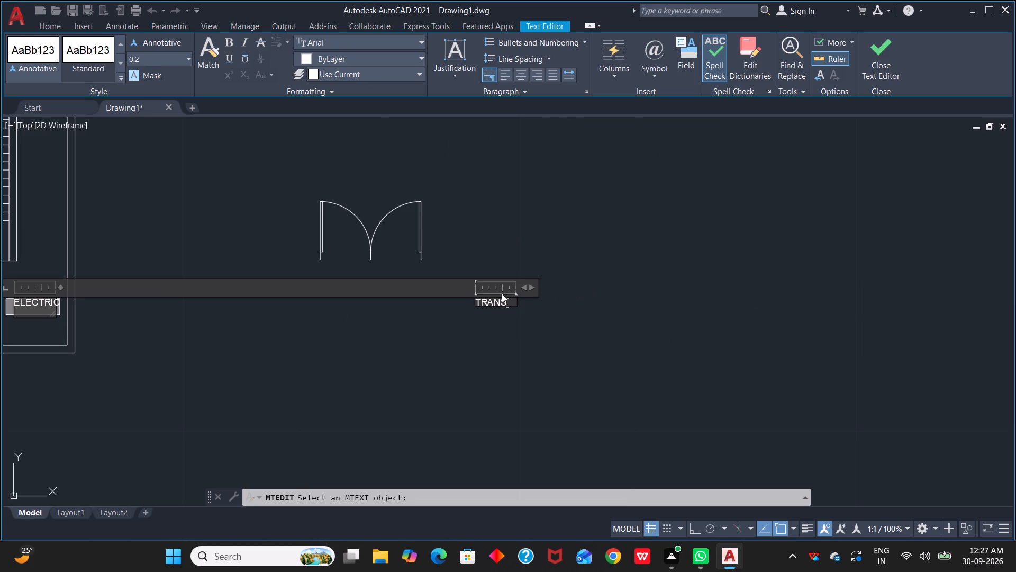
Reduce the label's total column width so that TRANS sits just beside ELECTRIC with a small gap.
left_click_drag(474, 282, 443, 282)
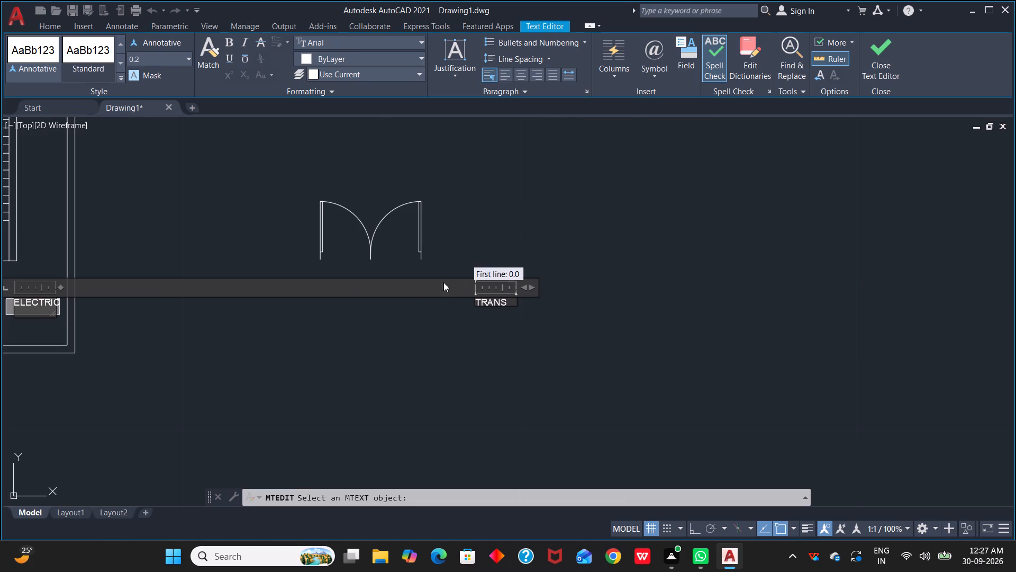
left_click_drag(443, 282, 303, 289)
left_click_drag(525, 287, 496, 287)
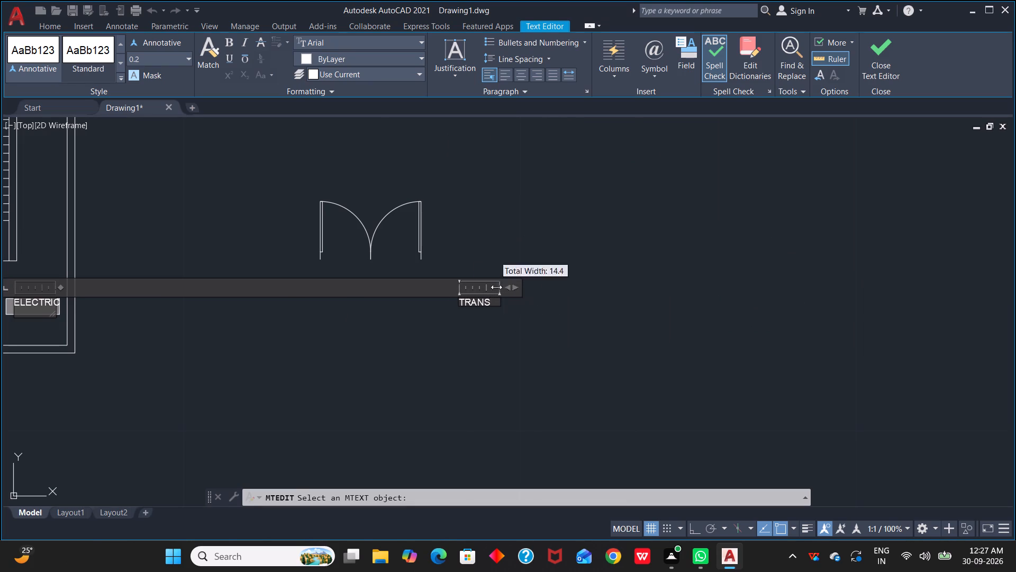
left_click_drag(496, 287, 101, 292)
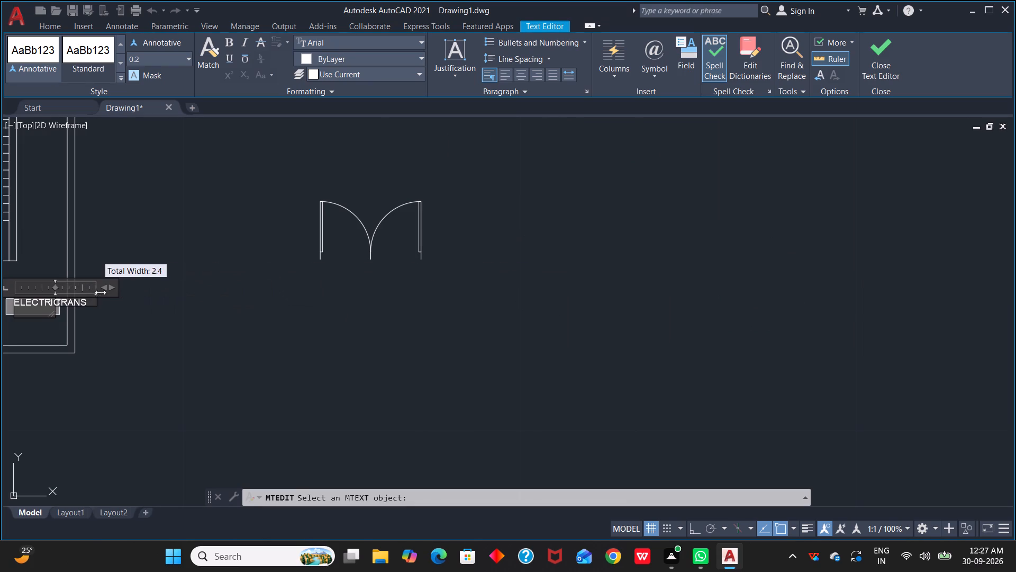
left_click_drag(101, 292, 106, 292)
left_click_drag(107, 292, 117, 292)
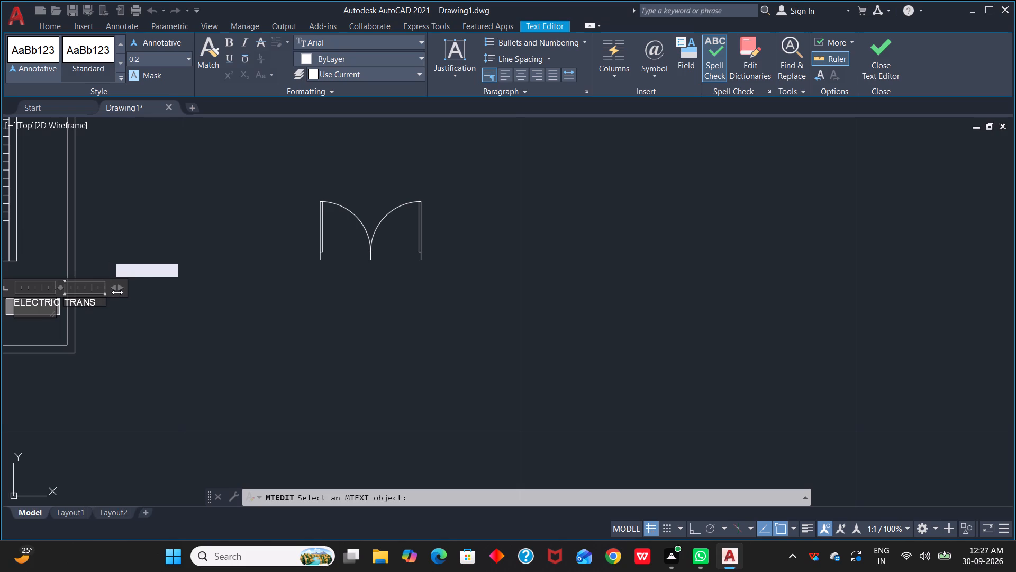
left_click_drag(117, 292, 115, 292)
left_click(115, 292)
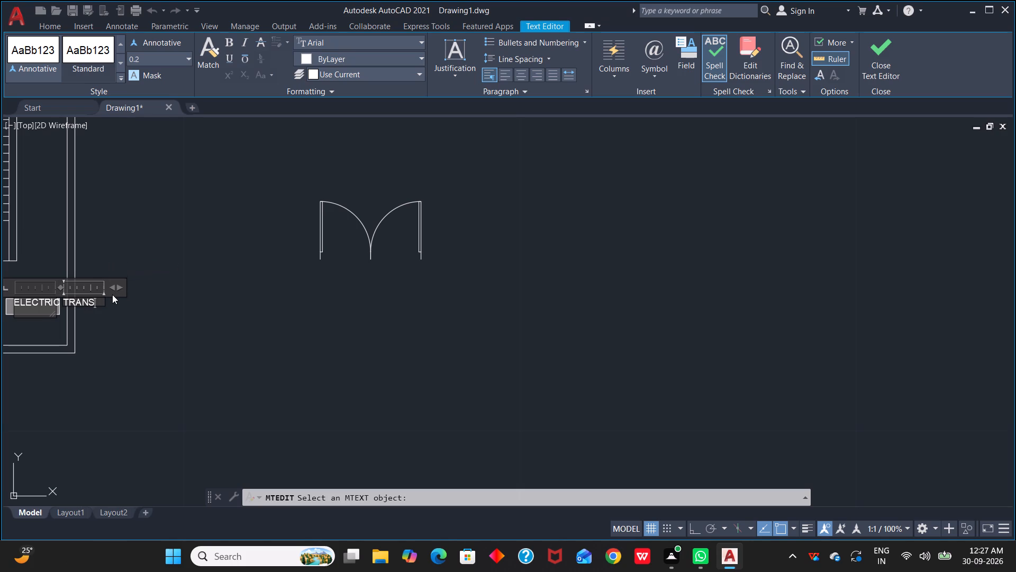
Complete the label's second word as TRANSFORMER and add a line break after it.
type("FORMER")
key("Return")
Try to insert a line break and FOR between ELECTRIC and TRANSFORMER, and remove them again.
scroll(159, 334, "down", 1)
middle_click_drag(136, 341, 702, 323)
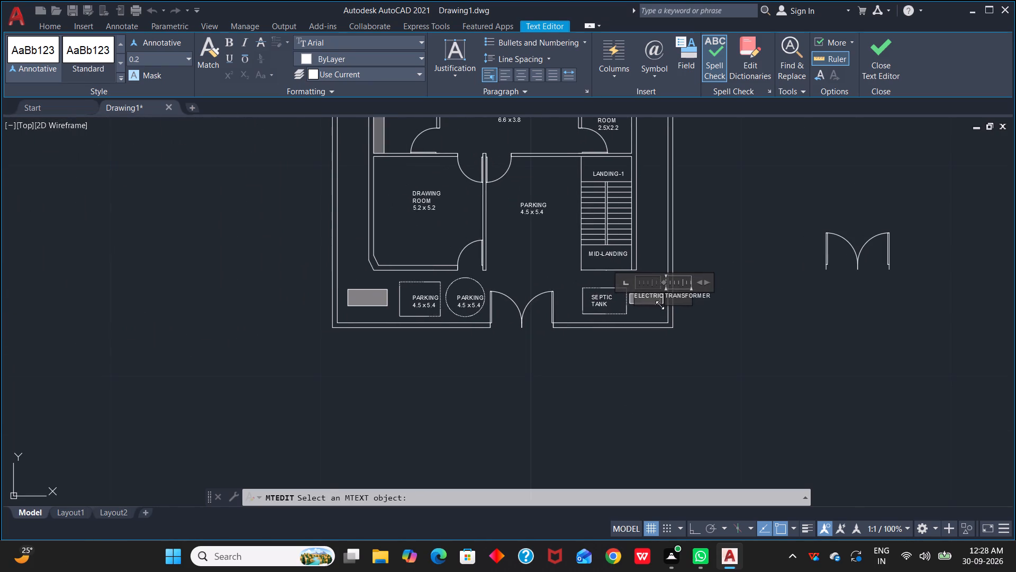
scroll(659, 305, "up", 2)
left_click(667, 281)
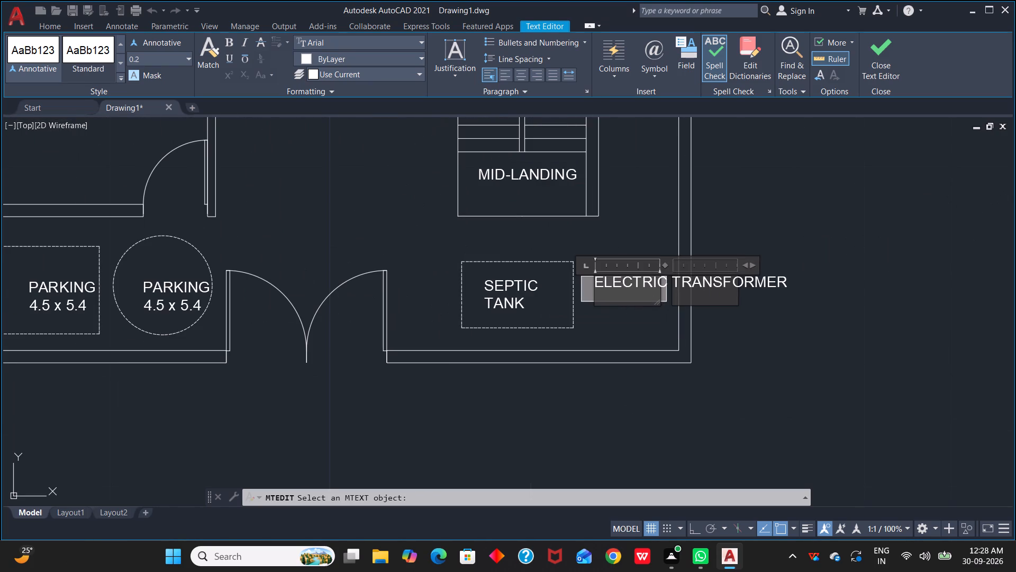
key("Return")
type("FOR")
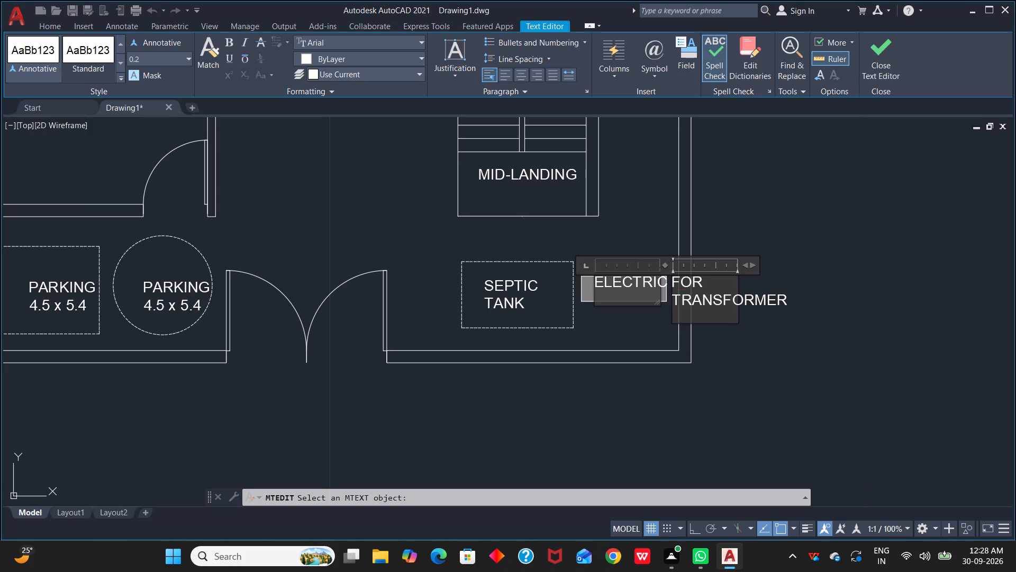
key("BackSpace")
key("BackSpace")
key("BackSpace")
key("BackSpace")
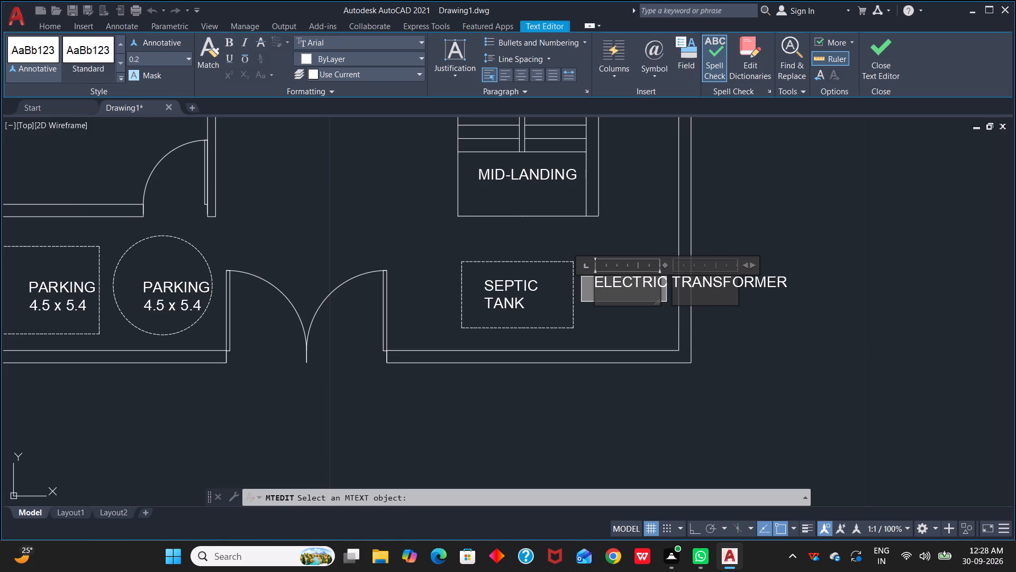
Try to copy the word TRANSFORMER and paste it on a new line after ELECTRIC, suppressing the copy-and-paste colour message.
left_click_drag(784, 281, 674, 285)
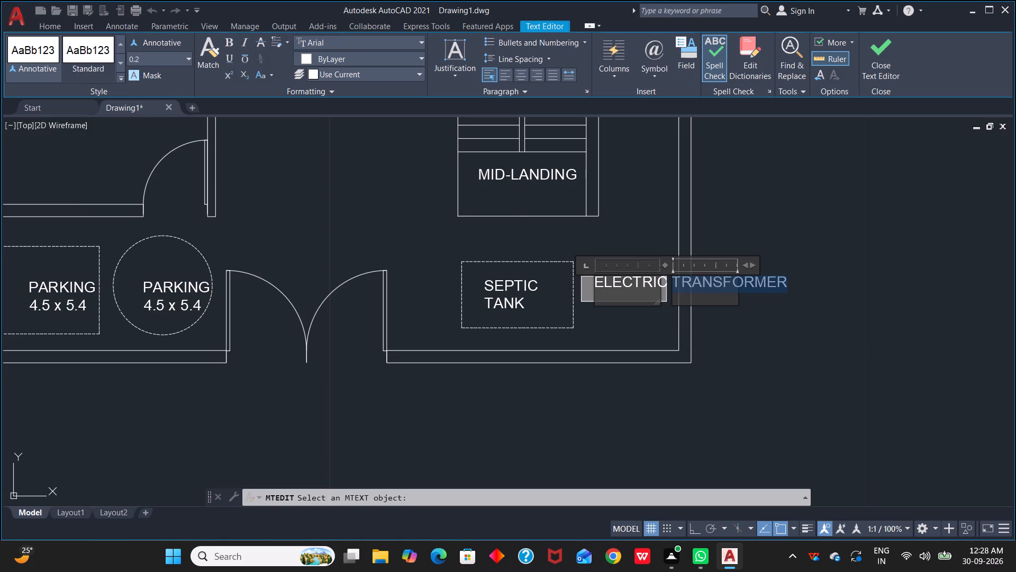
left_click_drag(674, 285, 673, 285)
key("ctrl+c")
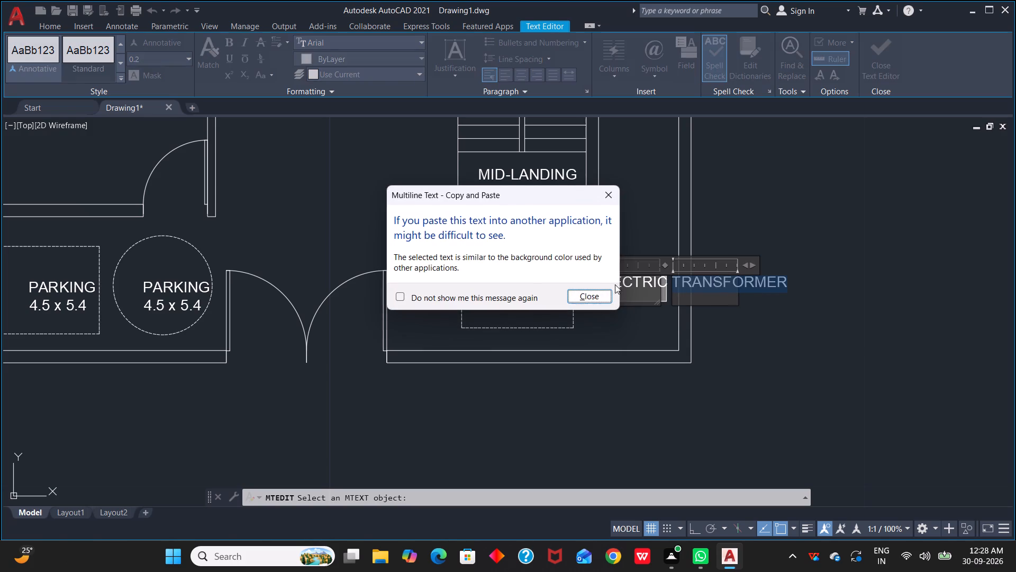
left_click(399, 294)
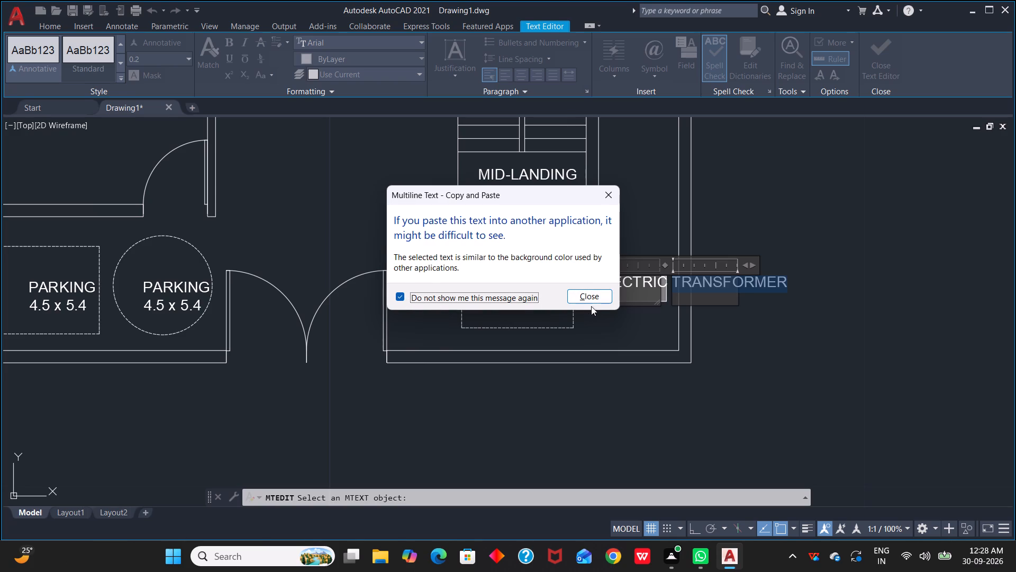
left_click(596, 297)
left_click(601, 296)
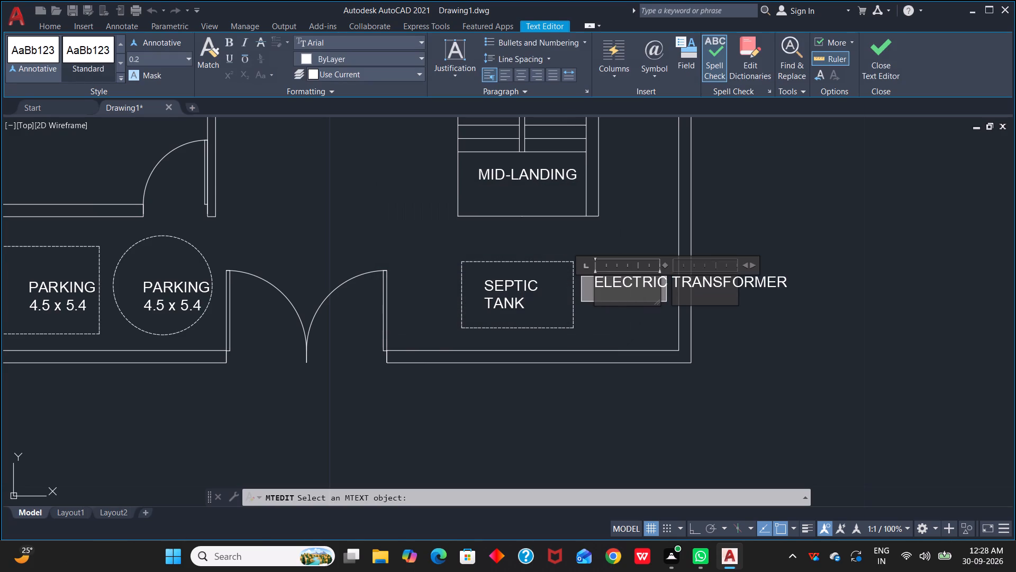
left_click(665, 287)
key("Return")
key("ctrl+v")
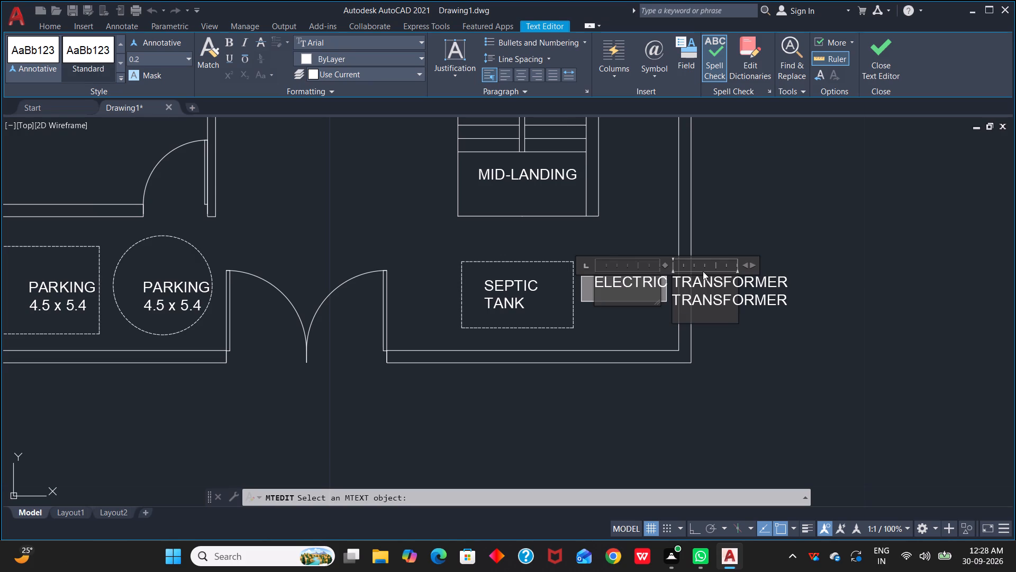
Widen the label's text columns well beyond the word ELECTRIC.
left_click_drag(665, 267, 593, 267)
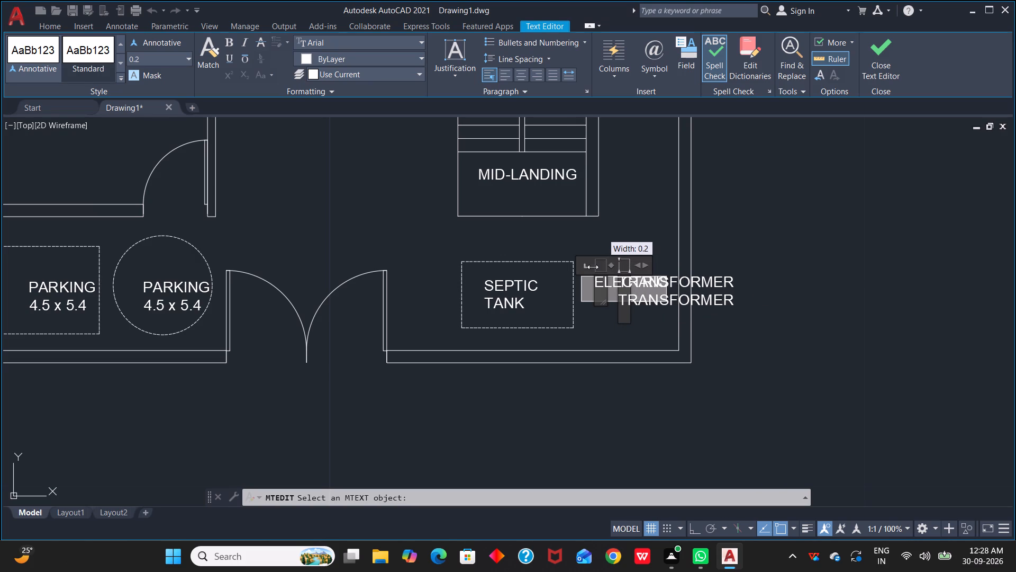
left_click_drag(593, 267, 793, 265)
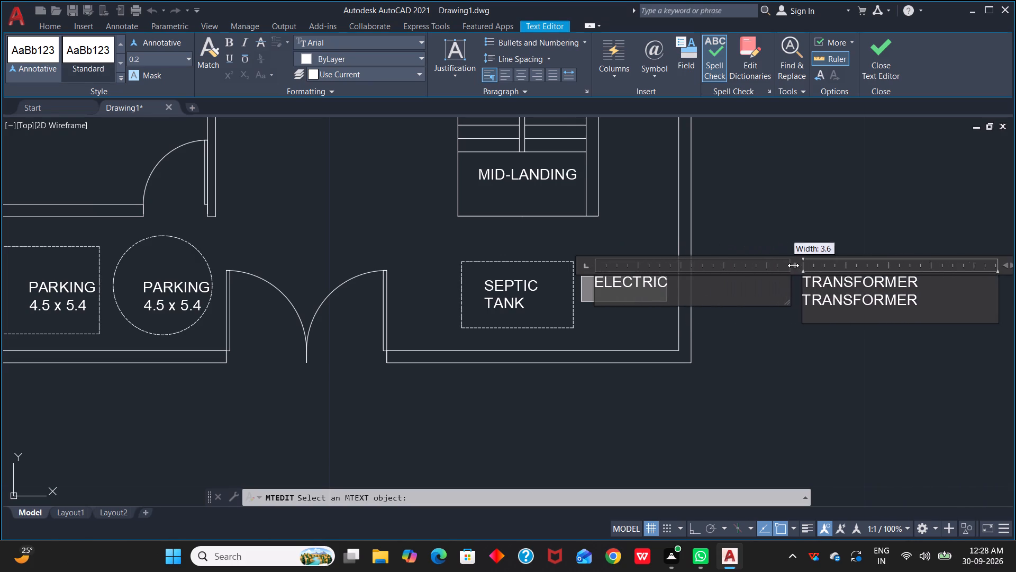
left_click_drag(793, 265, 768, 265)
Delete the entire text of the electric transformer label, leaving the text object empty.
left_click_drag(892, 303, 801, 298)
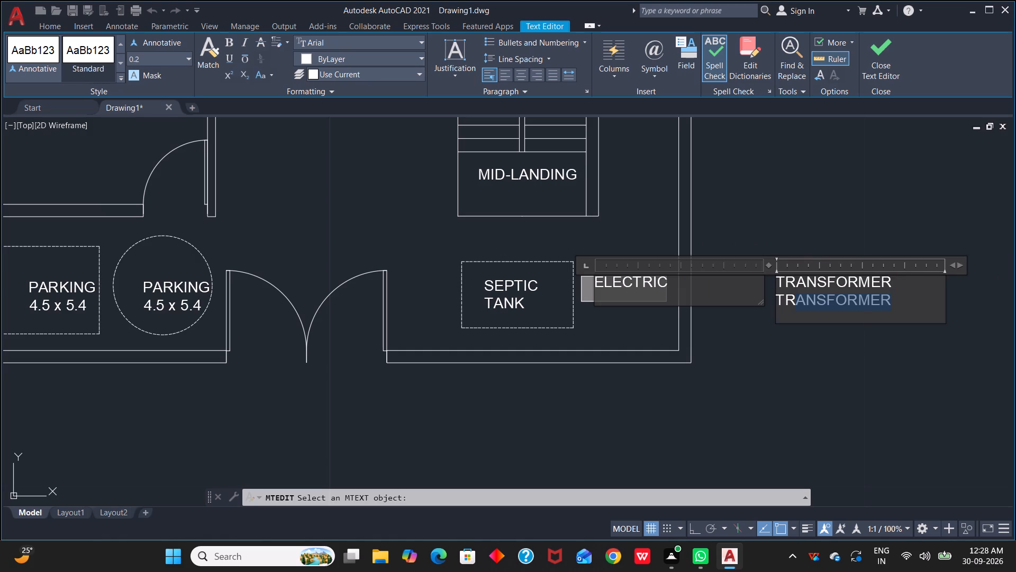
left_click_drag(801, 298, 785, 287)
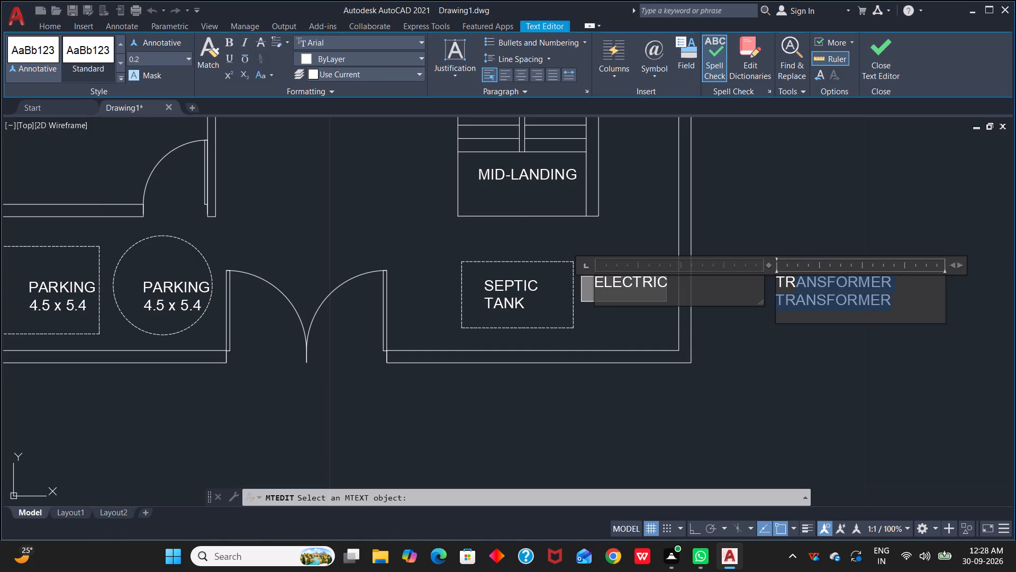
key("BackSpace")
key("BackSpace")
key("BackSpace")
key("BackSpace")
key("BackSpace")
key("BackSpace")
key("BackSpace")
key("BackSpace")
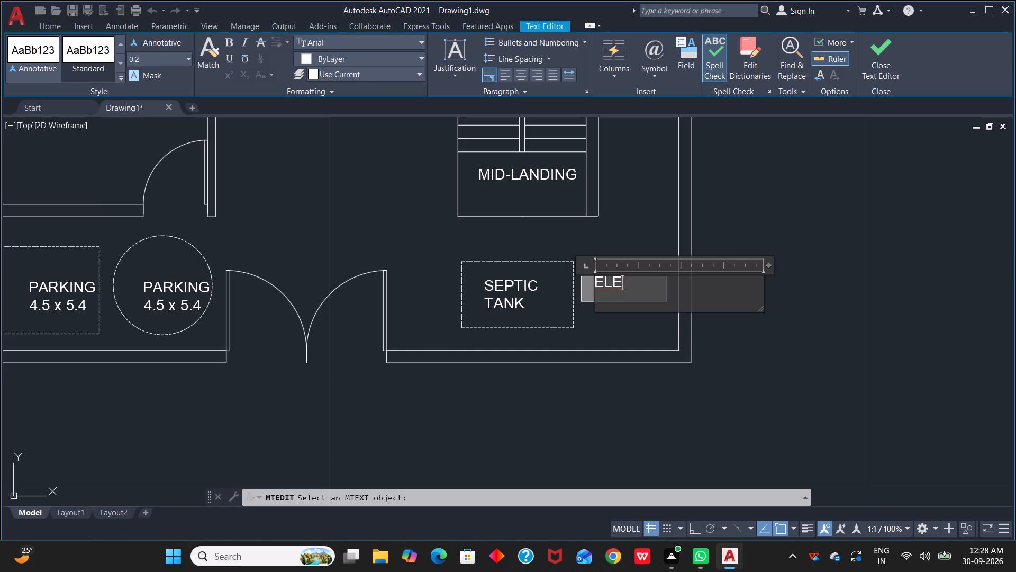
key("BackSpace")
key("BackSpace")
key("BackSpace")
key("BackSpace")
key("BackSpace")
key("BackSpace")
key("BackSpace")
Narrow the empty text column to about the hatched rectangle's edge and enter ELECTRIC and TRANSFORMER as separate lines, closing the editor.
left_click_drag(768, 265, 668, 271)
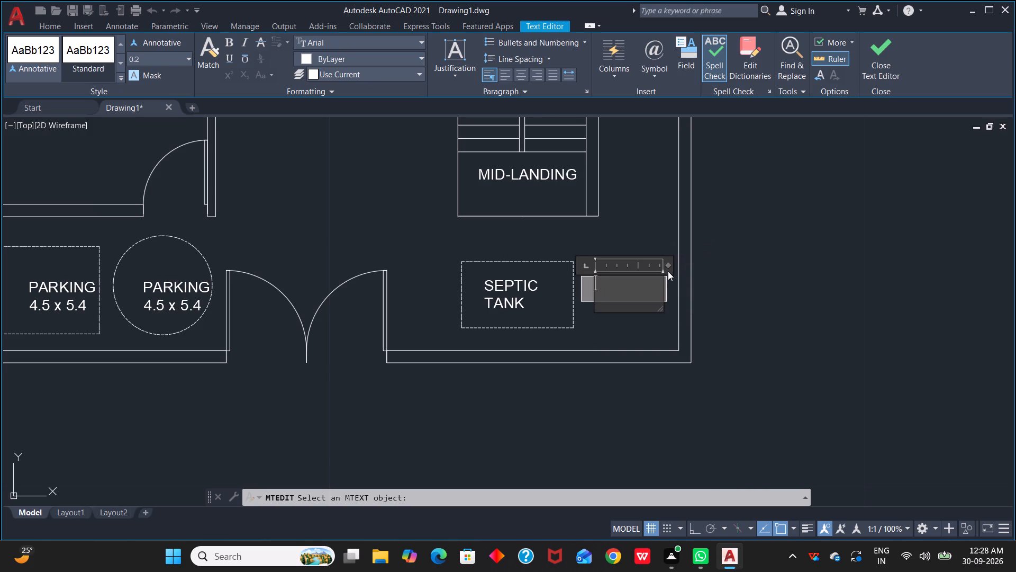
left_click(668, 271)
type("ELECTRIC")
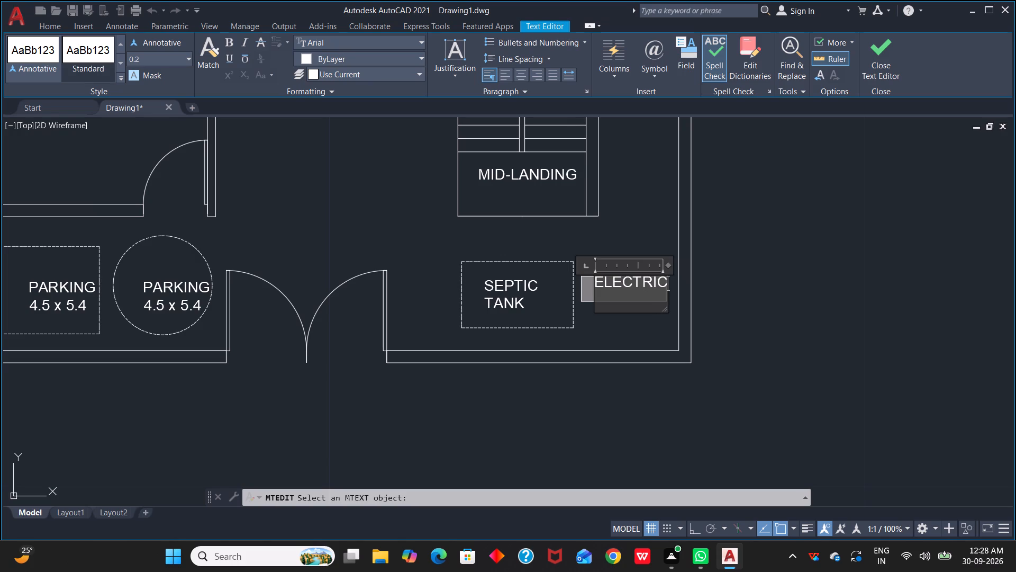
key("Return")
type("TRA")
type("NSFORMER")
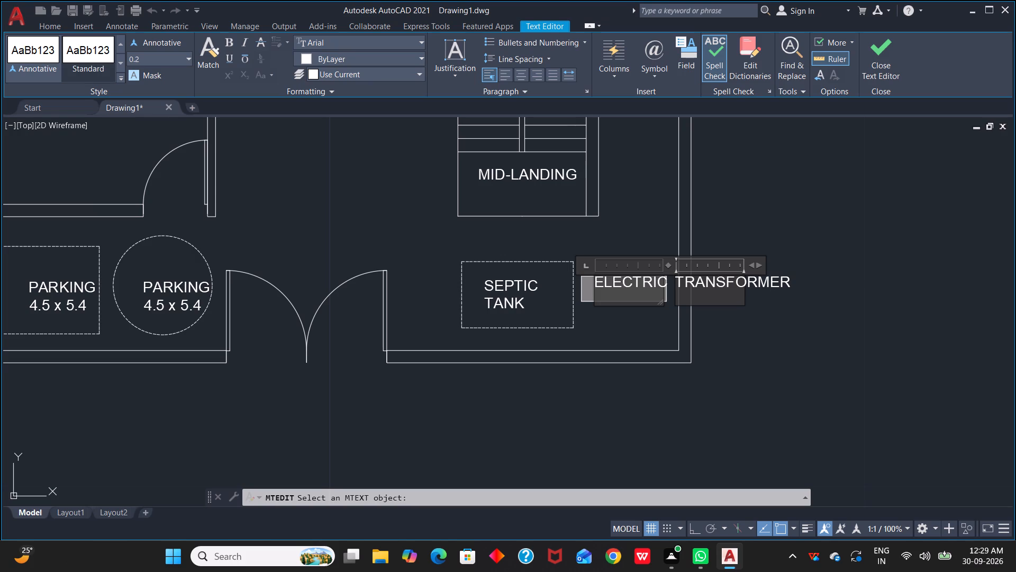
left_click(811, 300)
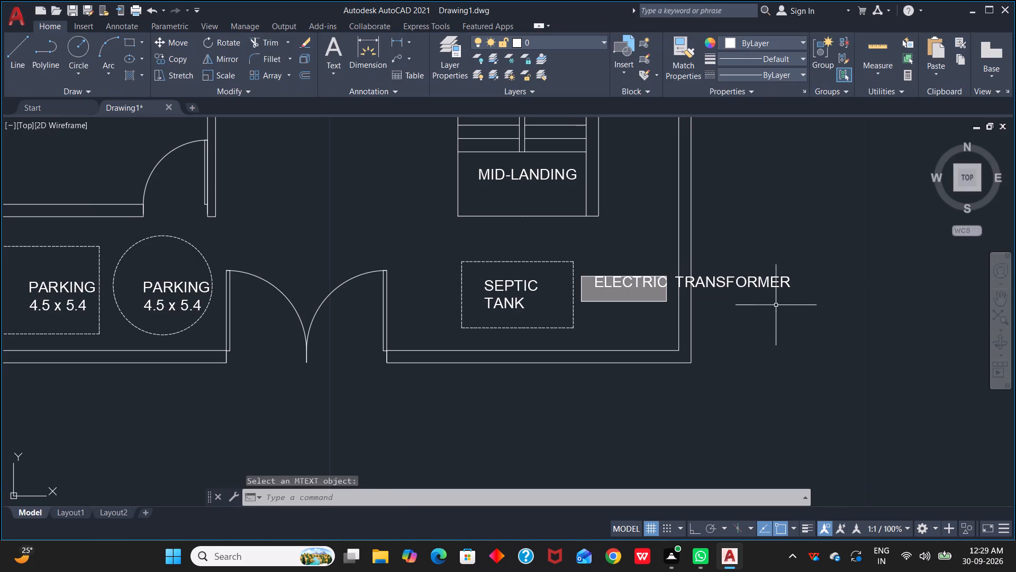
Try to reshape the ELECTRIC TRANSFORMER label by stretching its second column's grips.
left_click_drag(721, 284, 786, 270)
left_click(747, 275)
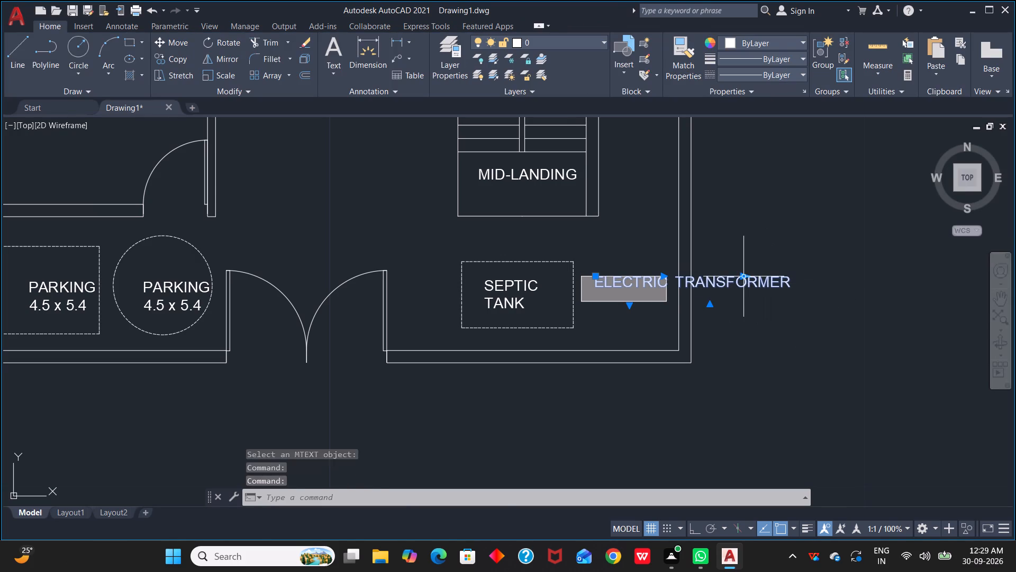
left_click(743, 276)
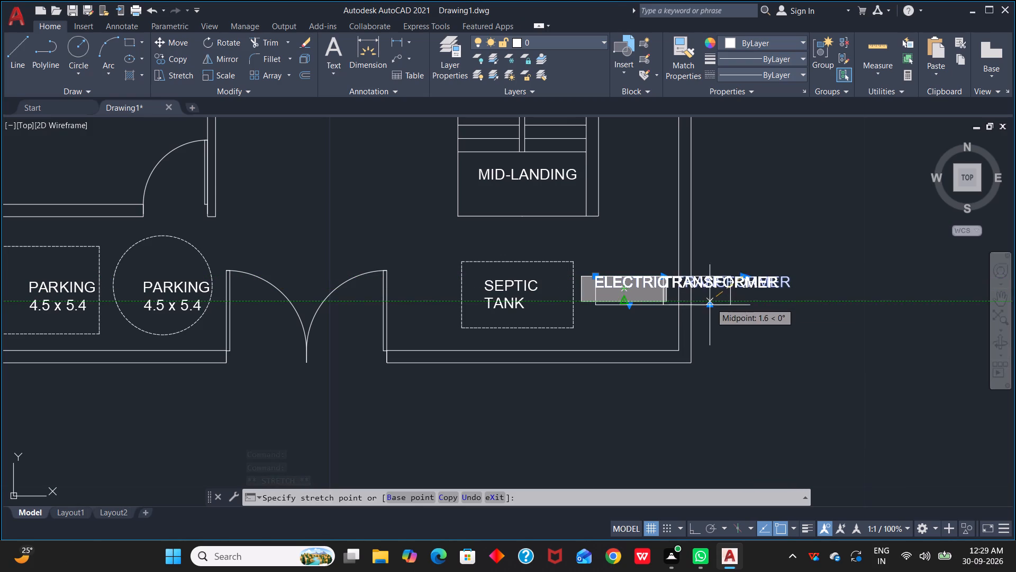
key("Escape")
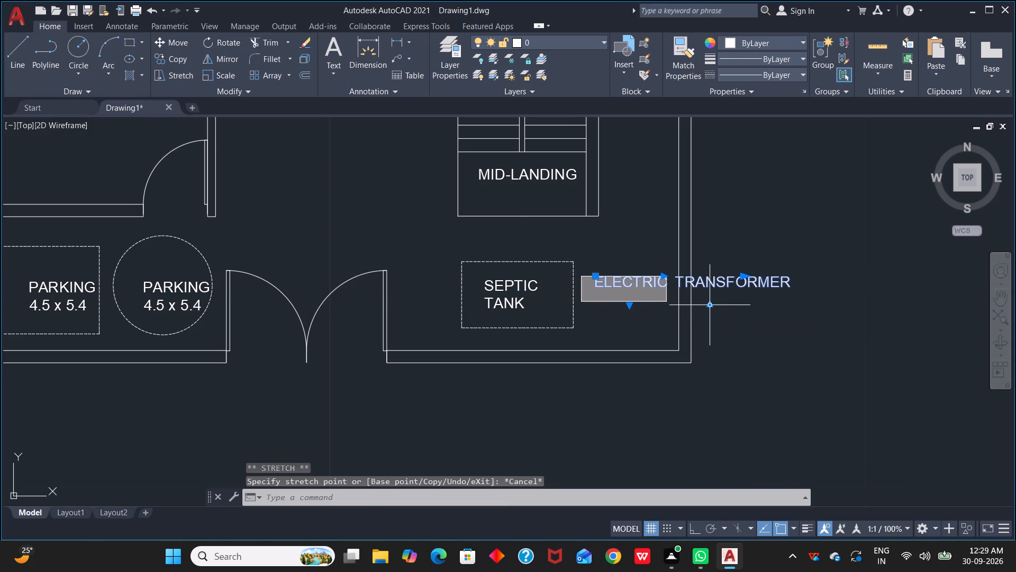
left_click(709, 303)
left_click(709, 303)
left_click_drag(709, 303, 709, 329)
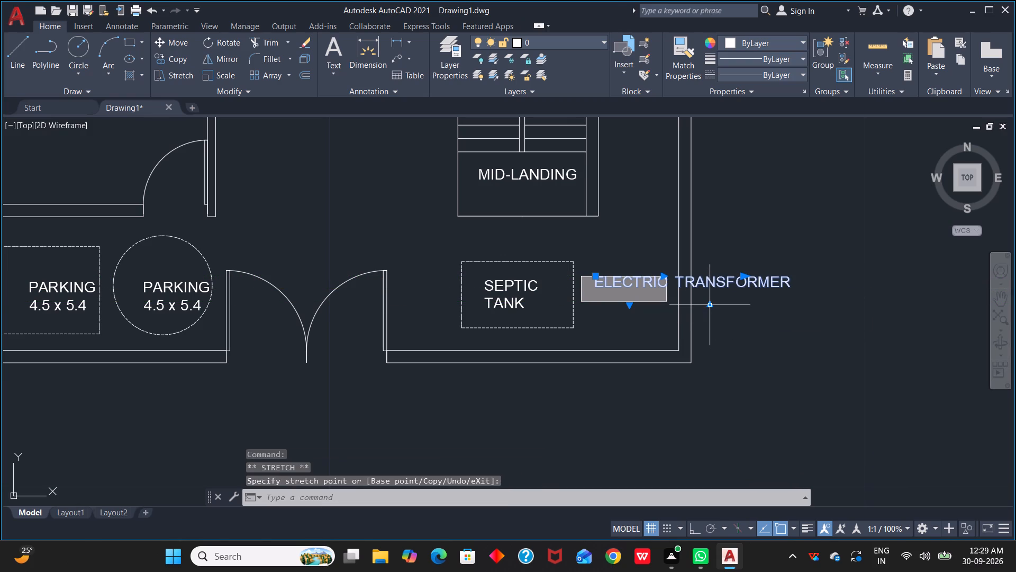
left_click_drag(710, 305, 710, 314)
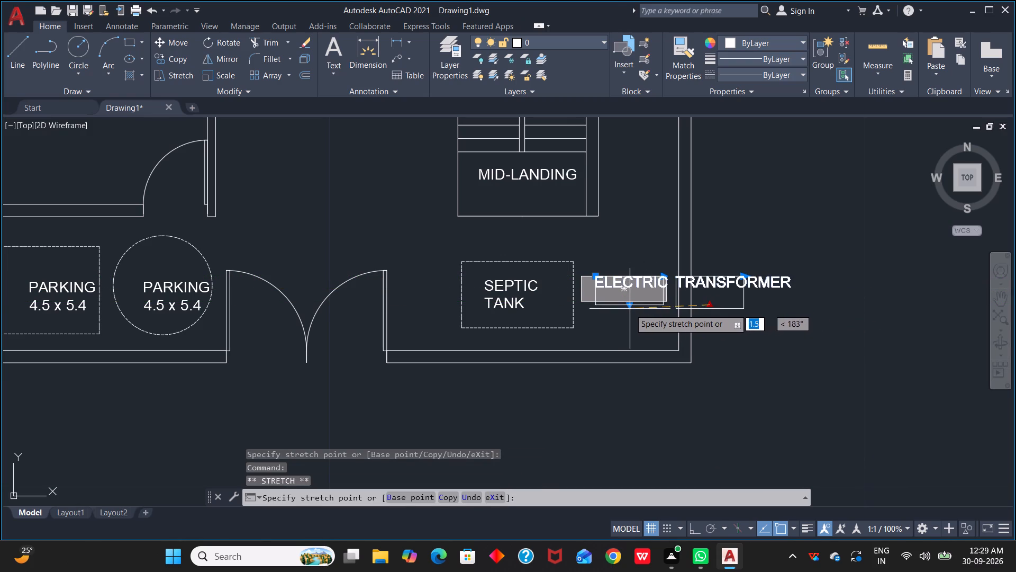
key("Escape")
Lengthen the label's first text column downward so that TRANSFORMER drops beneath ELECTRIC.
left_click_drag(628, 305, 627, 331)
left_click(627, 331)
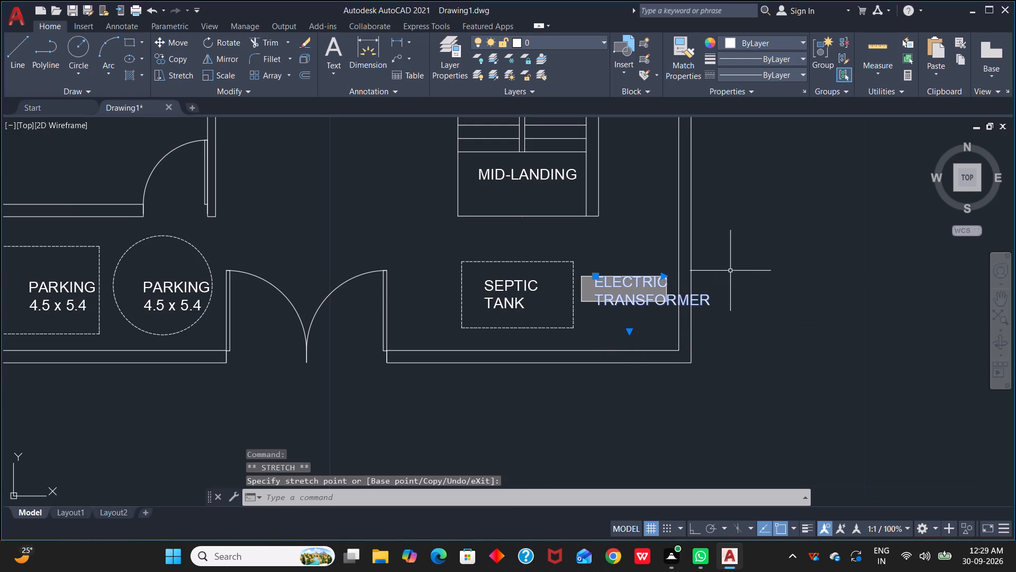
Move the ELECTRIC TRANSFORMER label just above the small hatched rectangle beside the septic tank, aligned with its near edge.
scroll(751, 299, "down", 2)
scroll(748, 299, "up", 1)
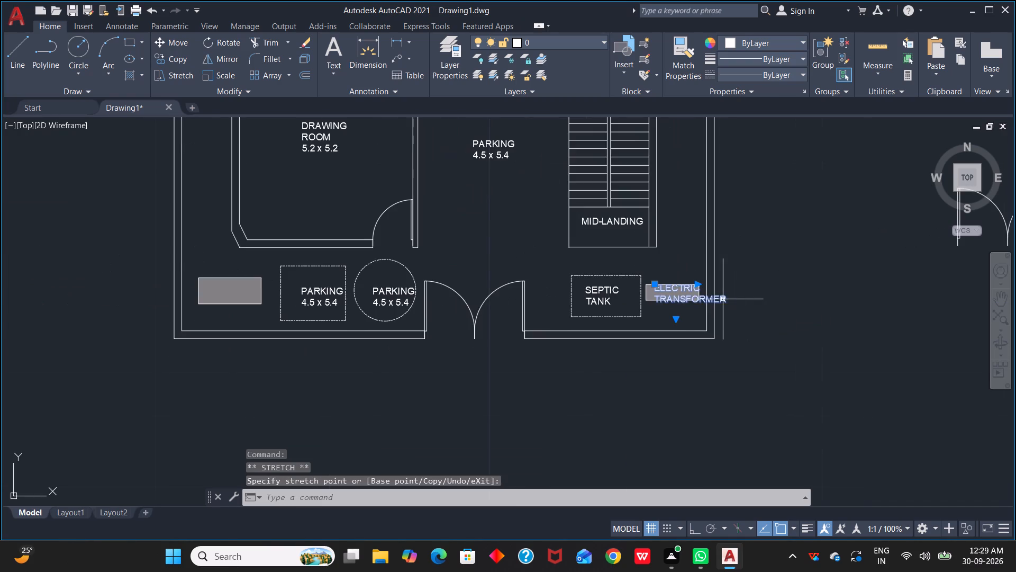
middle_click_drag(722, 299, 807, 294)
left_click_drag(741, 279, 739, 274)
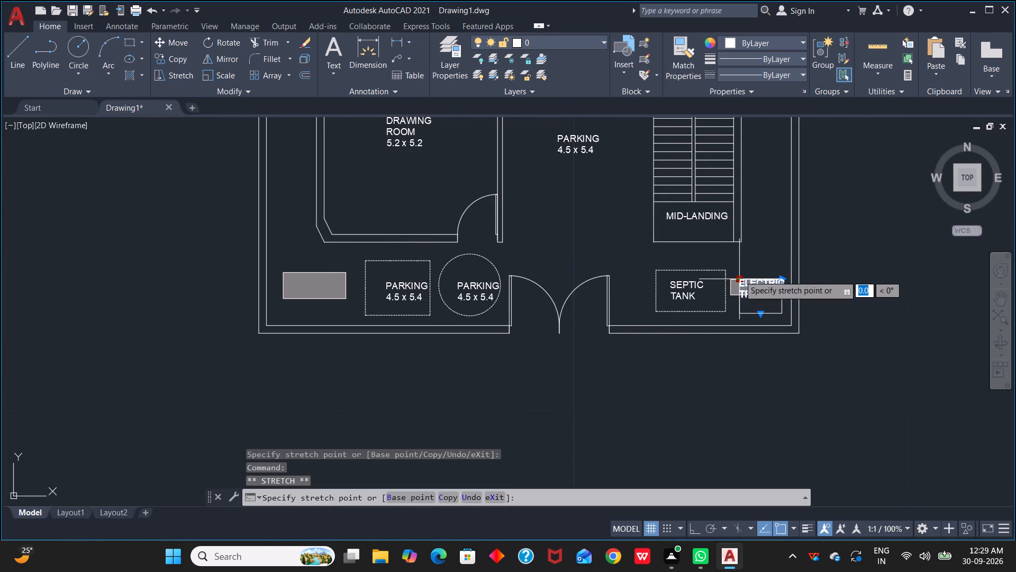
left_click_drag(739, 274, 719, 245)
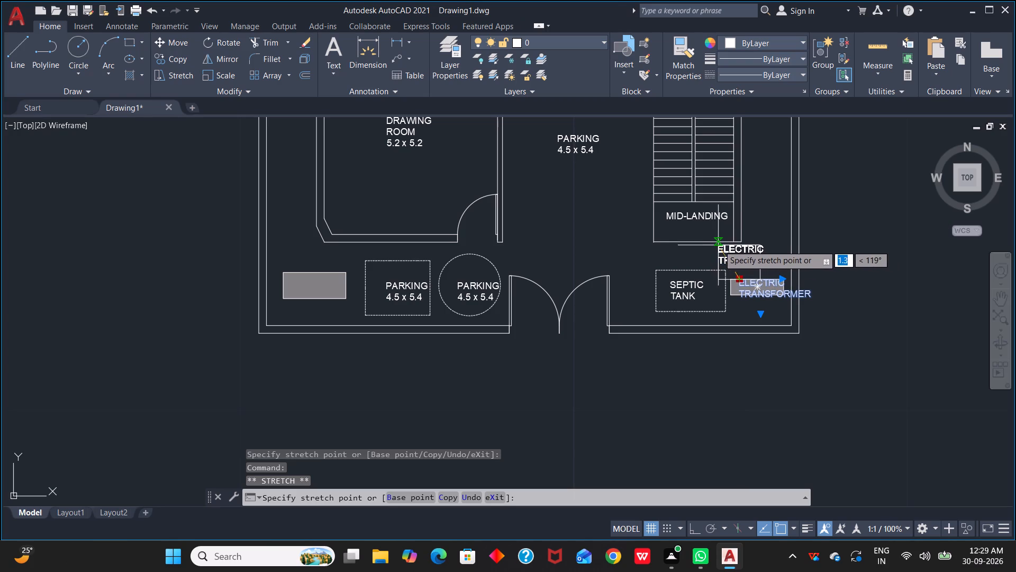
left_click_drag(719, 245, 730, 252)
left_click(730, 252)
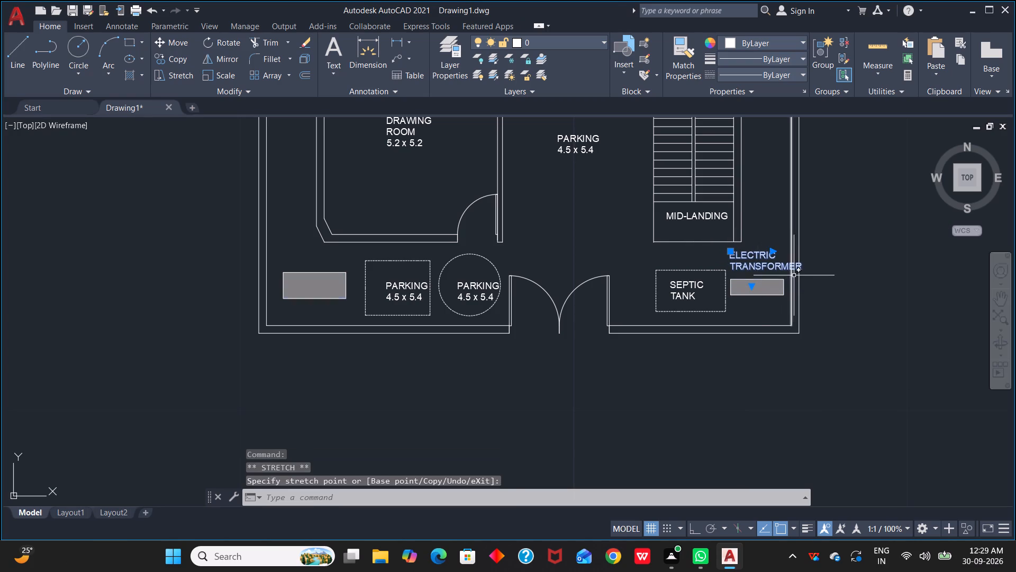
Widen the label's text frame by about 0.6 to span TRANSFORMER and shorten its height to just above the hatched rectangle.
left_click_drag(774, 253, 797, 252)
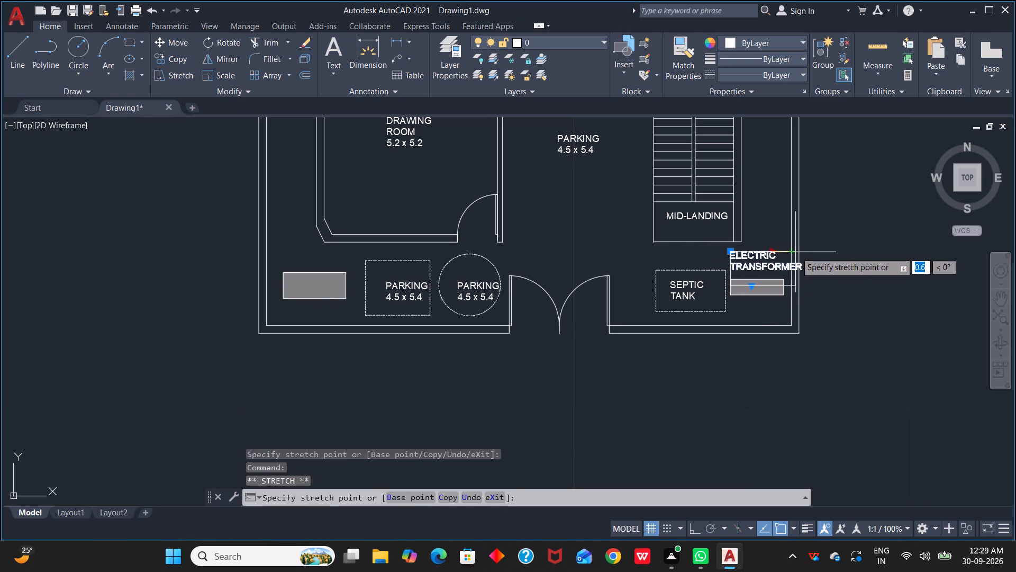
left_click_drag(797, 252, 799, 252)
left_click(799, 252)
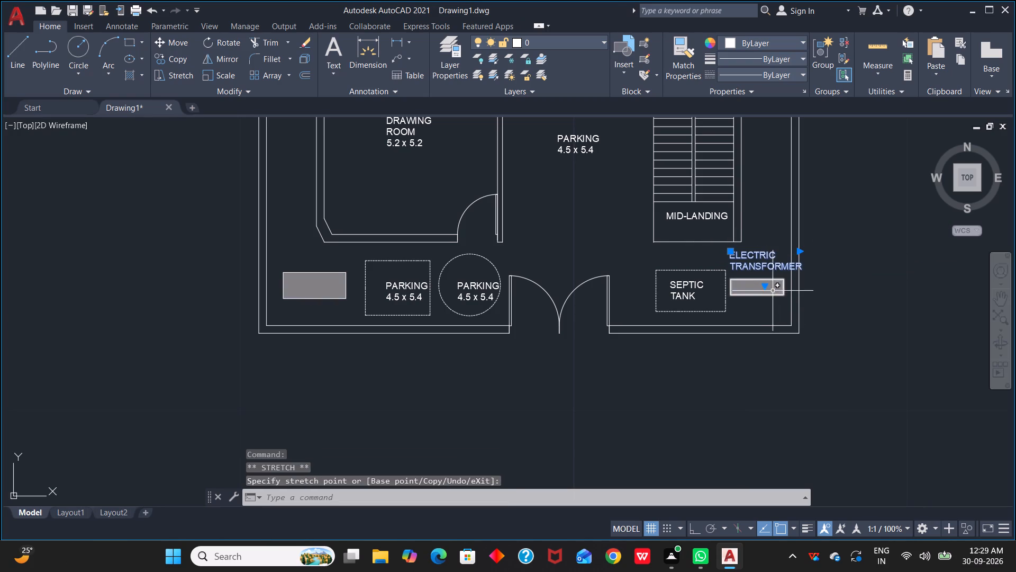
left_click_drag(766, 288, 765, 275)
left_click(765, 275)
key("Escape")
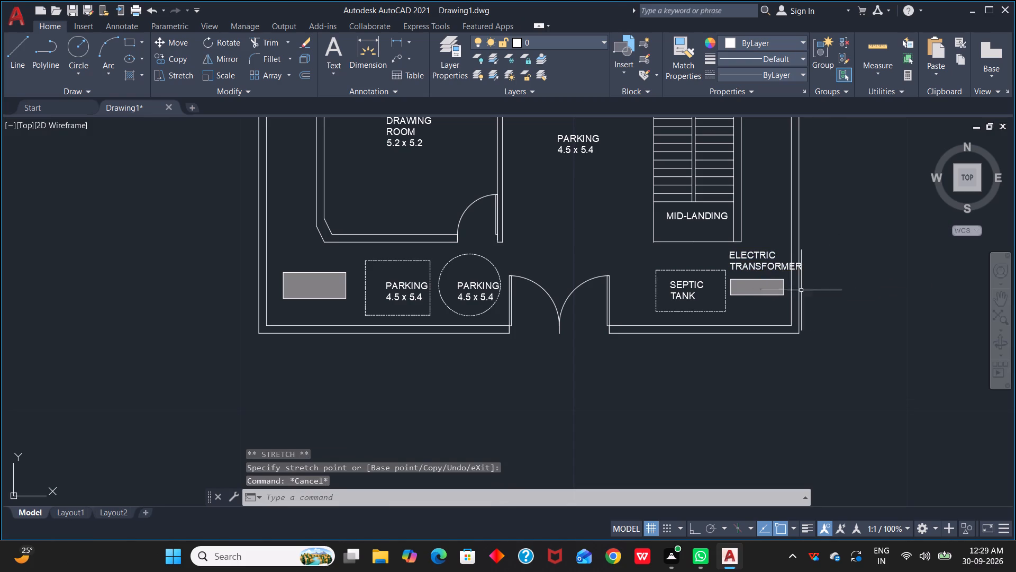
Change the colour of the hatch filling both front-yard rectangles to ByLayer.
left_click(764, 288)
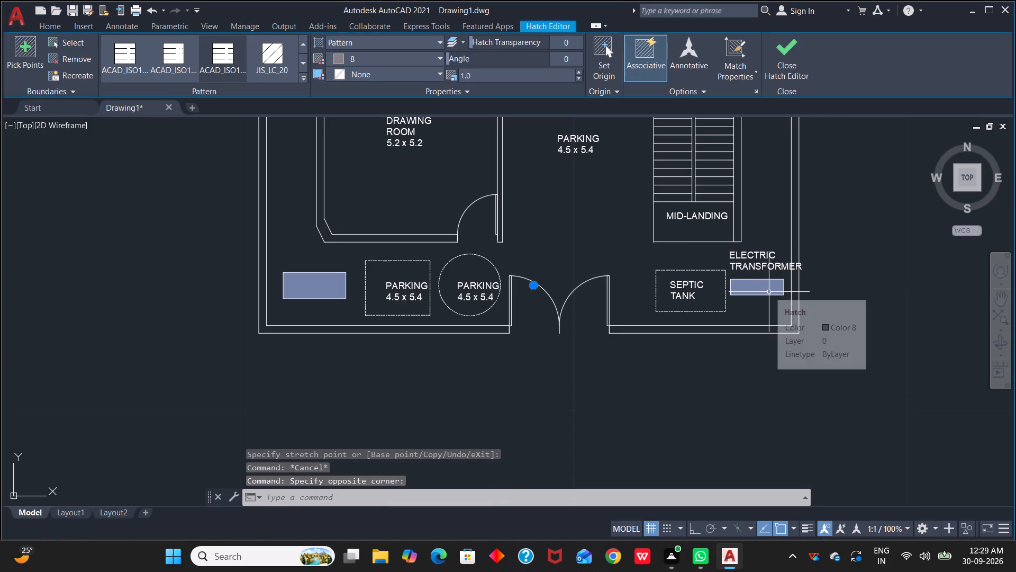
left_click(438, 56)
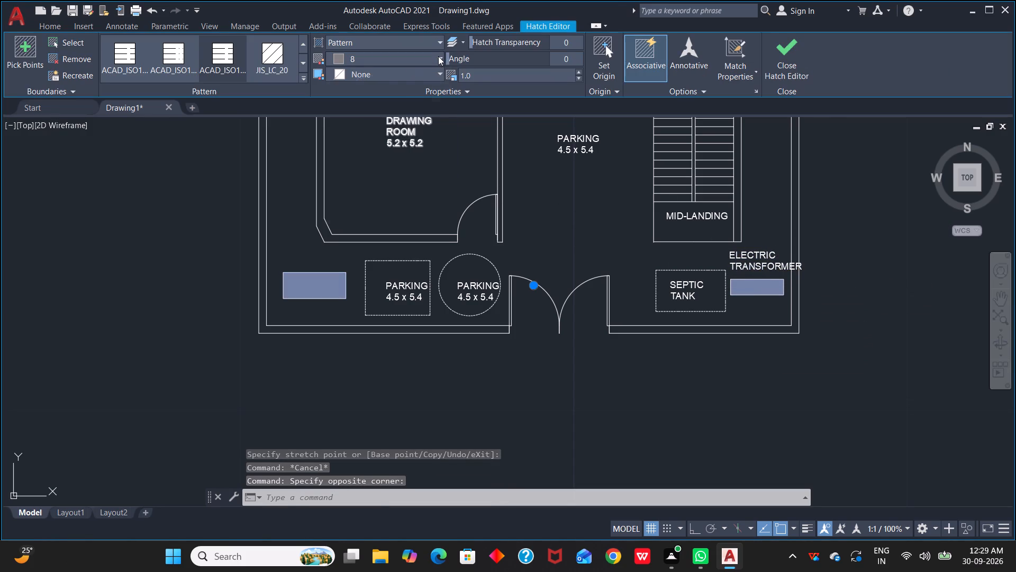
left_click(353, 77)
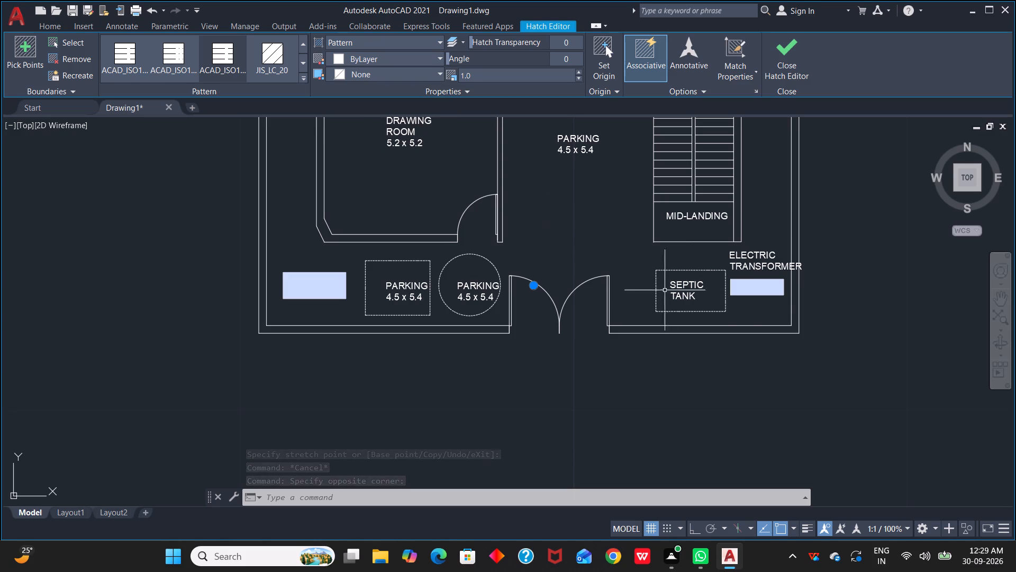
left_click(752, 285)
left_click(753, 288)
key("Escape")
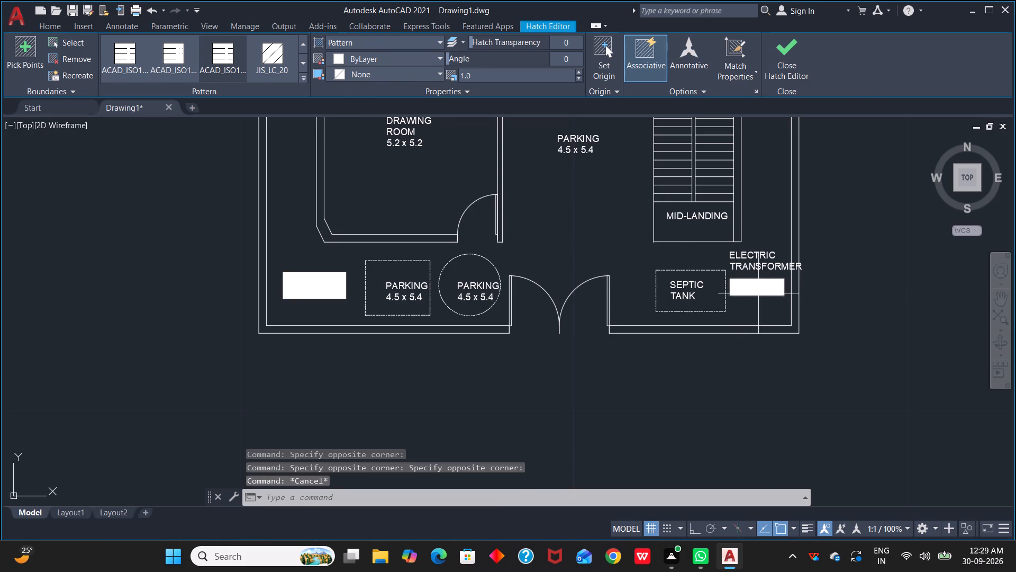
Copy the ELECTRIC TRANSFORMER label together with the selected hatch so the label sits just above the larger hatched rectangle, aligned with its outer edge.
left_click(771, 284)
left_click(769, 289)
left_click(761, 287)
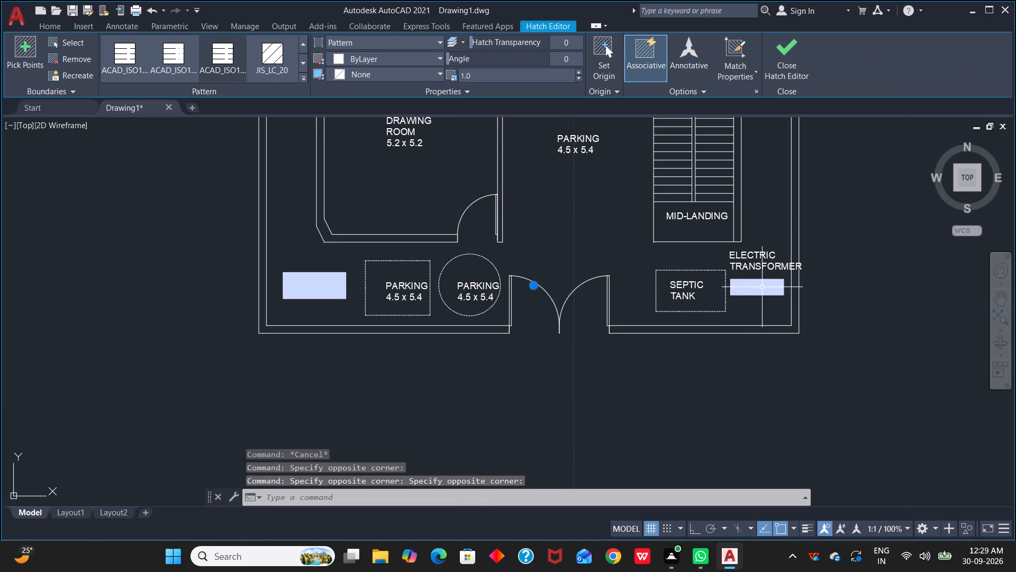
left_click(737, 258)
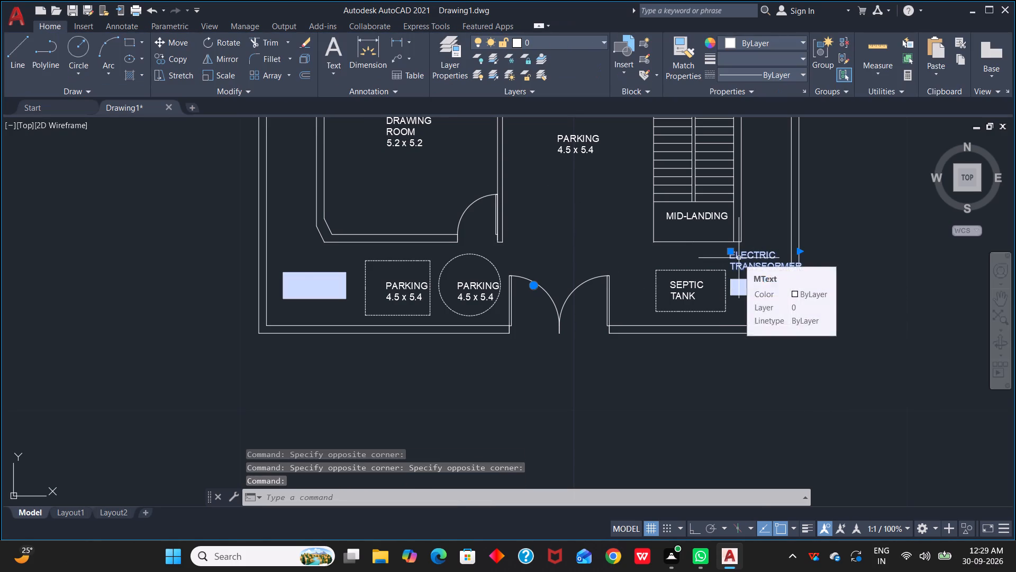
key("c")
type("O")
key("space")
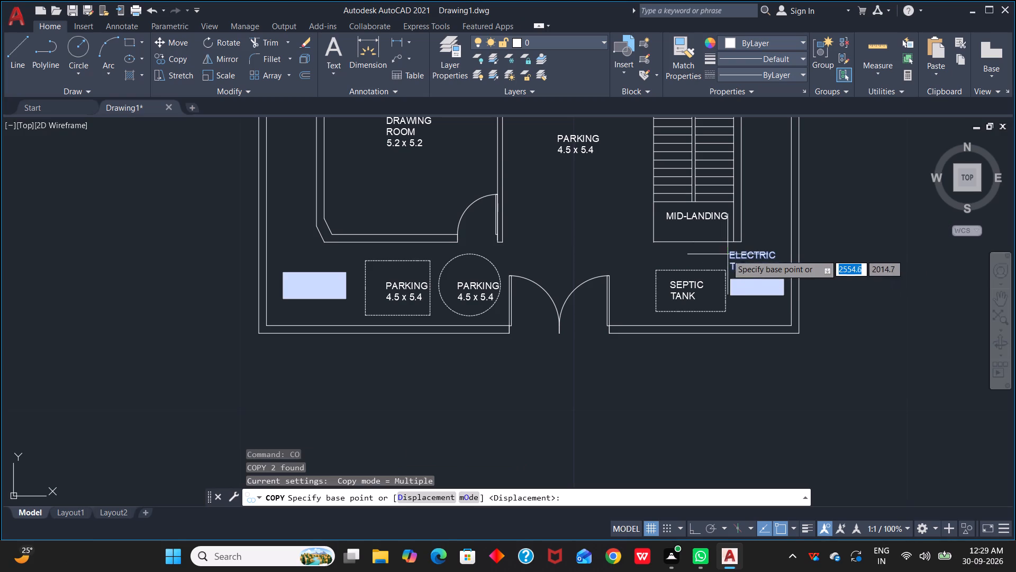
left_click(728, 253)
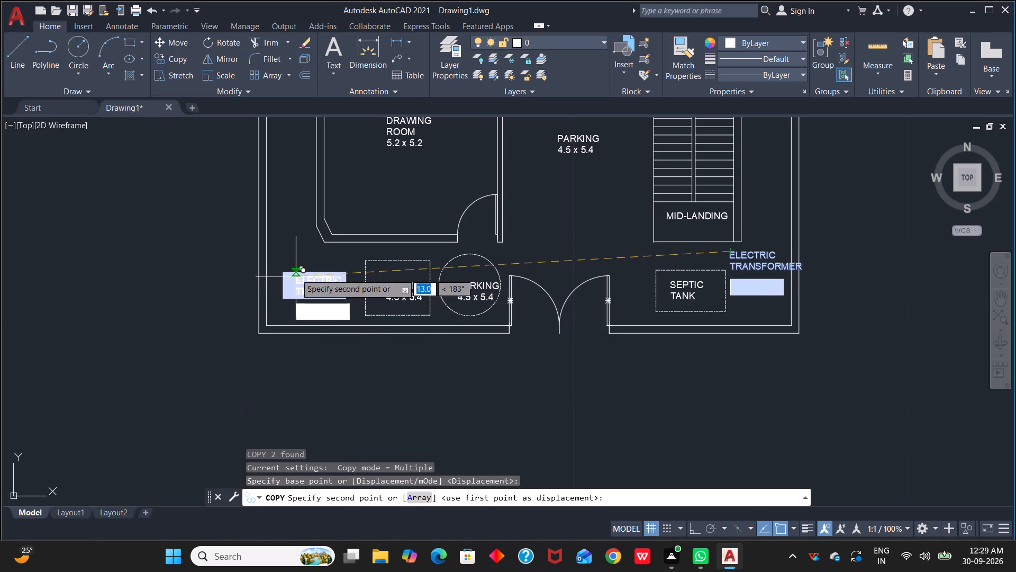
left_click(284, 249)
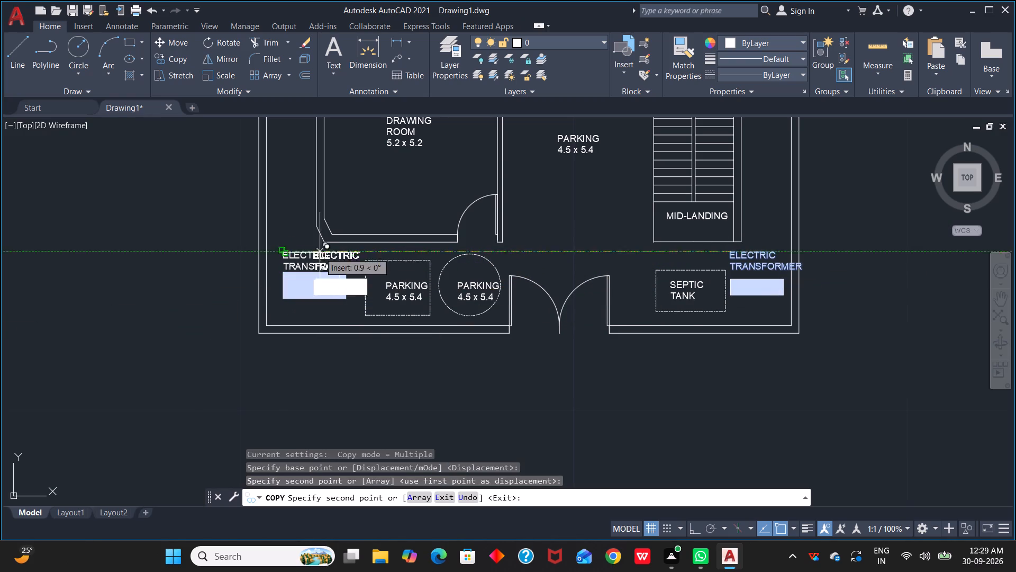
key("Escape")
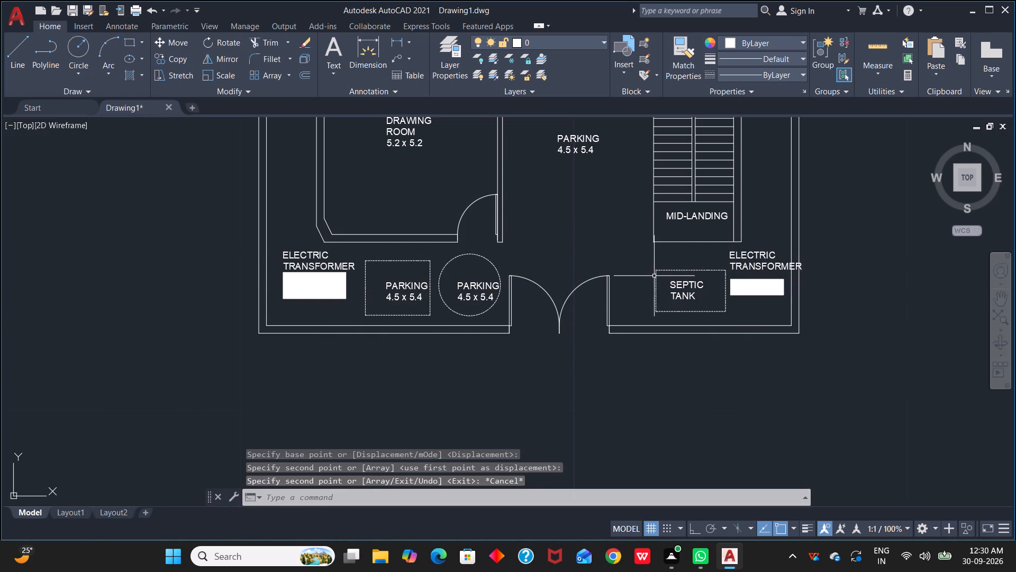
key("Escape")
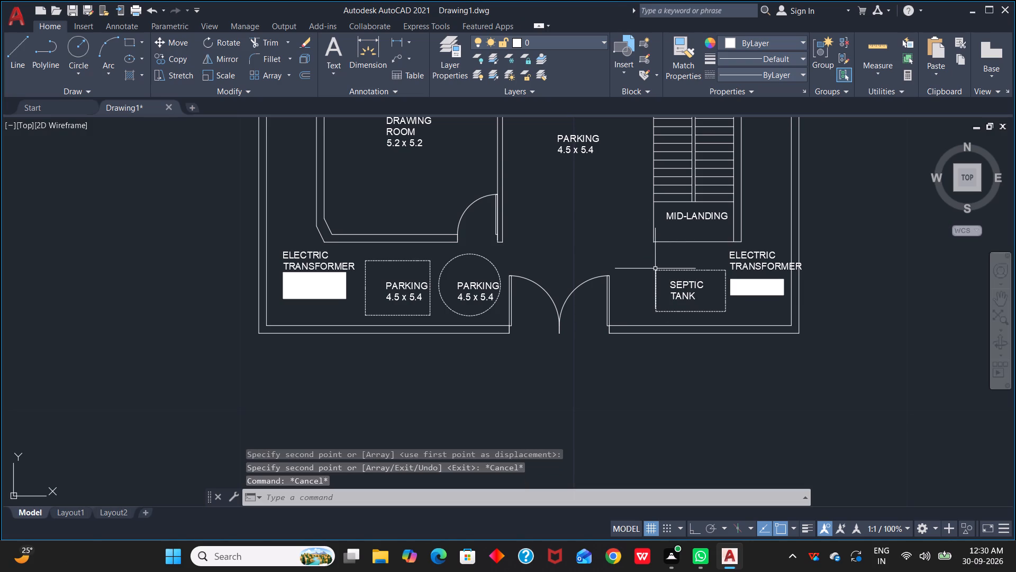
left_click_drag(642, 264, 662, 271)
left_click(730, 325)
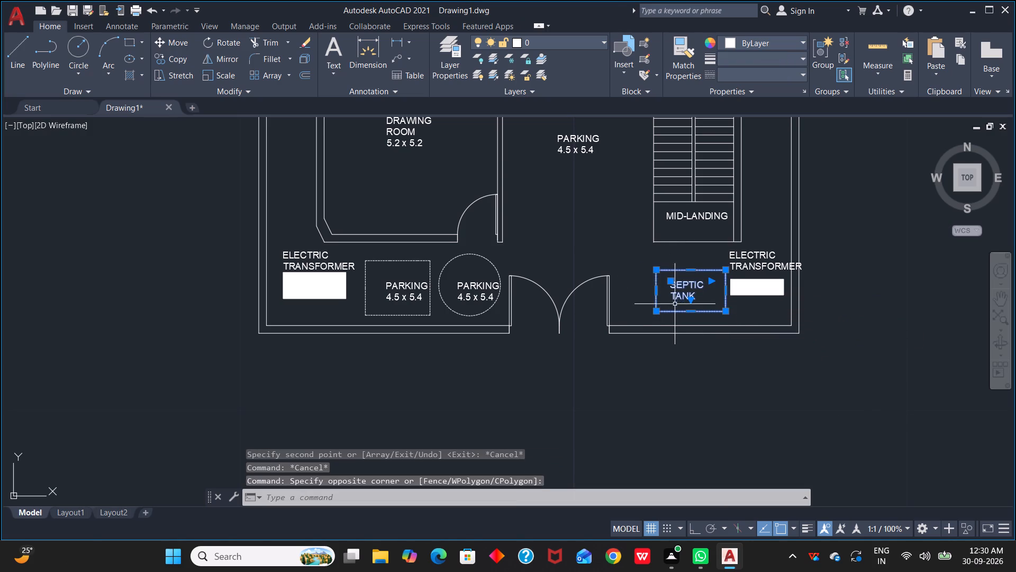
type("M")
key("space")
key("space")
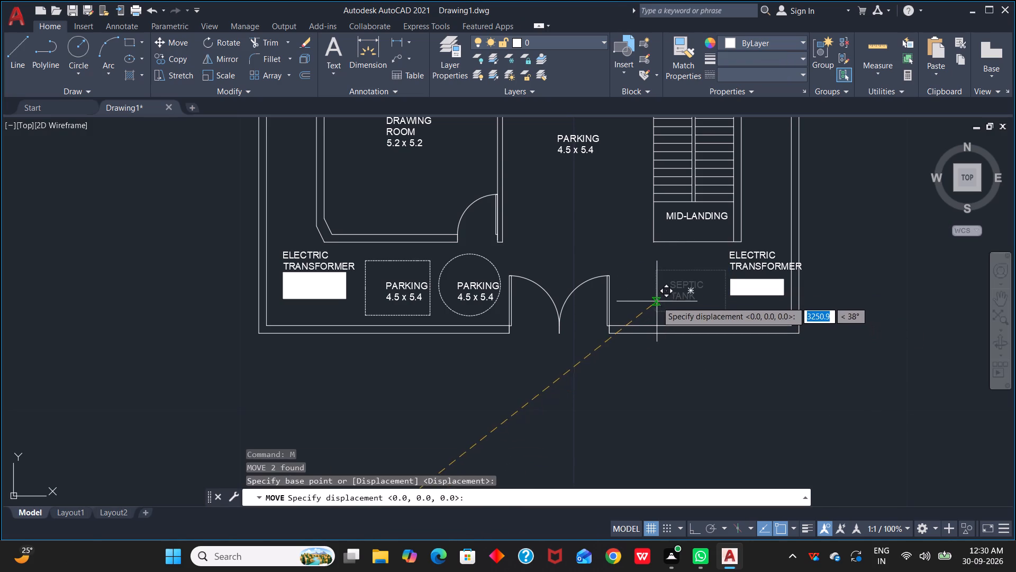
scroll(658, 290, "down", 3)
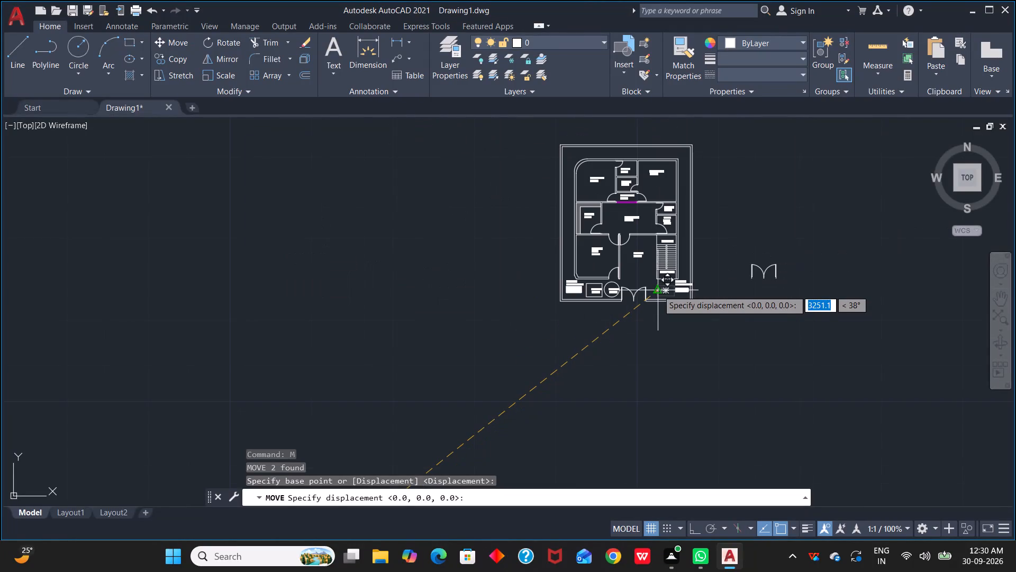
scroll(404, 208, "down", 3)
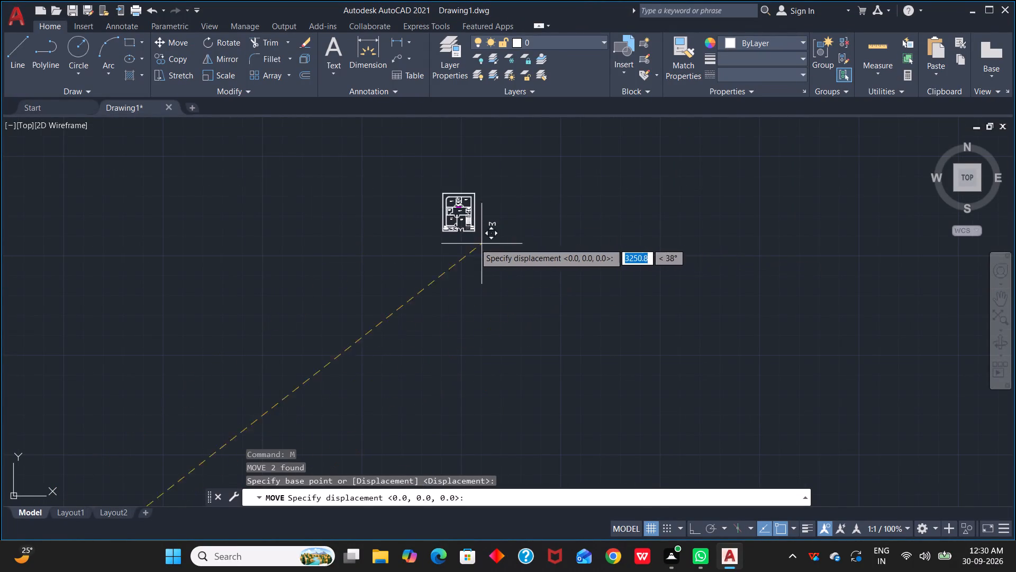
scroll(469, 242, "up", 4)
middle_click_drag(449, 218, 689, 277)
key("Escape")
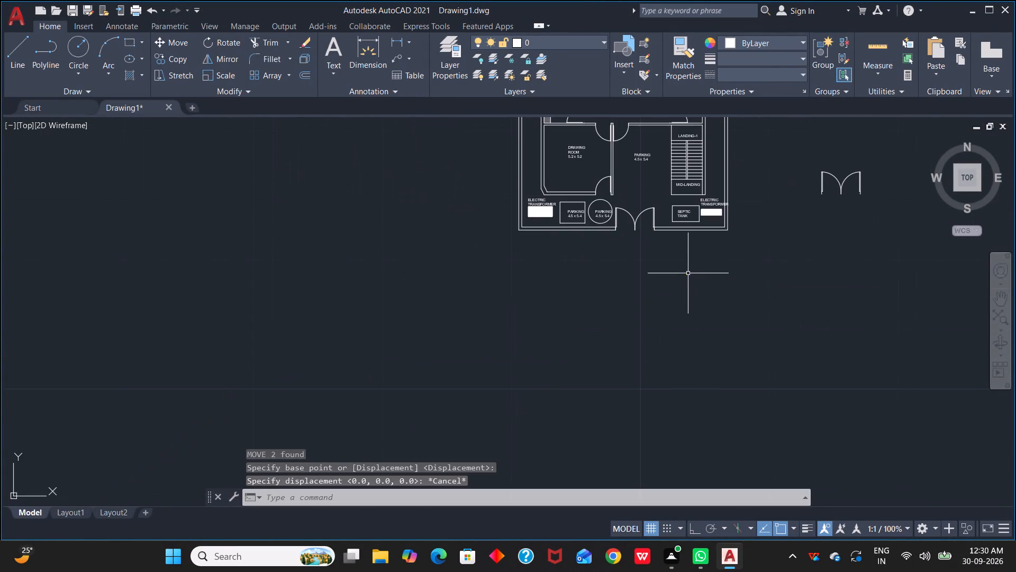
Move the septic tank rectangle and its label horizontally by about 1.1 toward the double gate.
scroll(700, 232, "up", 2)
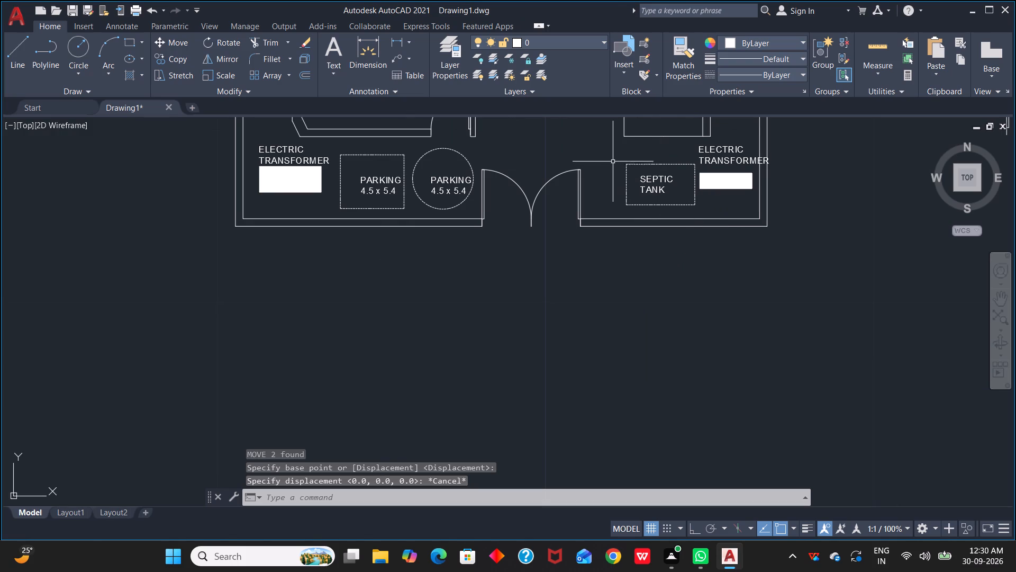
left_click(611, 154)
left_click(700, 217)
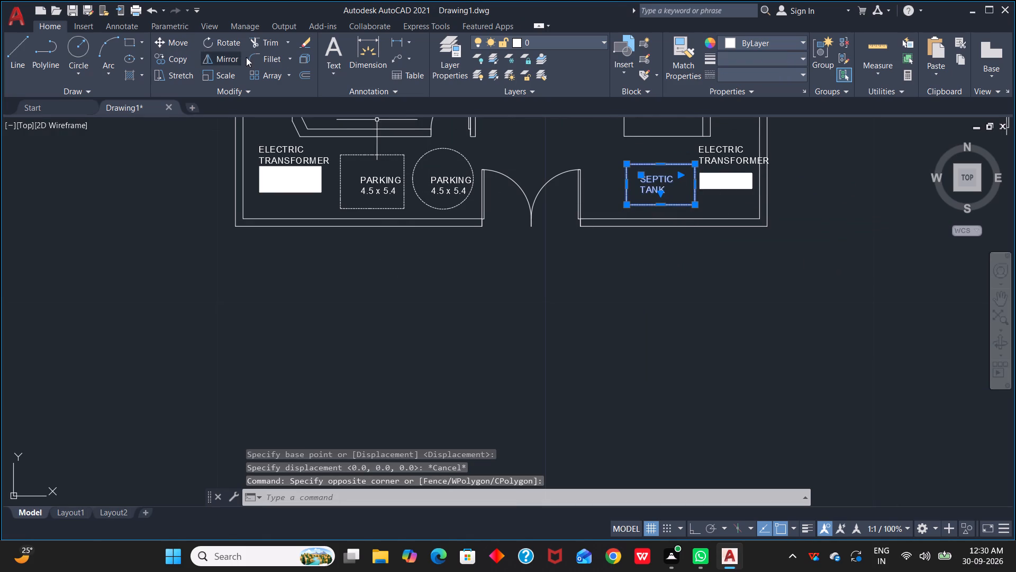
left_click(168, 41)
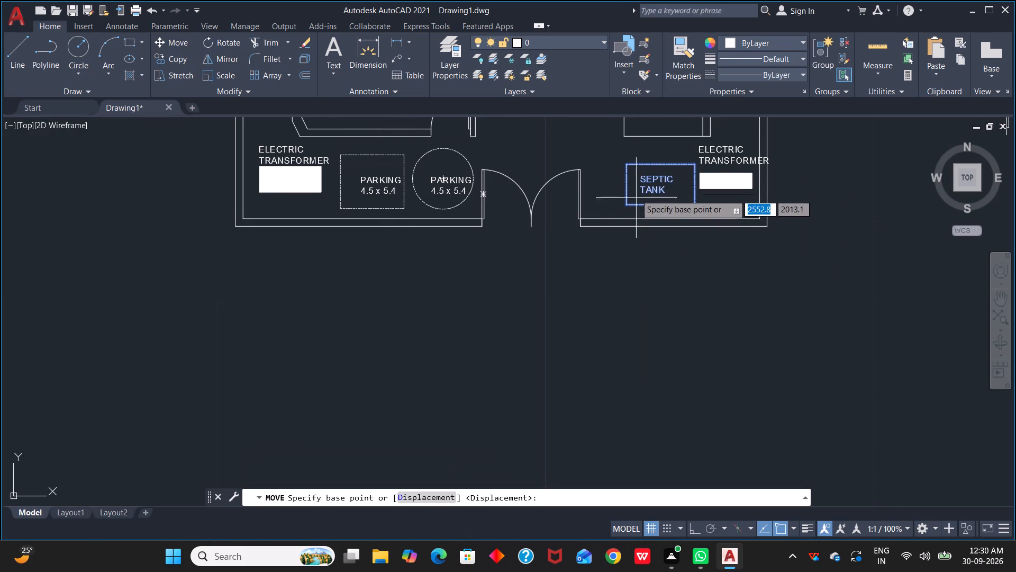
left_click(629, 169)
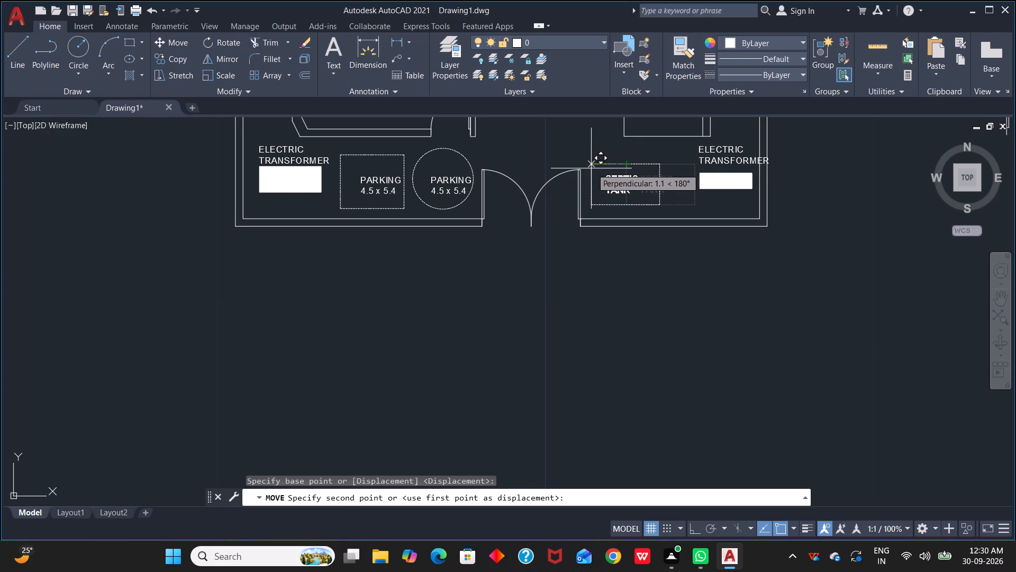
left_click(591, 168)
Move the small hatched rectangle beside the septic tank closer to the tank, away from the boundary wall.
left_click(711, 181)
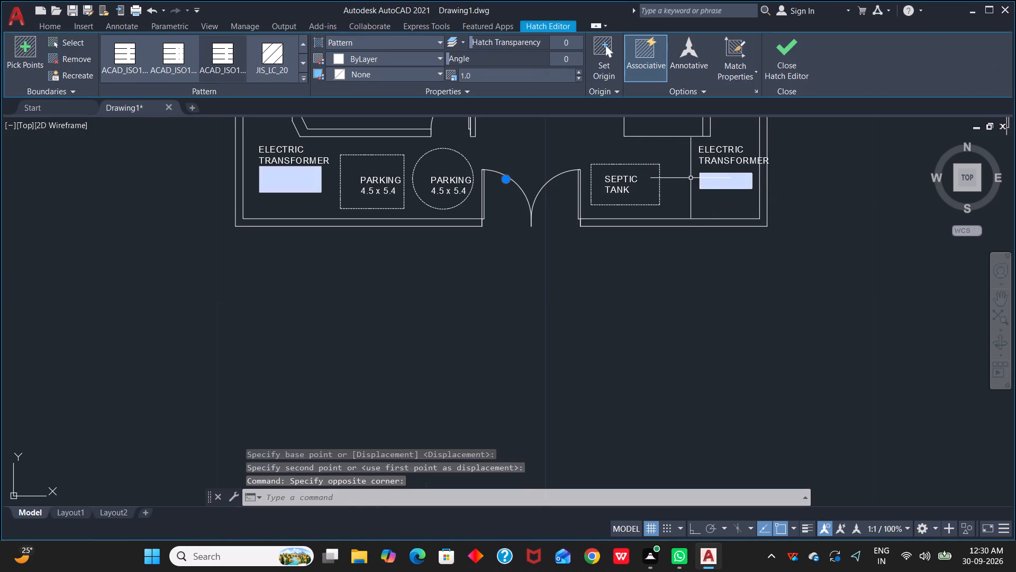
key("Escape")
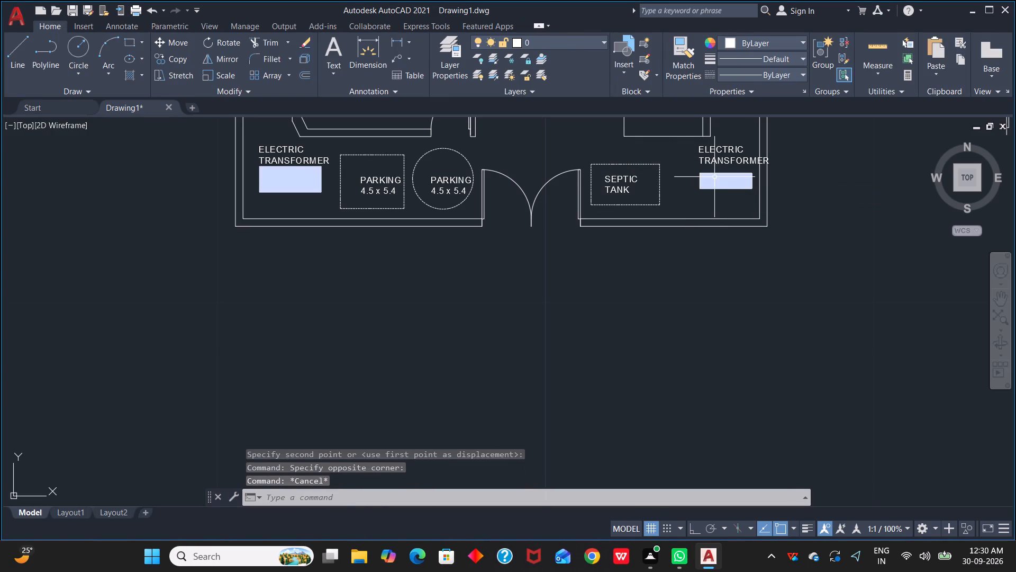
left_click(714, 177)
key("Escape")
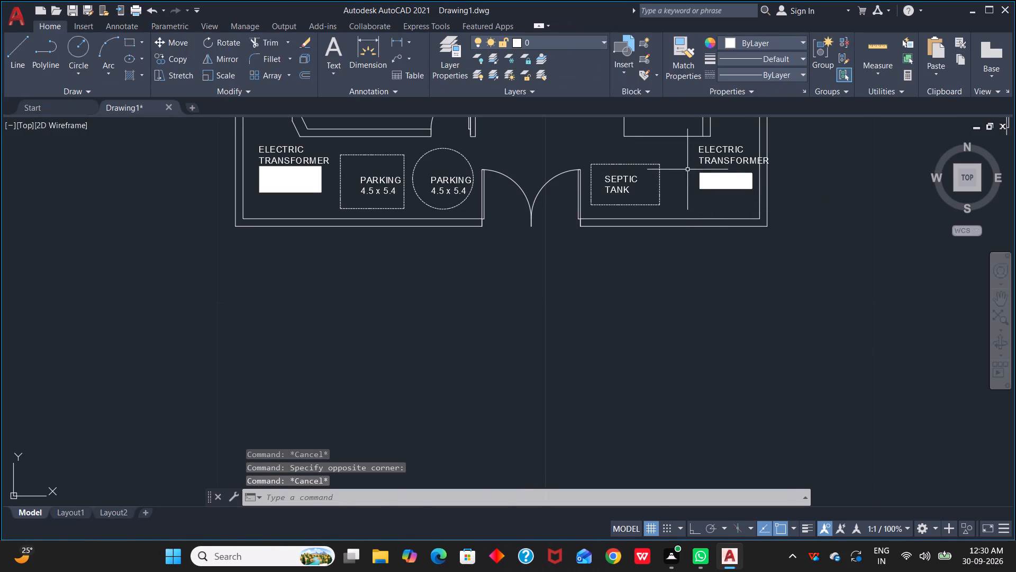
left_click(687, 169)
left_click(756, 203)
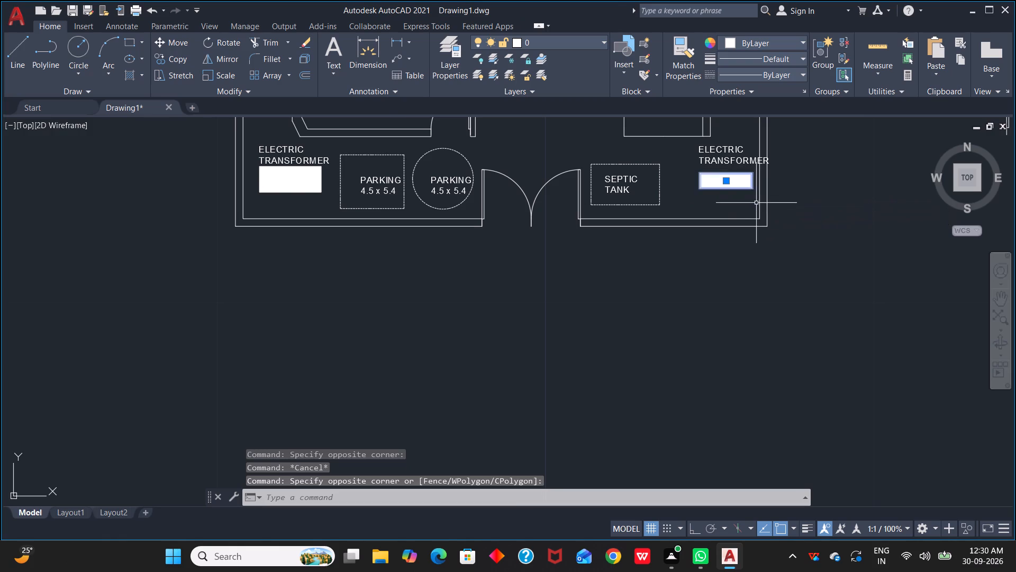
left_click(162, 41)
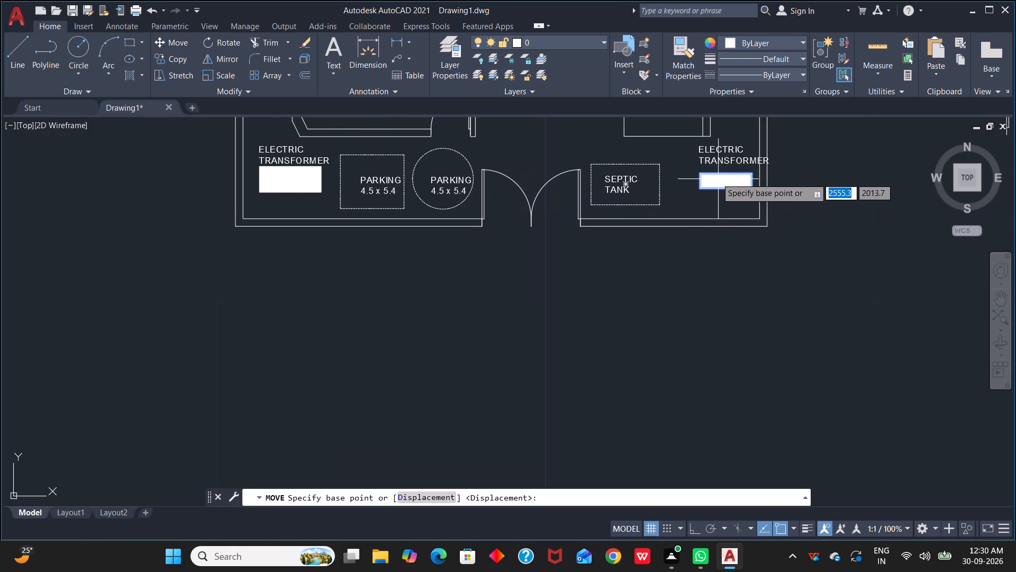
left_click_drag(700, 175, 695, 175)
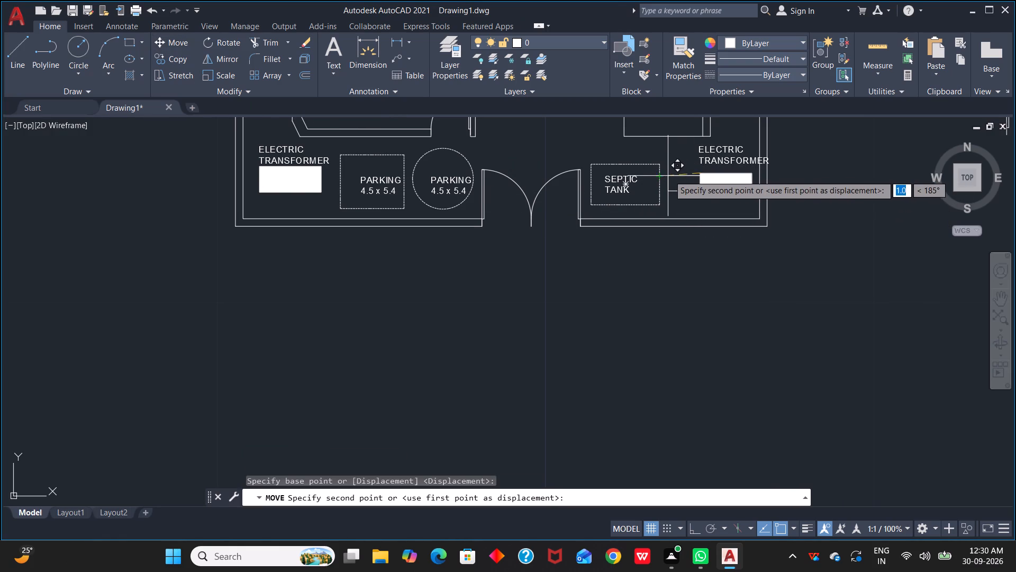
left_click(675, 172)
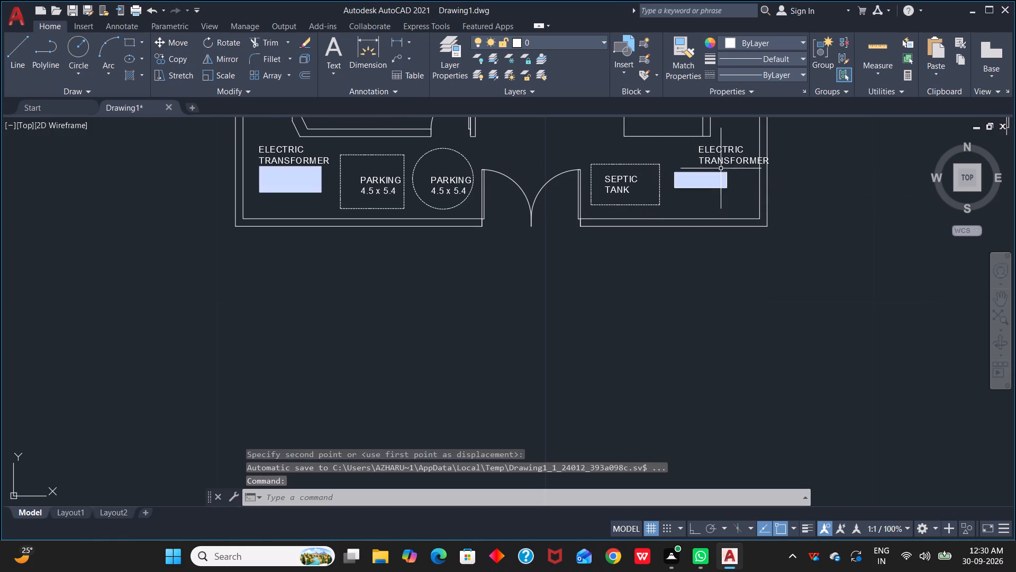
Move the ELECTRIC TRANSFORMER label beside the septic tank over the small hatched rectangle, clear of the boundary wall.
left_click(708, 150)
left_click_drag(703, 148, 683, 154)
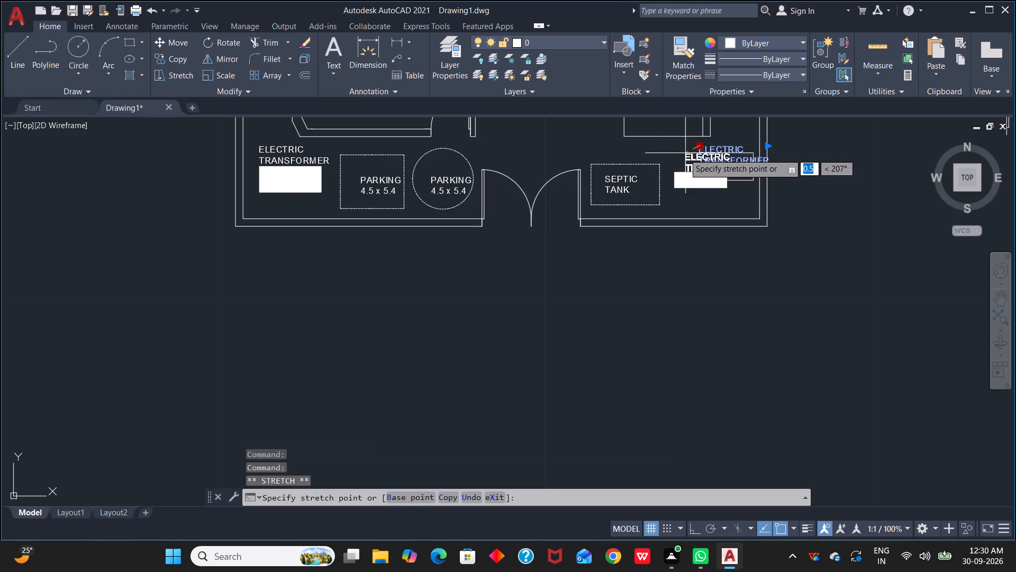
left_click_drag(683, 154, 669, 146)
left_click(669, 146)
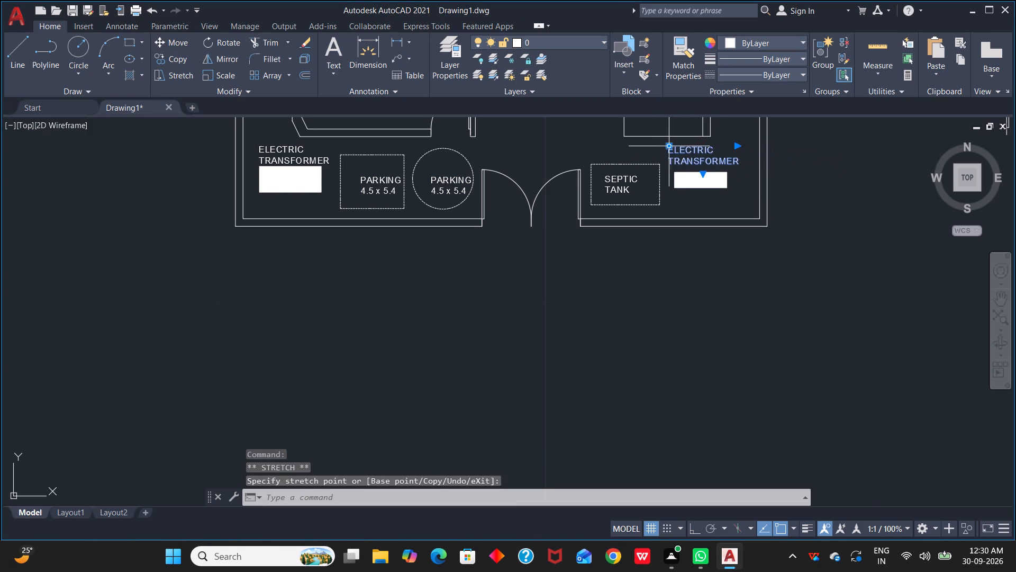
key("Escape")
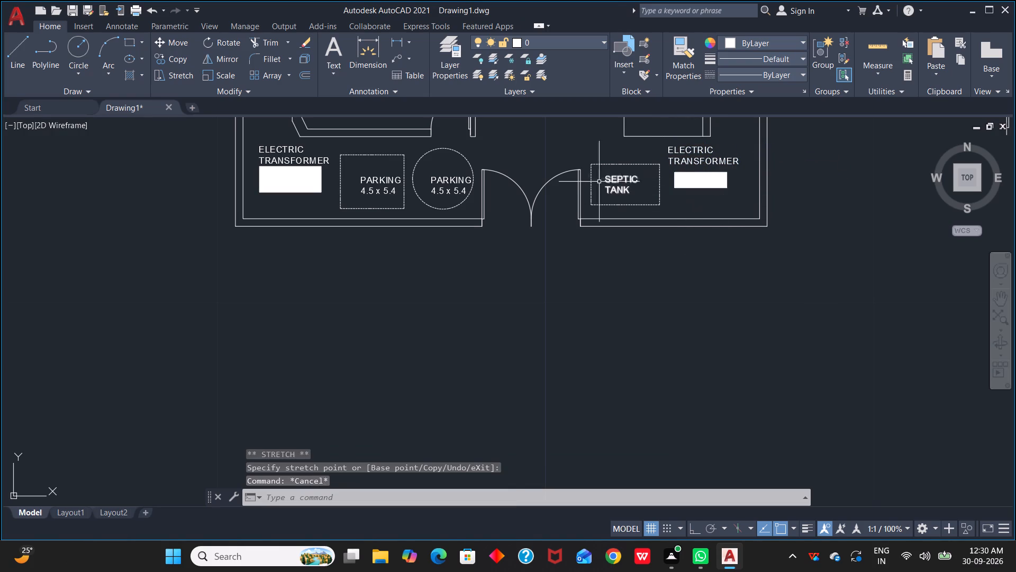
Replace the PARKING 4.5 x 5.4 text inside the dashed square with WATER SUMP.
right_click(381, 178)
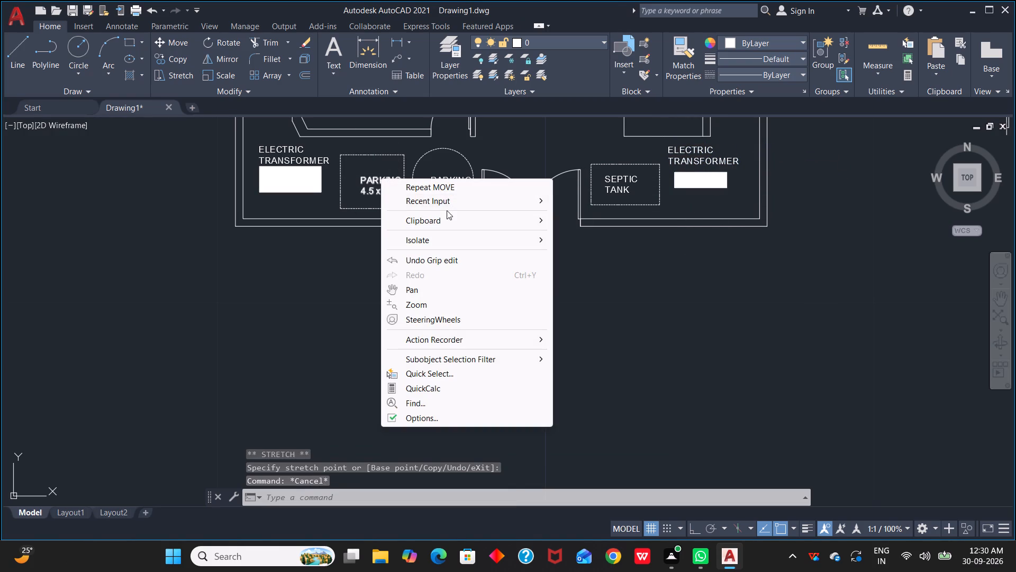
left_click(350, 182)
left_click(389, 196)
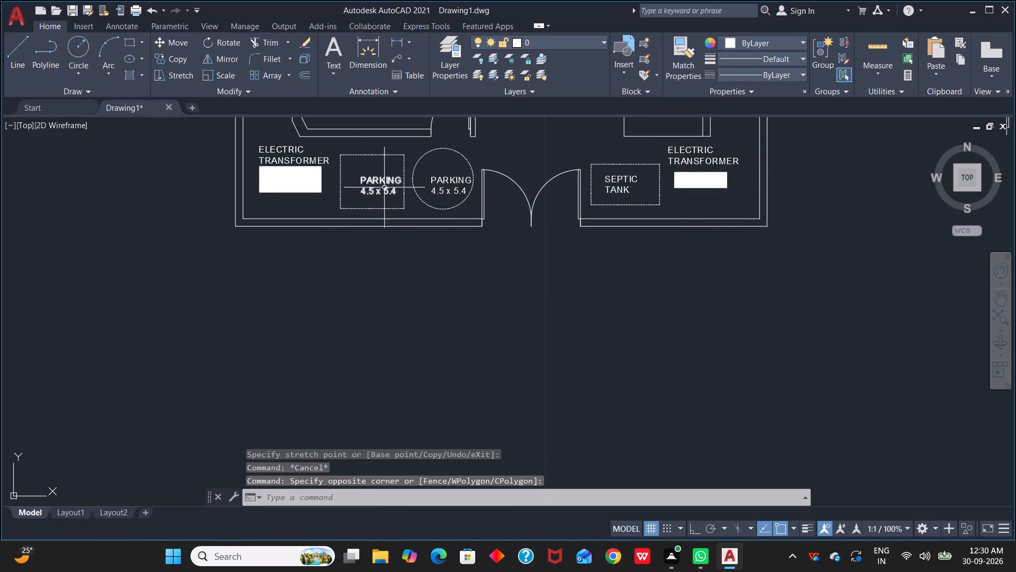
left_click(378, 182)
right_click(377, 180)
left_click(420, 217)
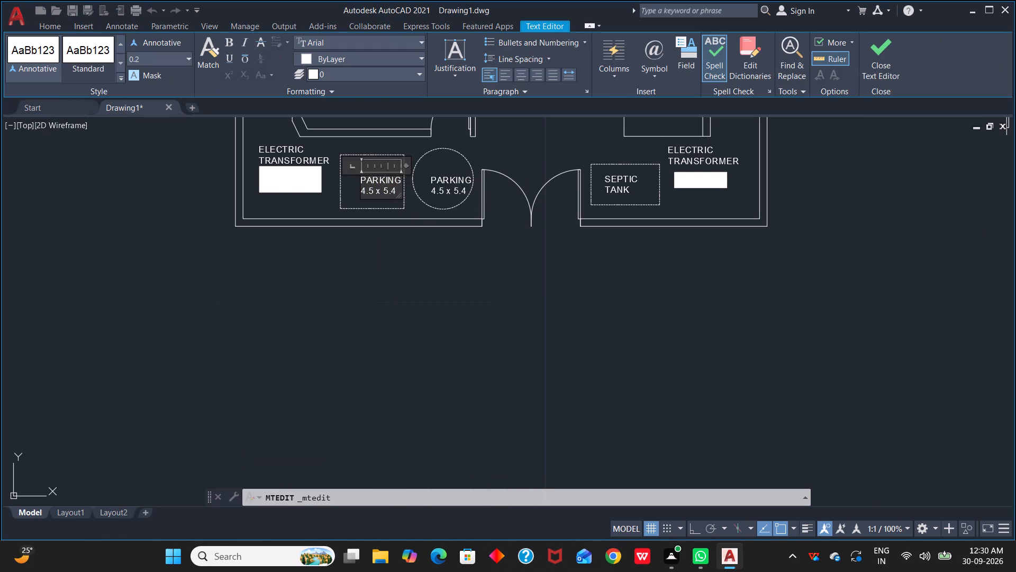
left_click_drag(394, 192, 357, 180)
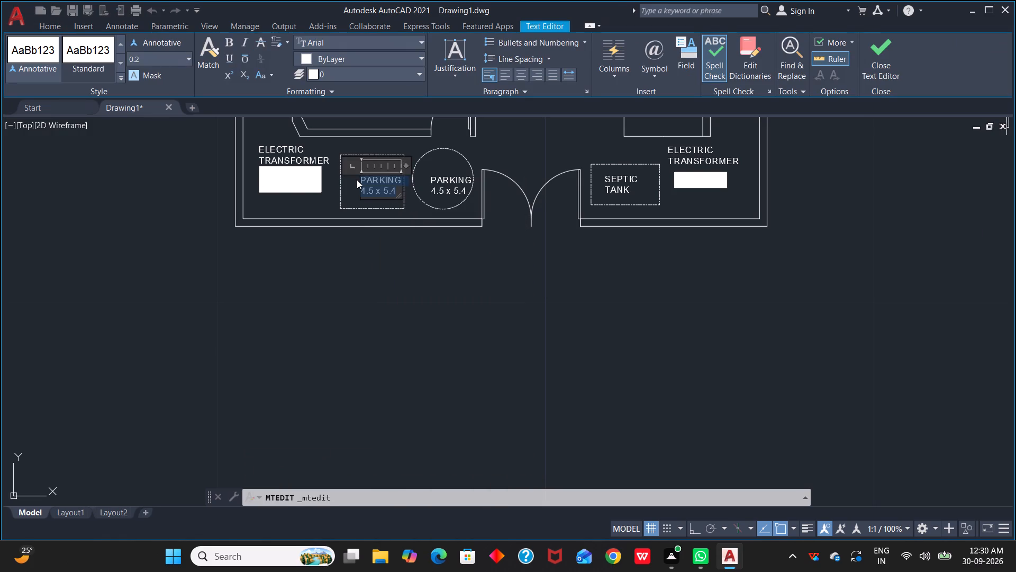
key("BackSpace")
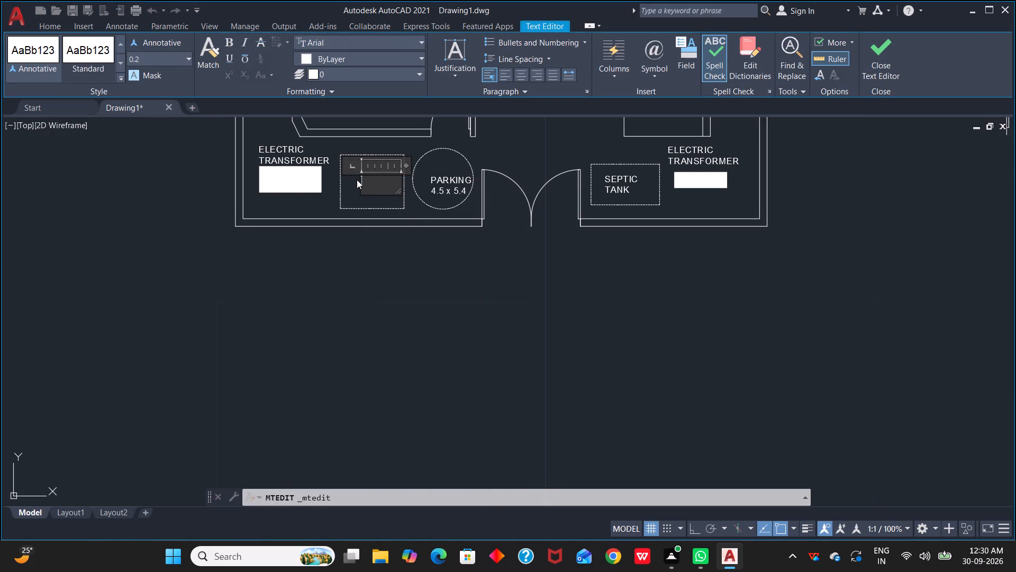
type("WATER S")
key("u")
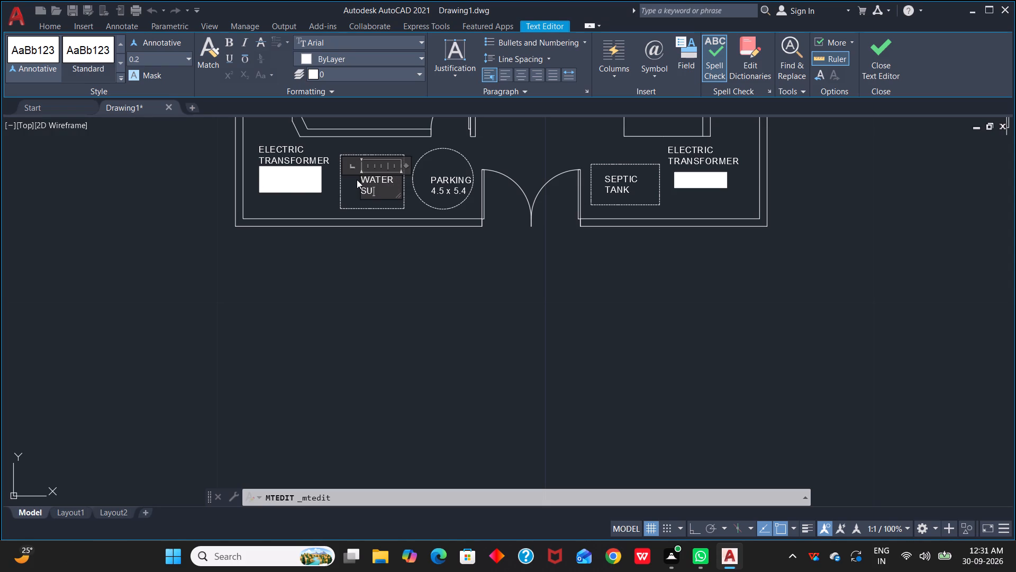
type("MP")
left_click(347, 187)
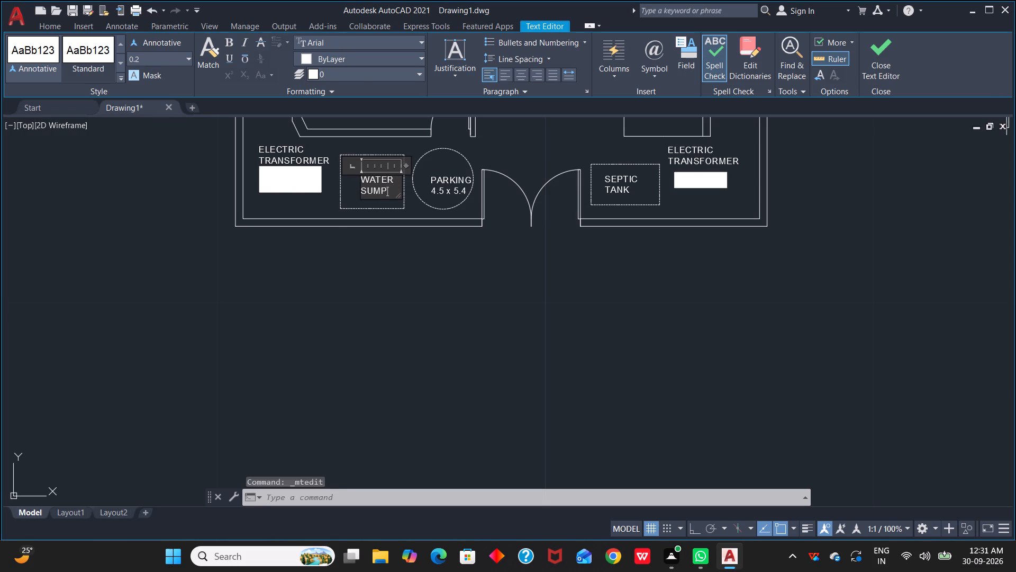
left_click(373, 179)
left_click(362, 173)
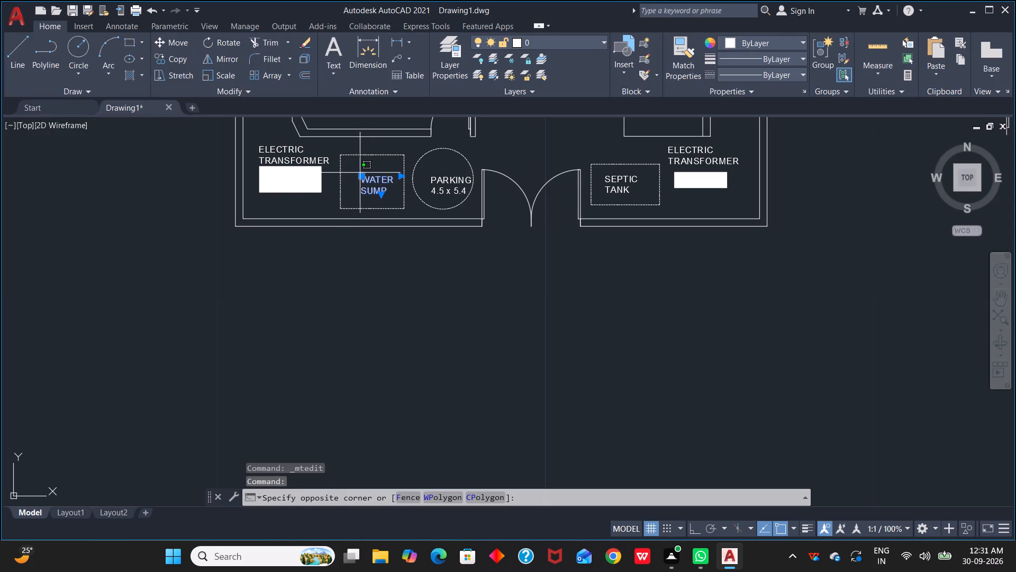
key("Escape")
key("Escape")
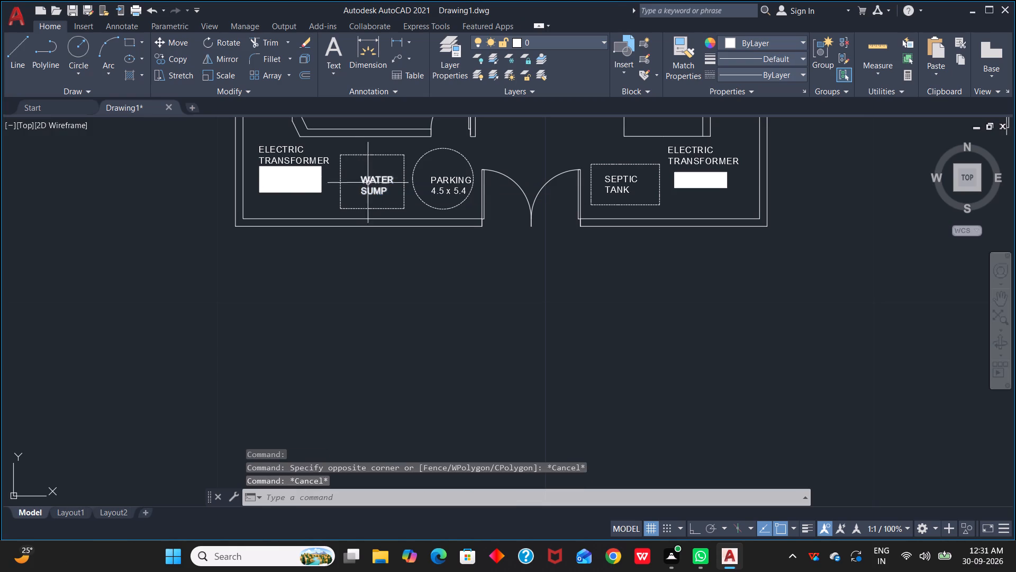
Move the WATER SUMP label inside the dashed square slightly up and toward the ELECTRIC TRANSFORMER label.
left_click(370, 184)
left_click_drag(363, 177, 351, 170)
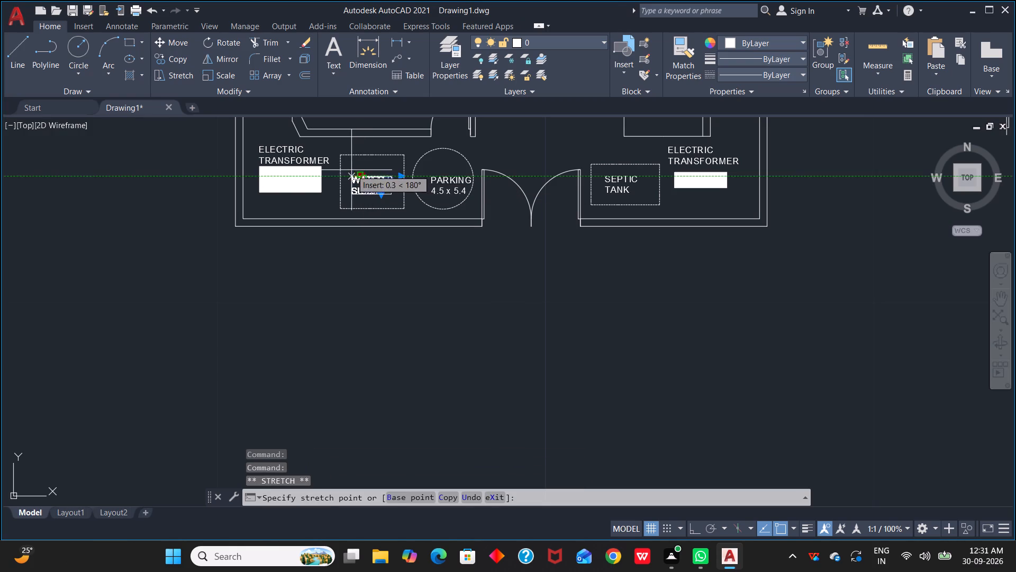
left_click_drag(351, 170, 351, 167)
left_click(351, 167)
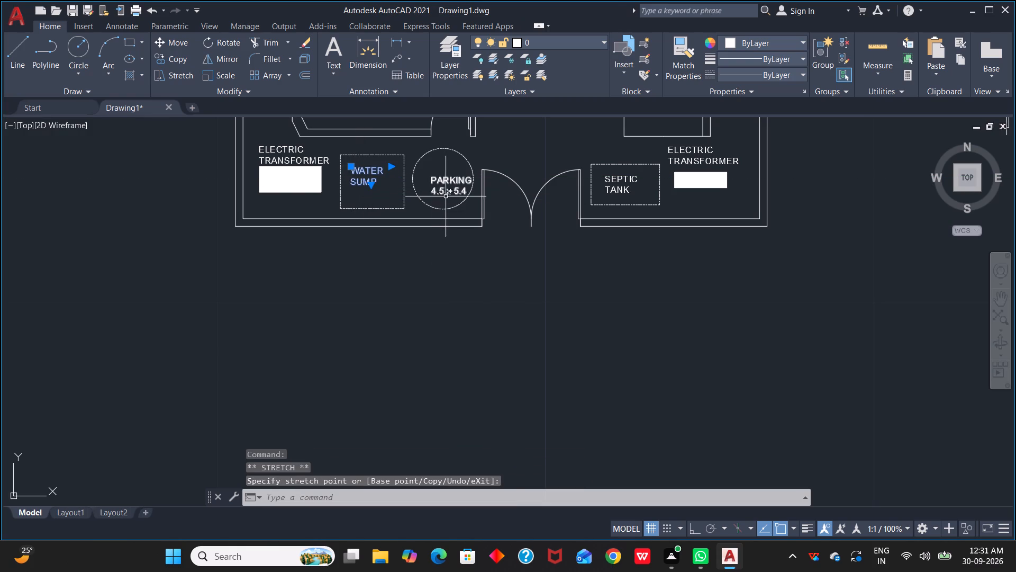
key("Escape")
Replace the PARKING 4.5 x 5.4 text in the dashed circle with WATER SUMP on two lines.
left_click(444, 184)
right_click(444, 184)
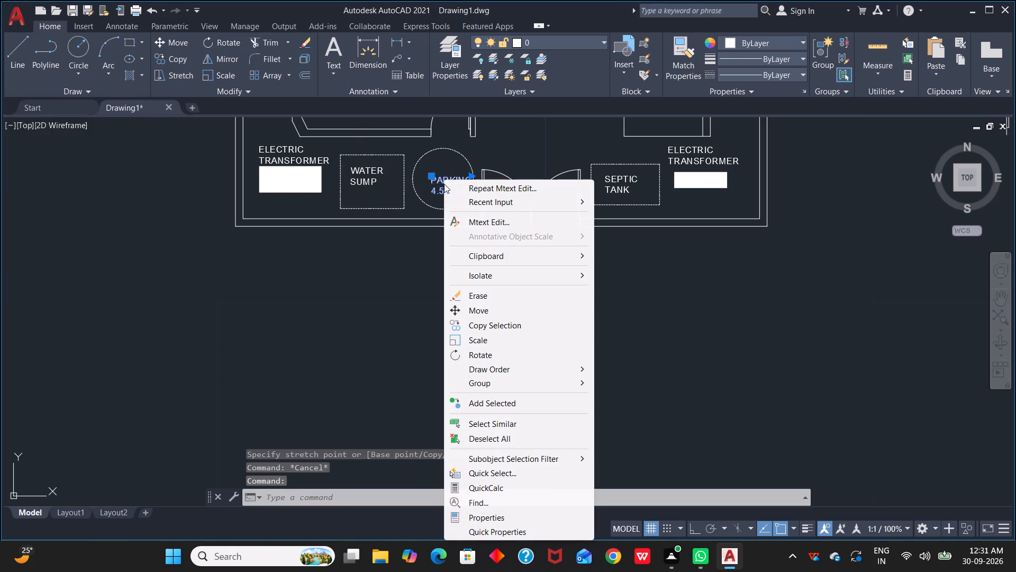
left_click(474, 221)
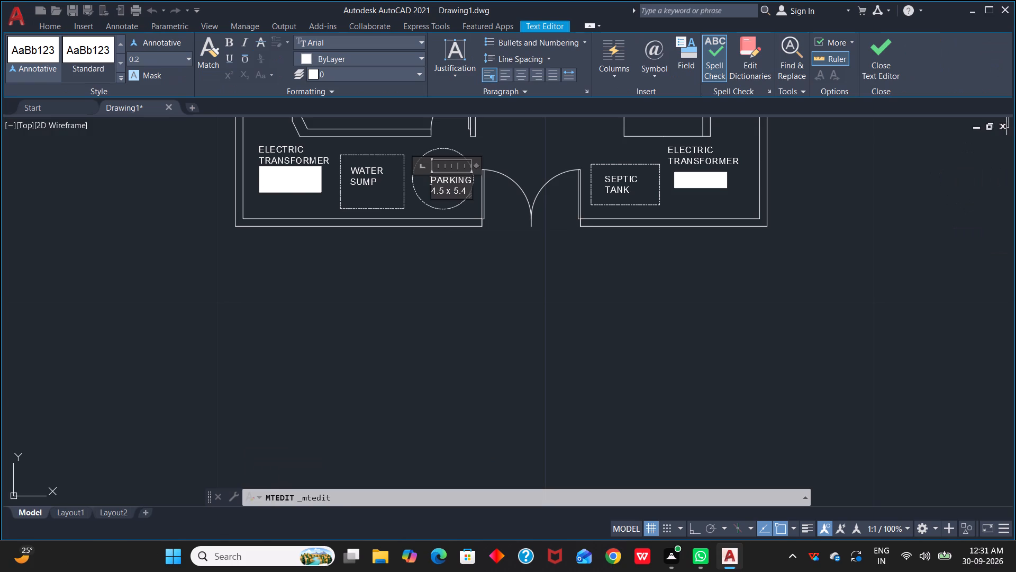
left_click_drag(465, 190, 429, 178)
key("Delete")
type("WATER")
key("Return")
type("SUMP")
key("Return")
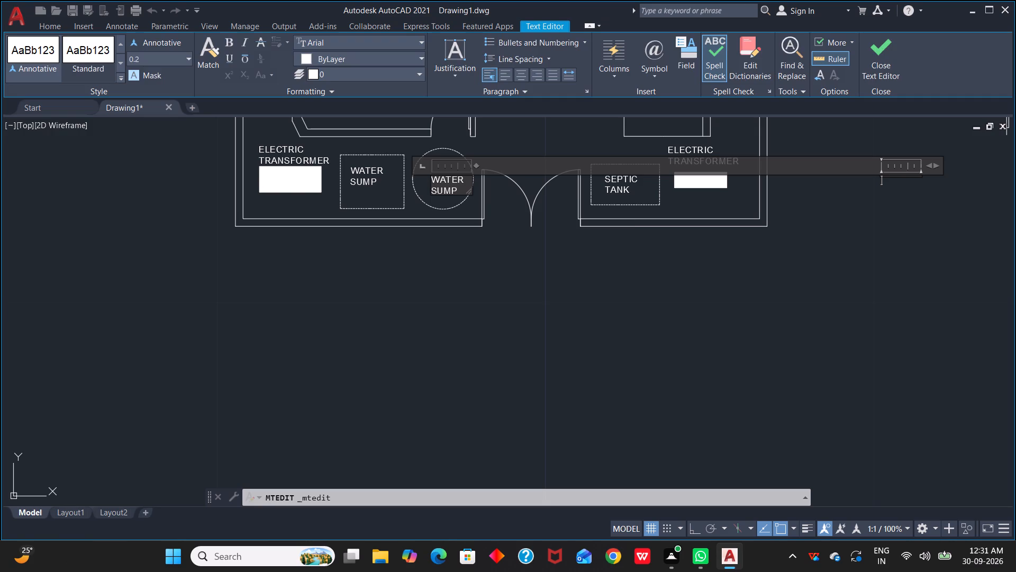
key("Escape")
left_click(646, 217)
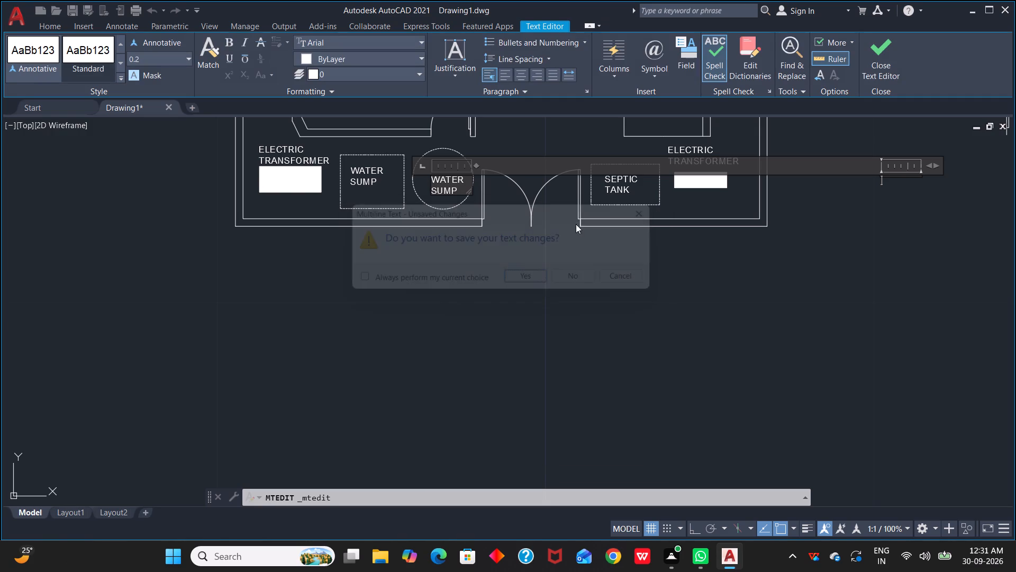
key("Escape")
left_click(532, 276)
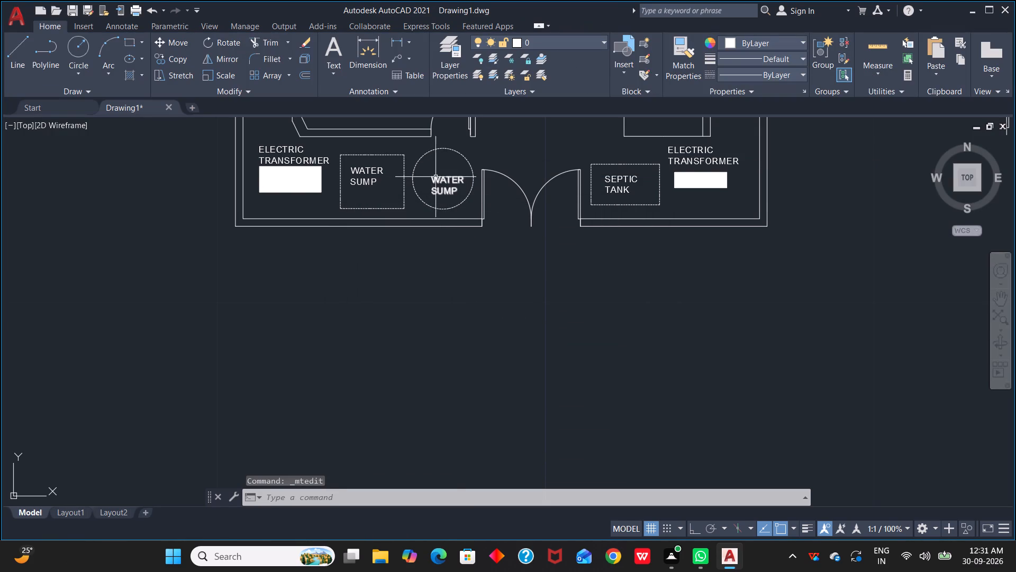
Delete the text label inside the dashed circle.
left_click(441, 179)
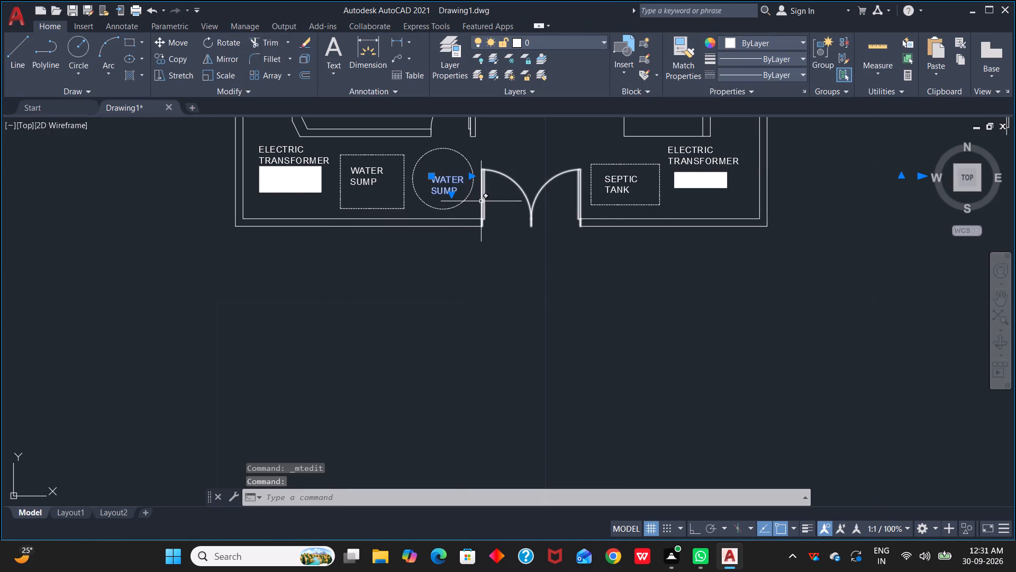
key("Delete")
Copy the WATER SUMP label from the dashed square into the dashed circle, about 2.3 away.
left_click(361, 172)
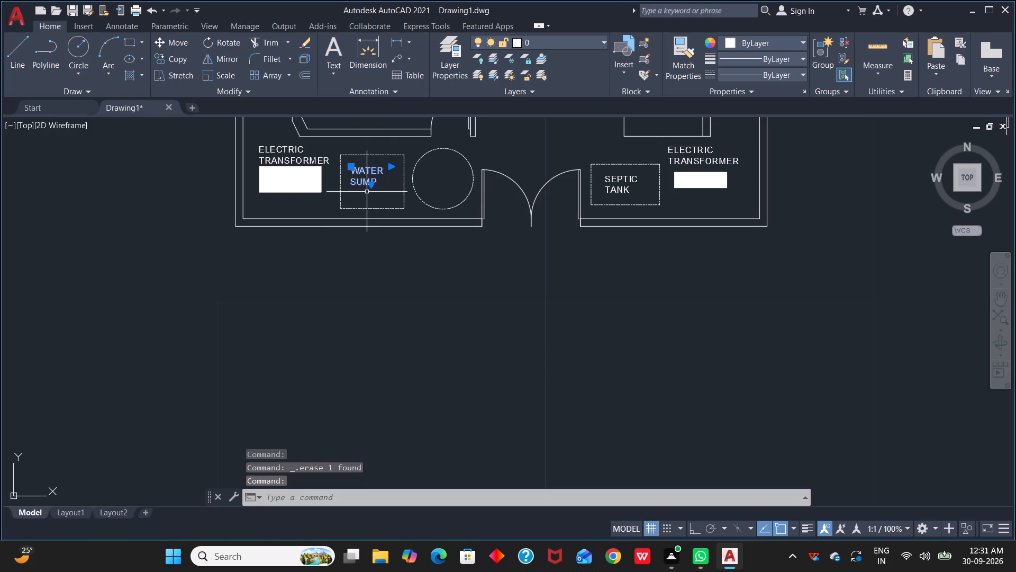
key("c")
key("o")
key("space")
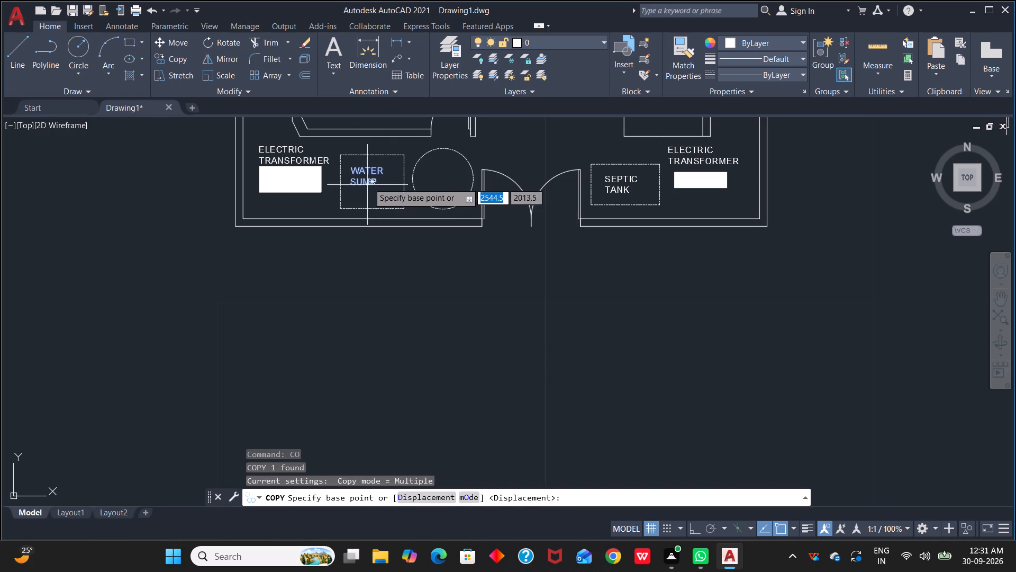
left_click(351, 167)
left_click(425, 171)
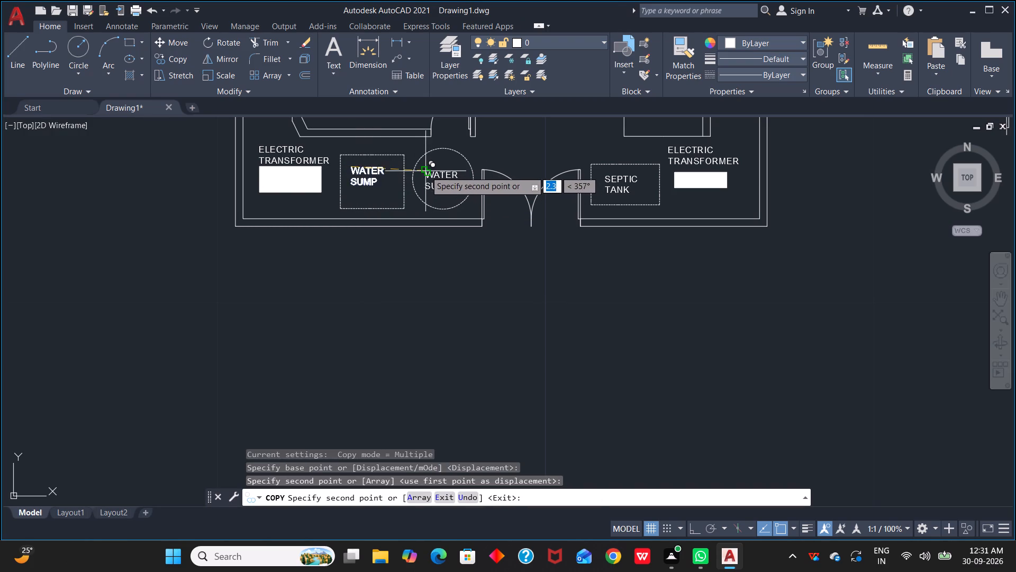
key("Escape")
Move the dashed water sump square together with its label up against the house wall.
scroll(375, 195, "up", 1)
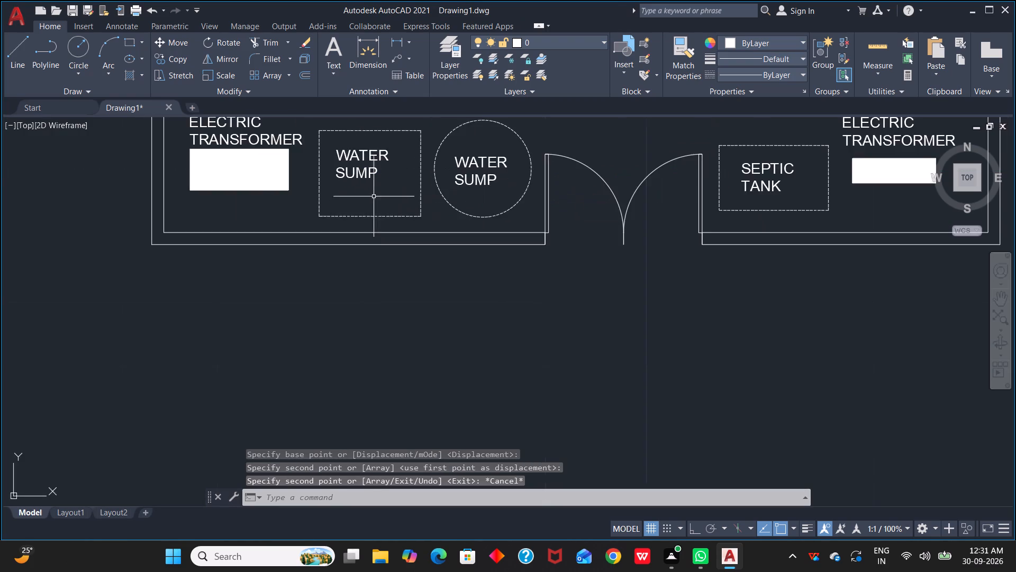
middle_click_drag(372, 200, 443, 138)
scroll(444, 148, "down", 1)
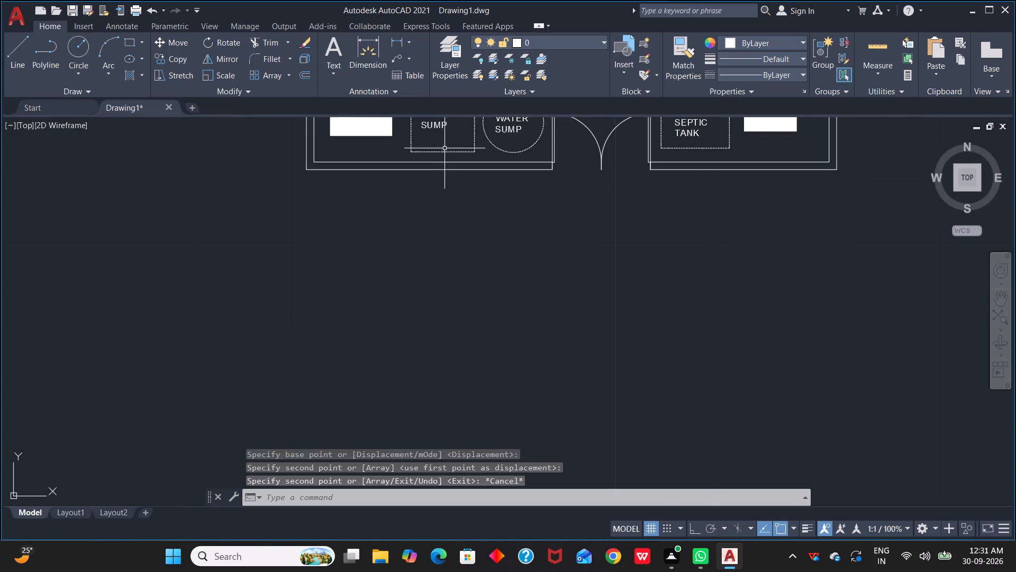
scroll(449, 157, "down", 1)
middle_click_drag(499, 141, 517, 199)
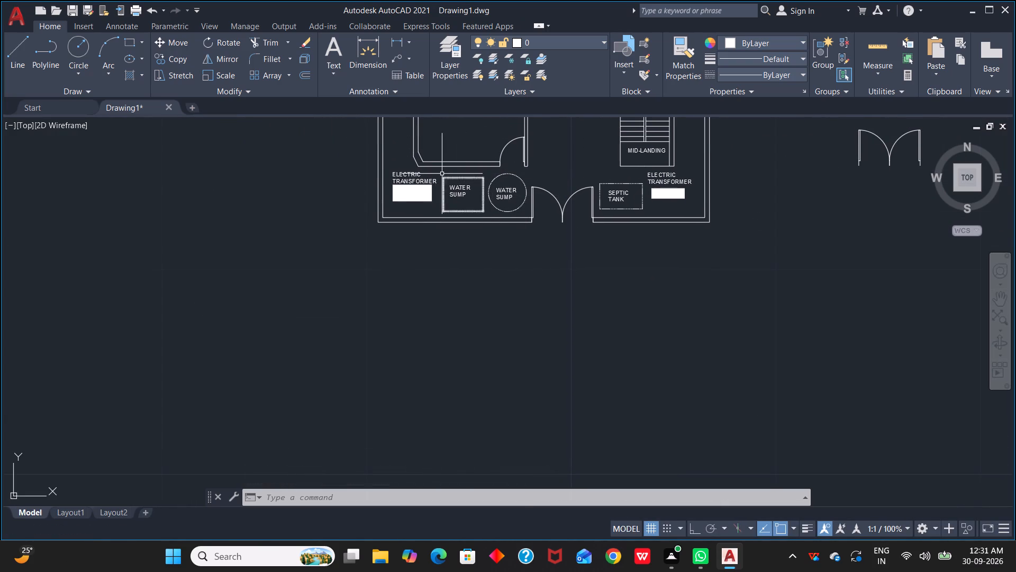
left_click(438, 170)
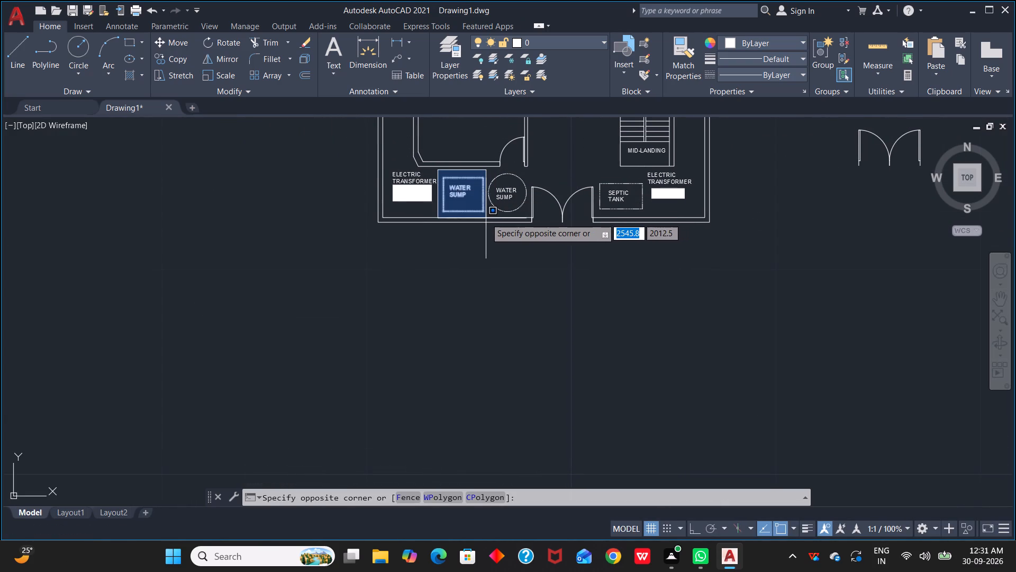
left_click(486, 218)
left_click(165, 40)
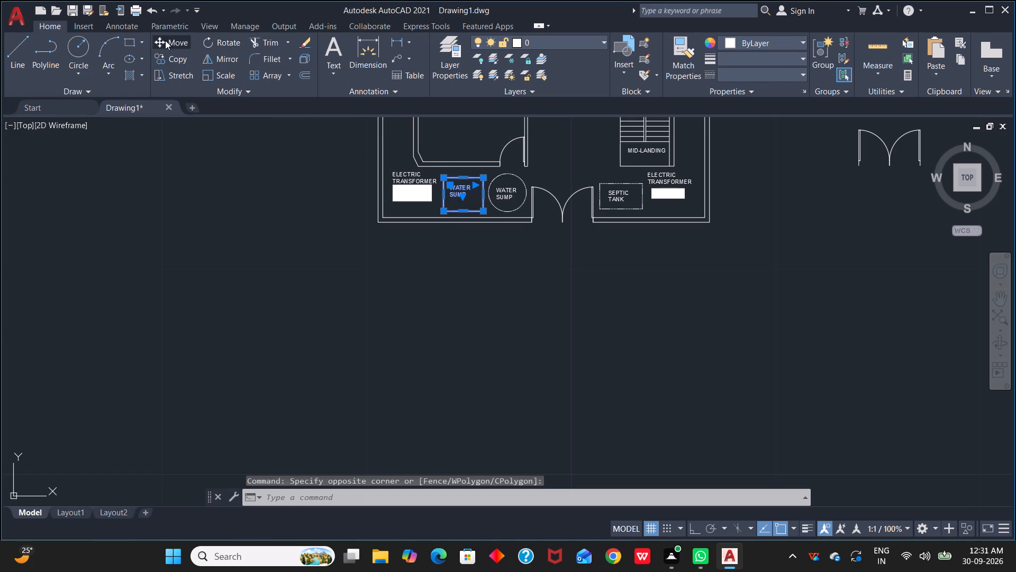
left_click_drag(463, 177, 462, 169)
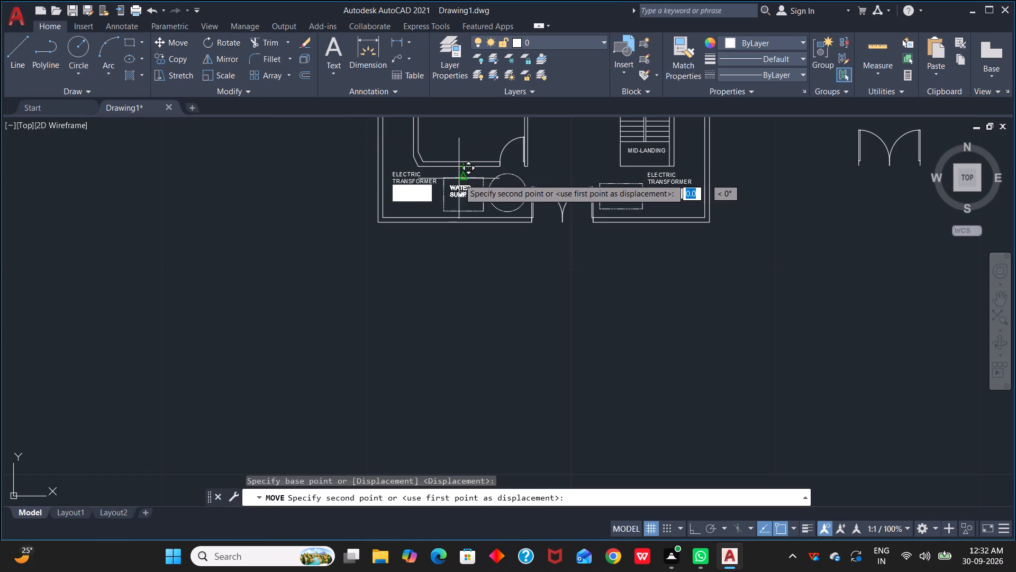
left_click(461, 171)
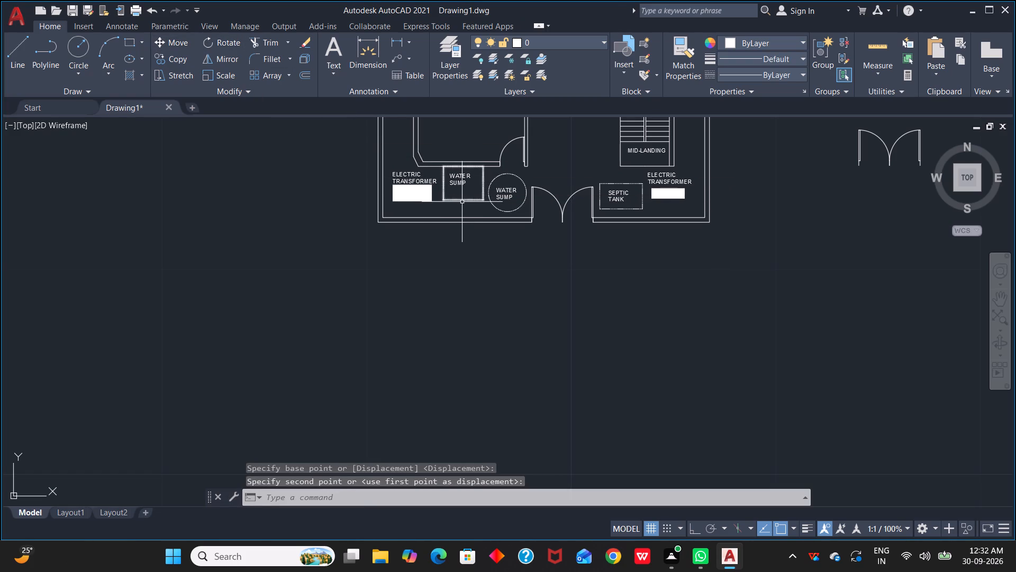
Move the dashed square alone back down from the house wall, leaving its WATER SUMP label in place.
left_click_drag(462, 201, 460, 209)
key("Escape")
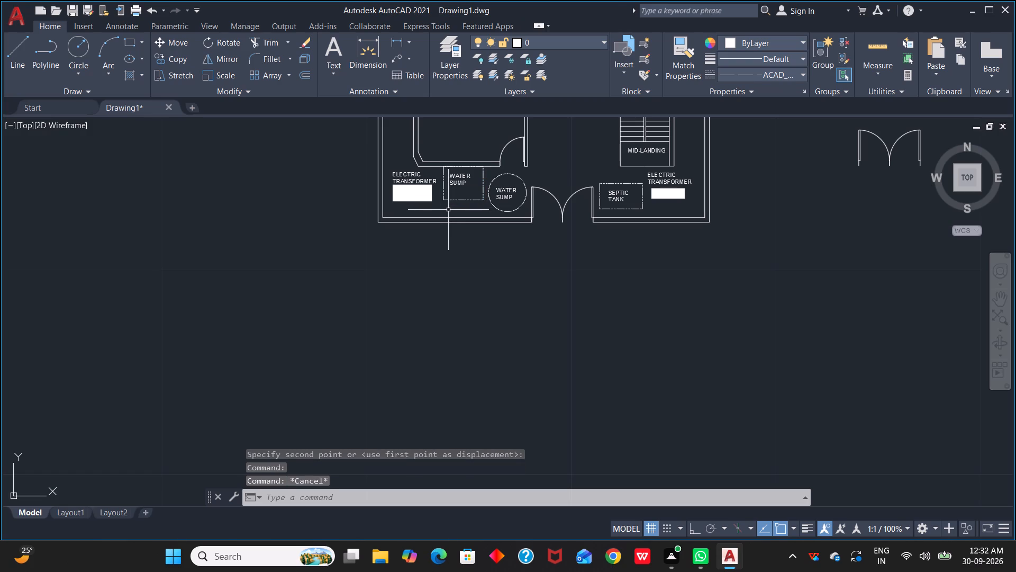
left_click(170, 48)
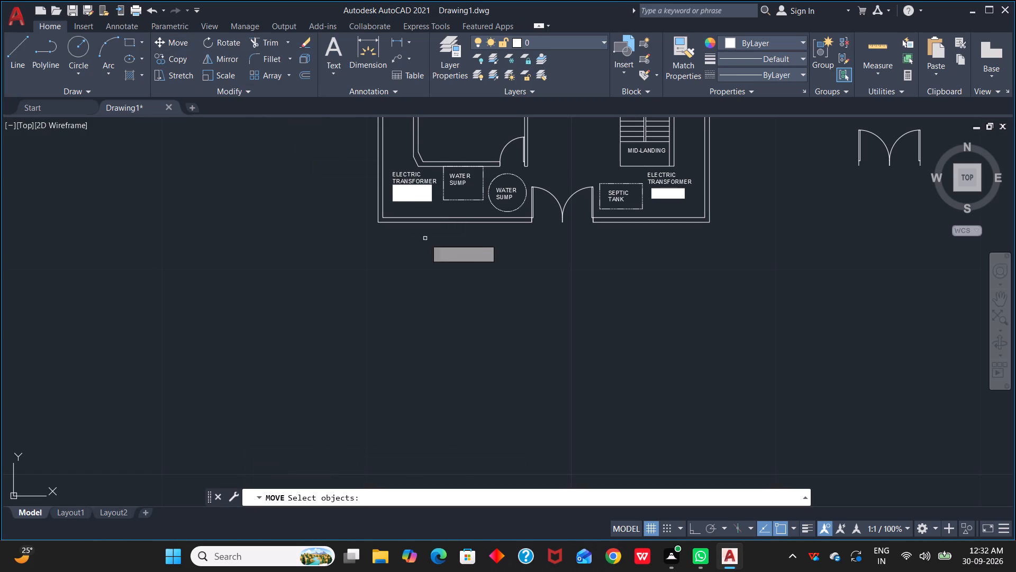
left_click(462, 200)
key("space")
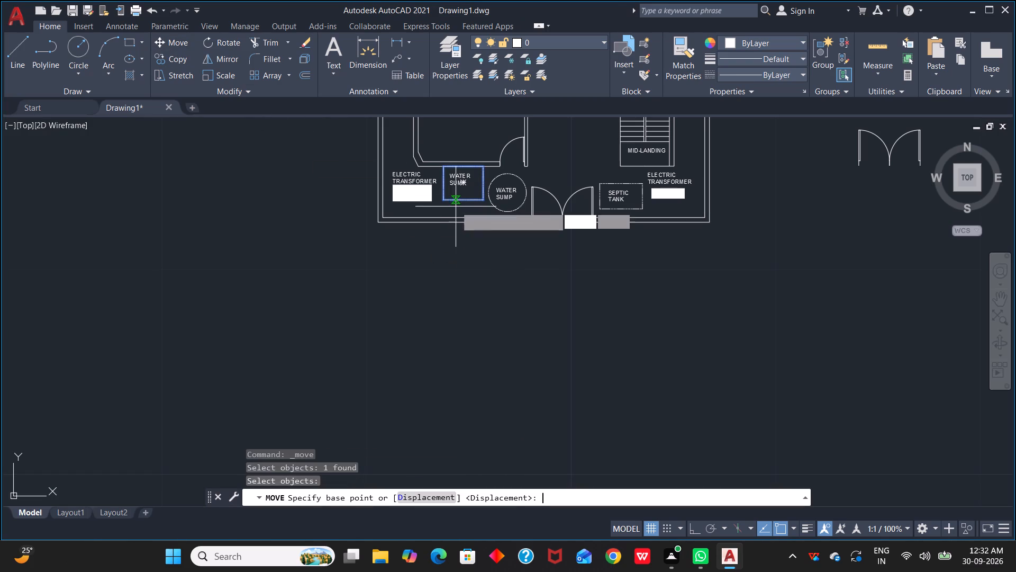
left_click_drag(461, 202, 460, 210)
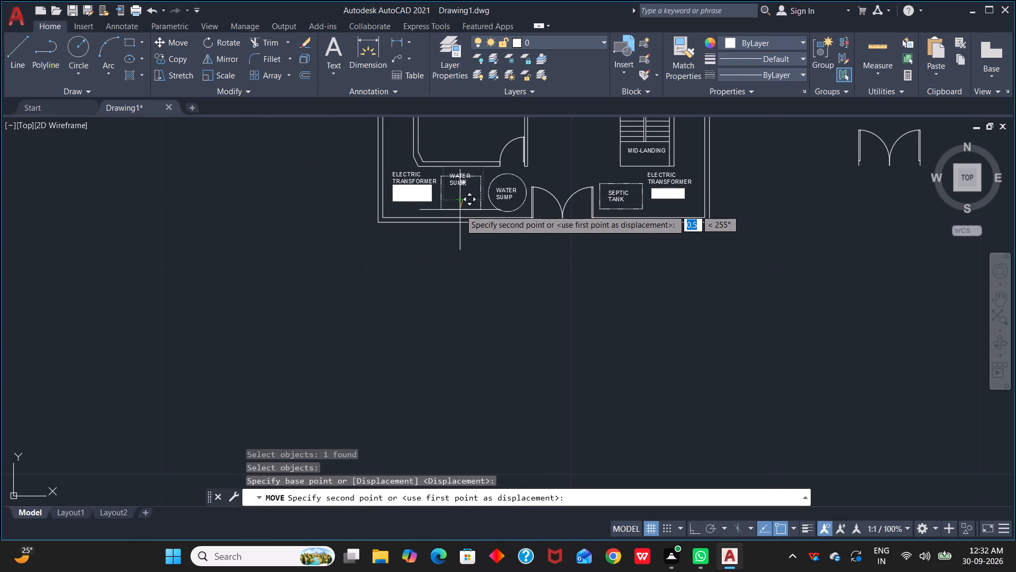
left_click_drag(460, 210, 461, 208)
left_click(461, 208)
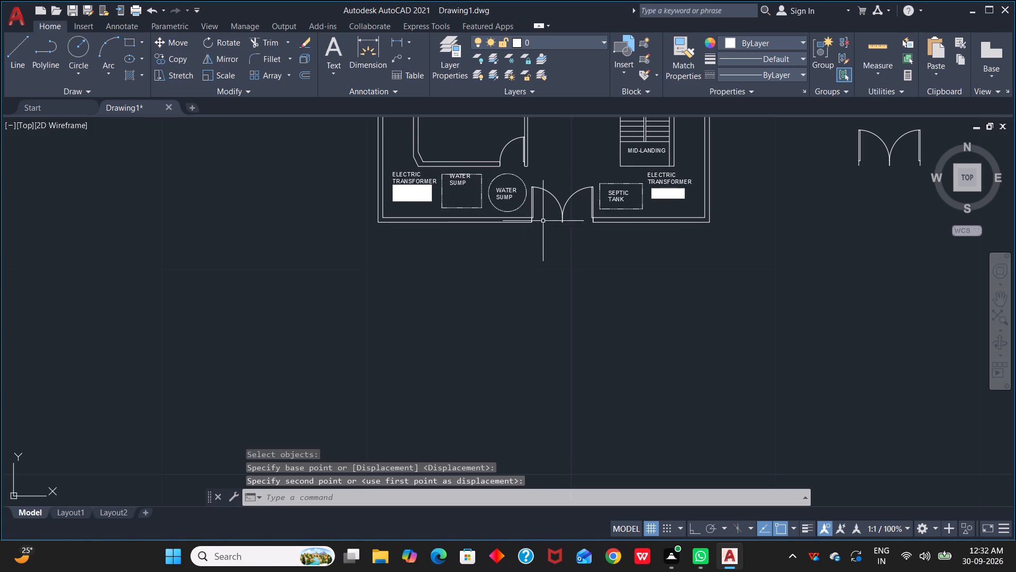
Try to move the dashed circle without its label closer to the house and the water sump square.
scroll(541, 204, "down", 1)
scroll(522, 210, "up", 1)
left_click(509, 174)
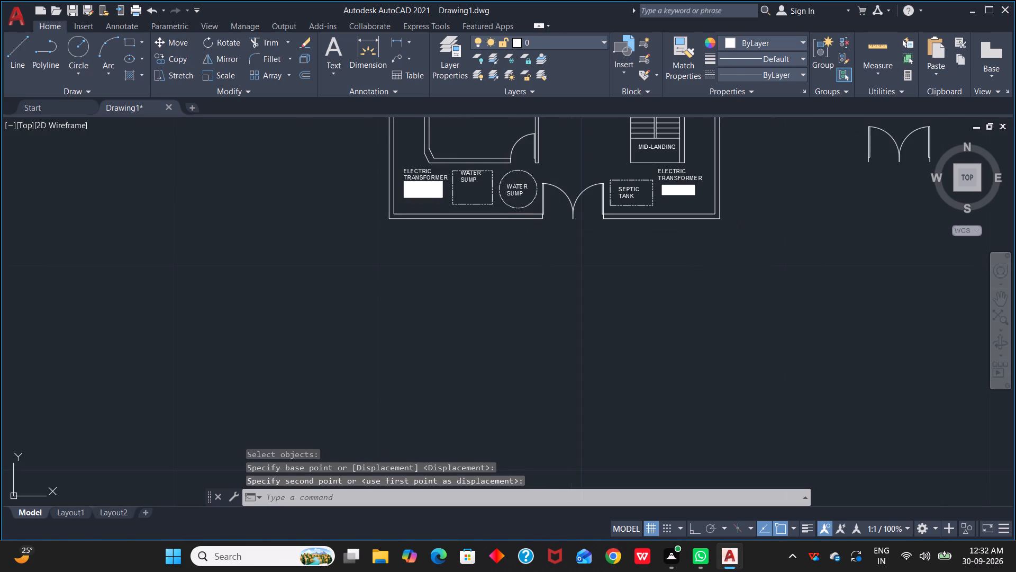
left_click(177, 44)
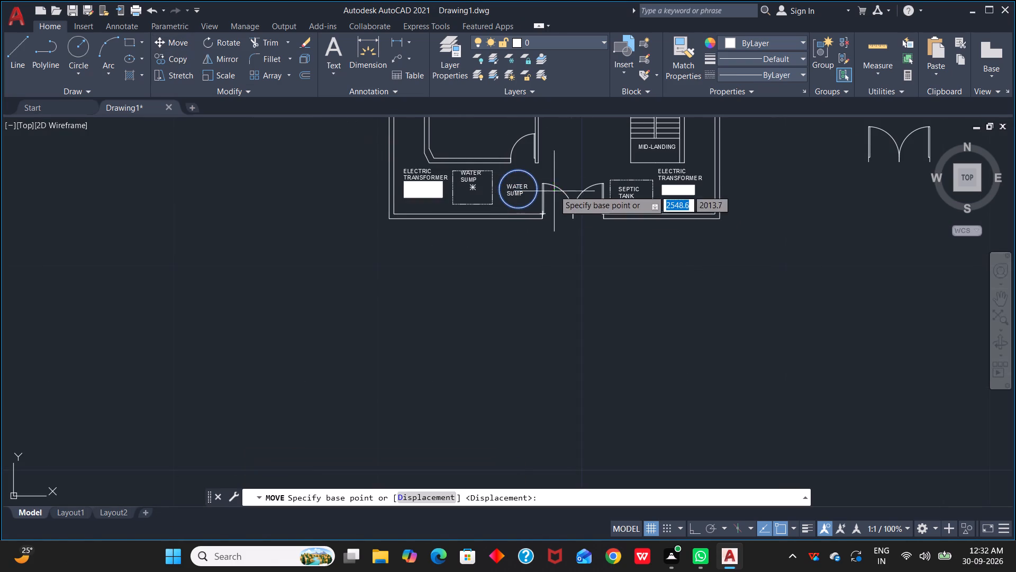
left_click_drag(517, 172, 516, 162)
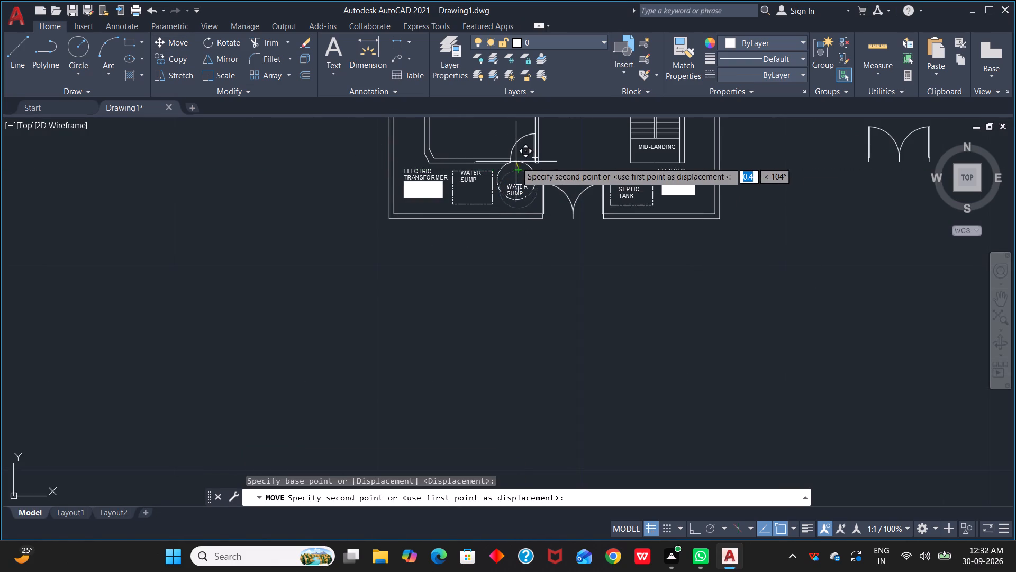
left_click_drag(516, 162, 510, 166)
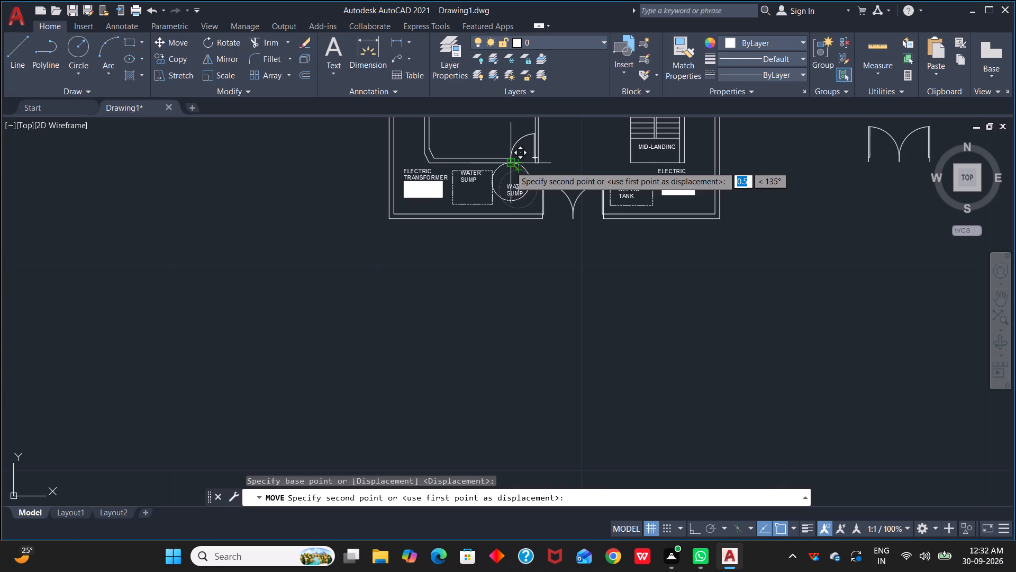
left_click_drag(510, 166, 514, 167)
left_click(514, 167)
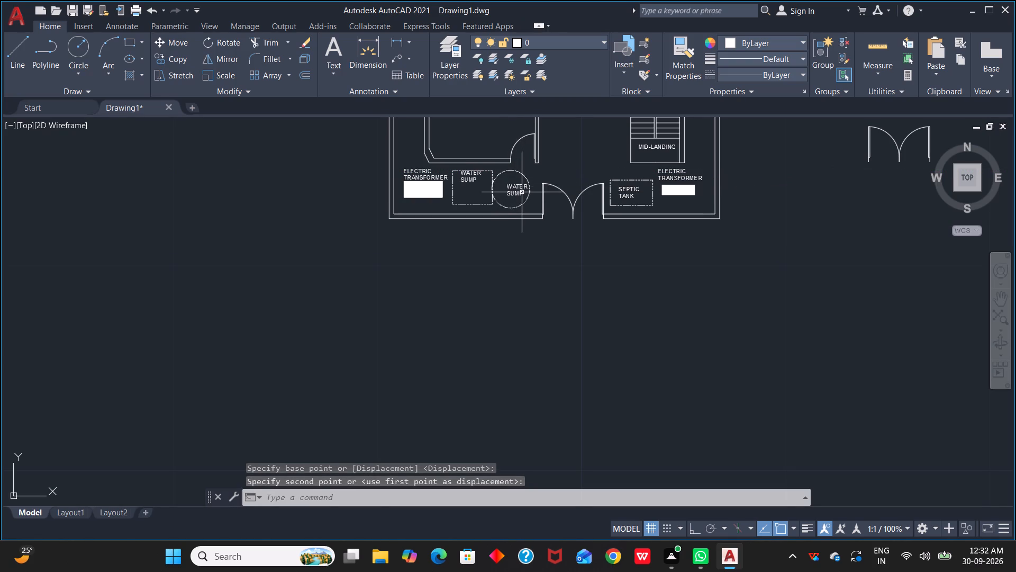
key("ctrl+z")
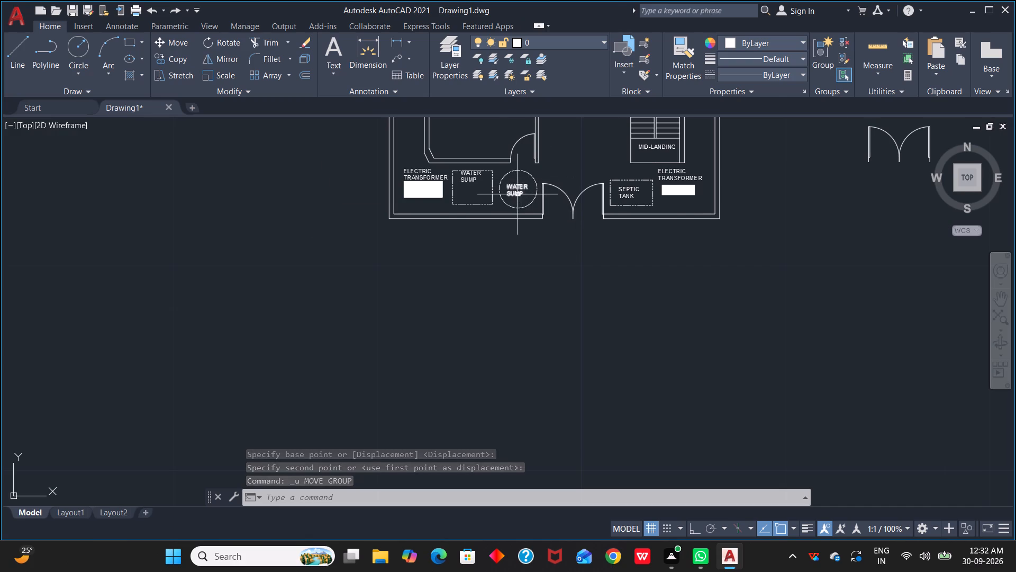
Move the dashed circle alone slightly closer to the house and the square sump, leaving its WATER SUMP label in place.
scroll(518, 194, "up", 2)
key("m")
key("space")
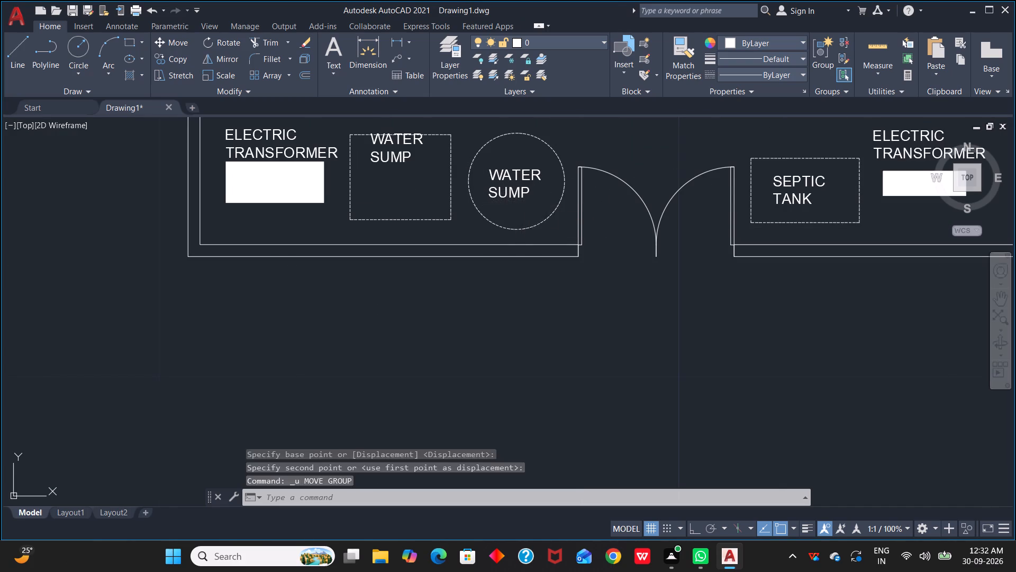
left_click(477, 213)
left_click(478, 212)
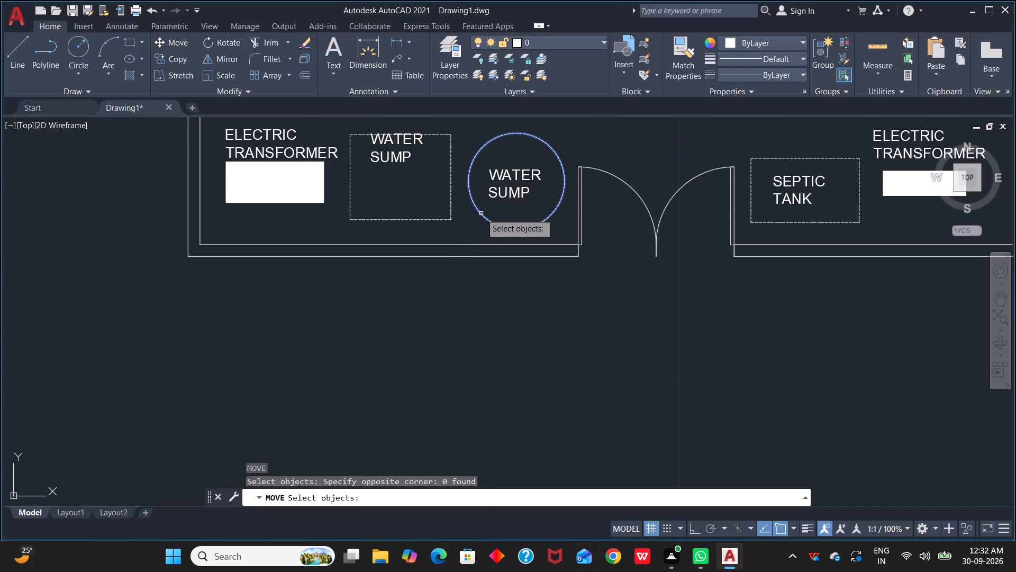
left_click(481, 213)
key("space")
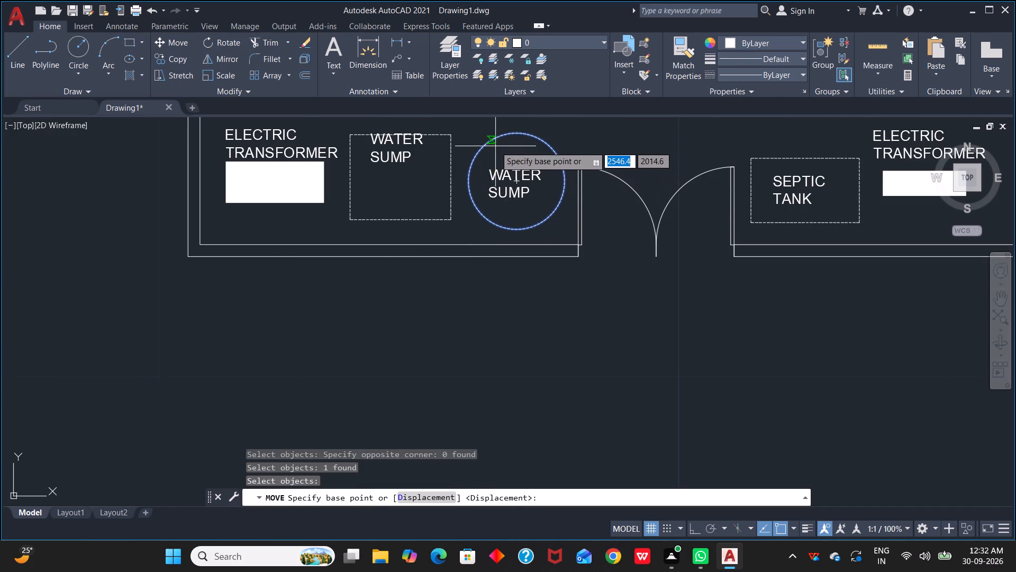
left_click(487, 148)
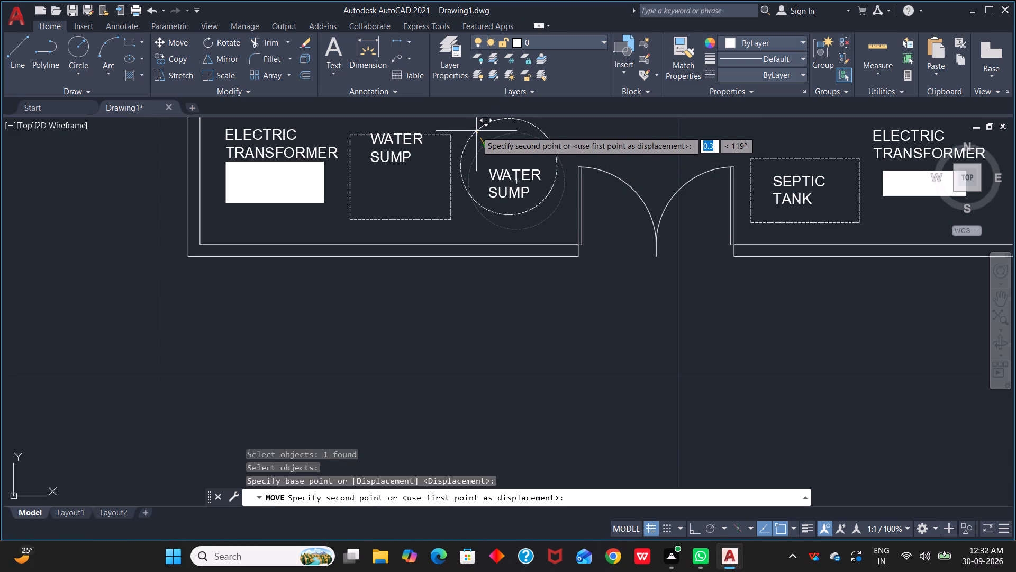
left_click(479, 137)
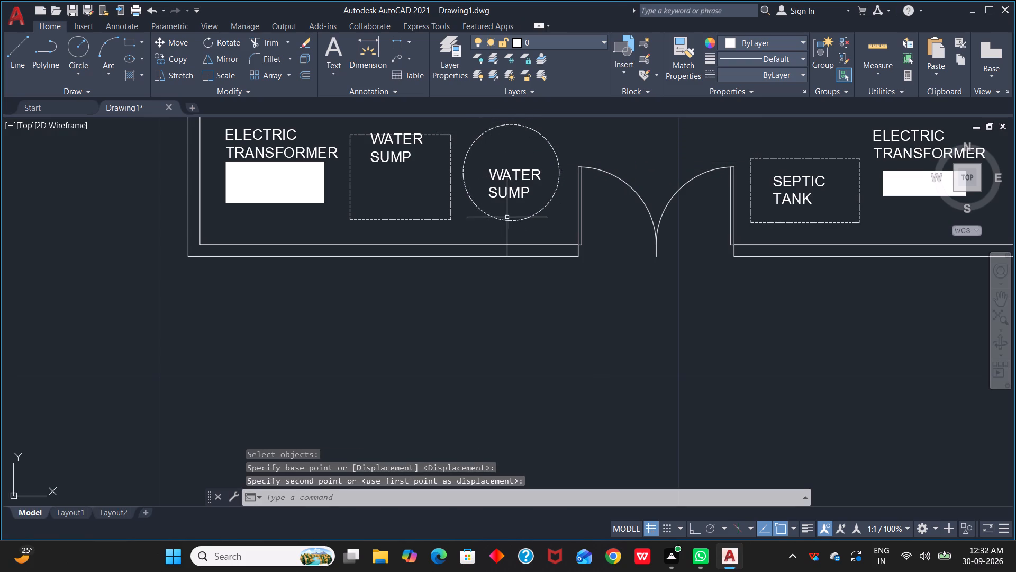
Move the square sump's WATER SUMP label down to the middle of the dashed square.
scroll(440, 191, "down", 1)
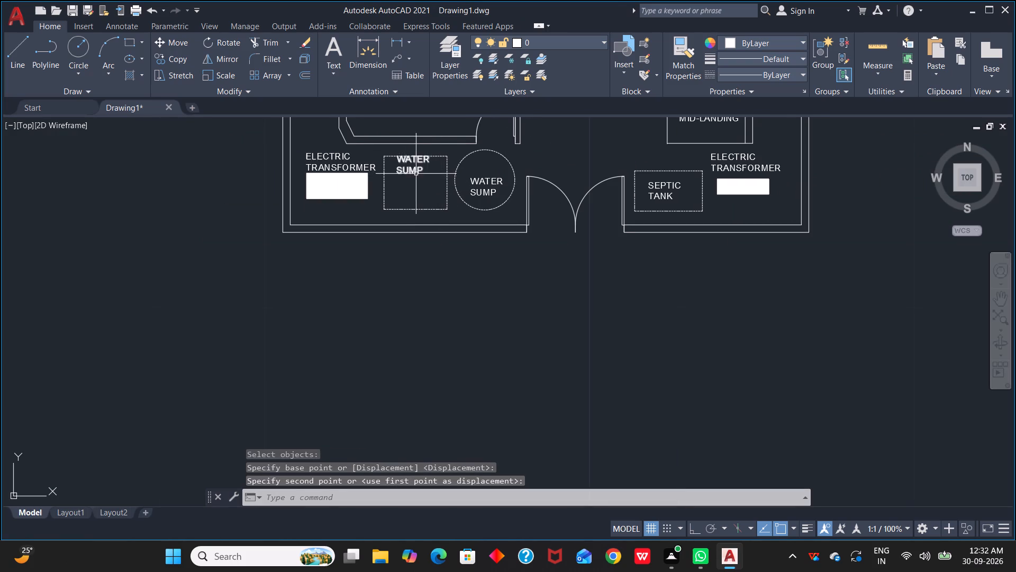
middle_click_drag(416, 174, 429, 204)
left_click(414, 199)
left_click_drag(412, 187, 409, 198)
left_click(409, 198)
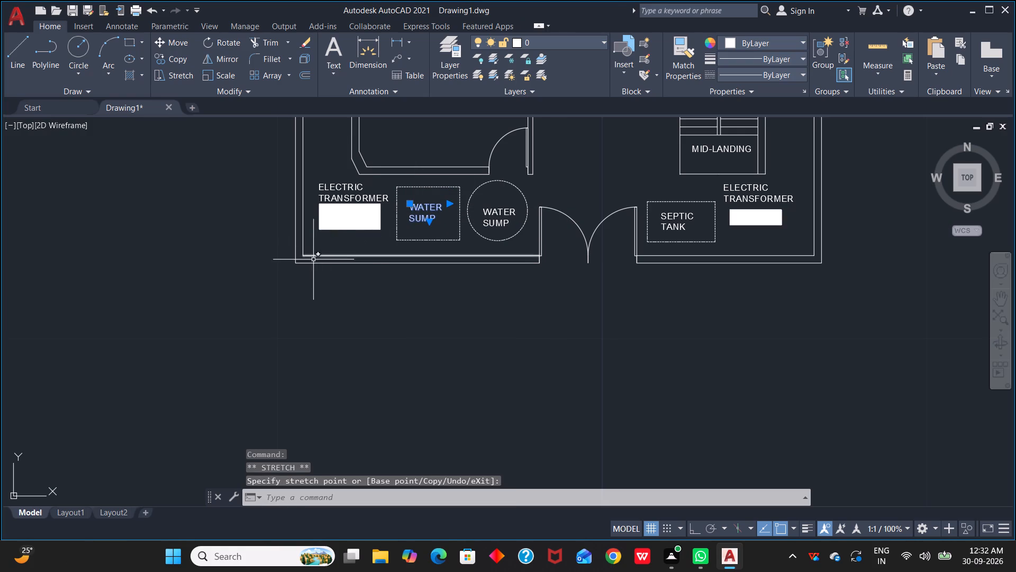
key("Escape")
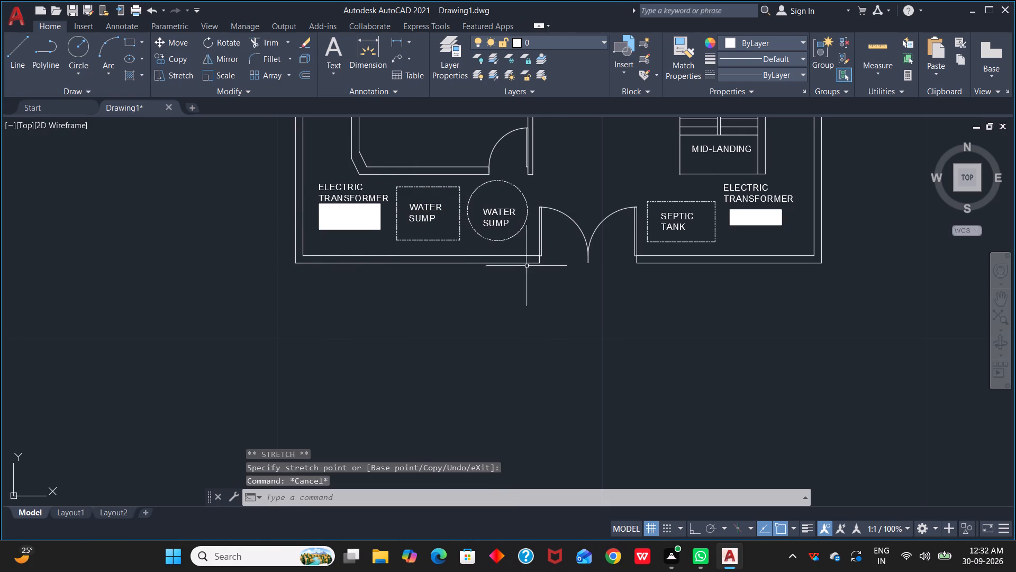
Copy the staircase's MID-LANDING label to two spots, one below the dashed square and one below the dashed circle.
left_click(712, 151)
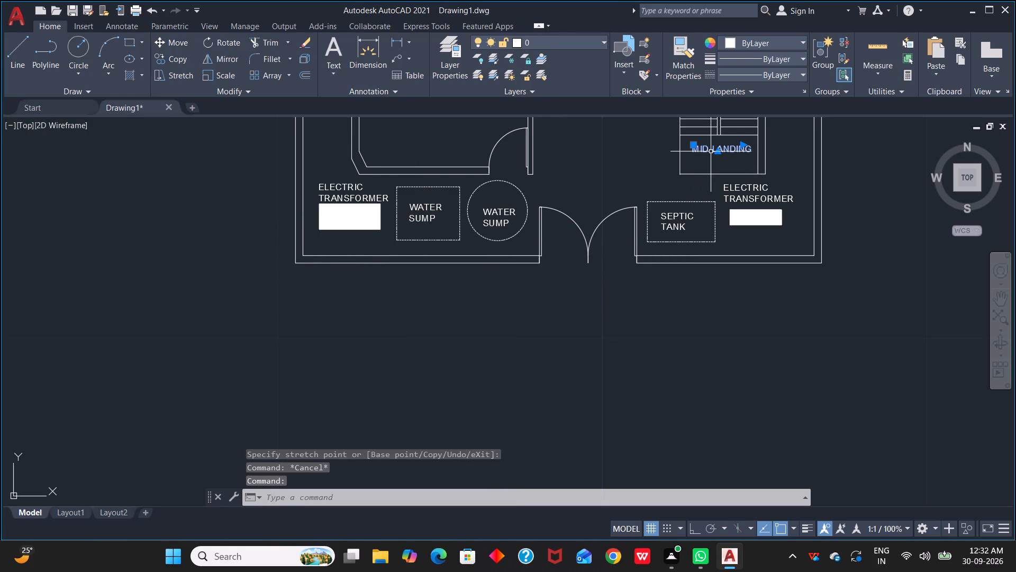
key("c")
type("O")
key("space")
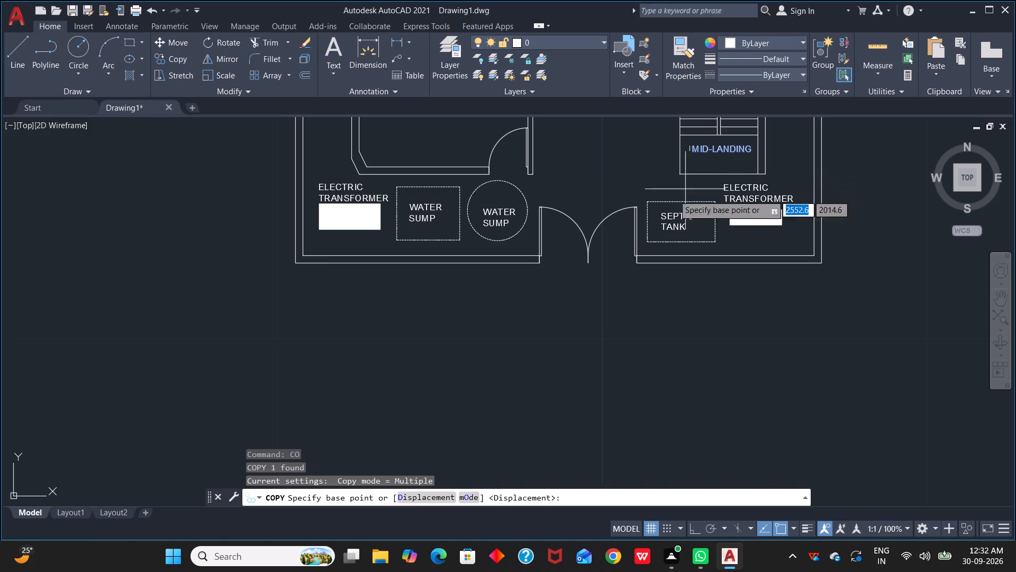
left_click(701, 151)
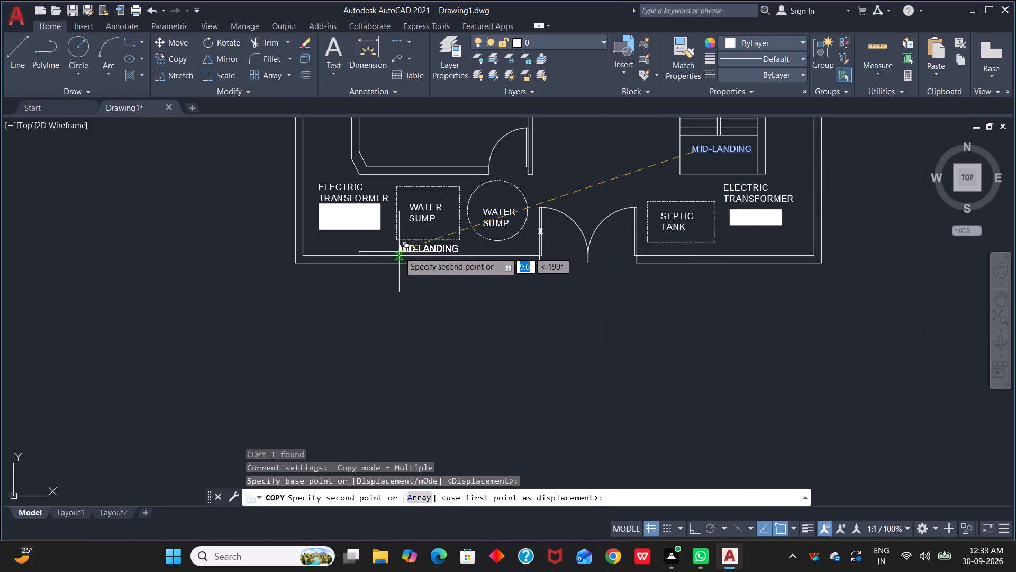
left_click(398, 252)
left_click(474, 252)
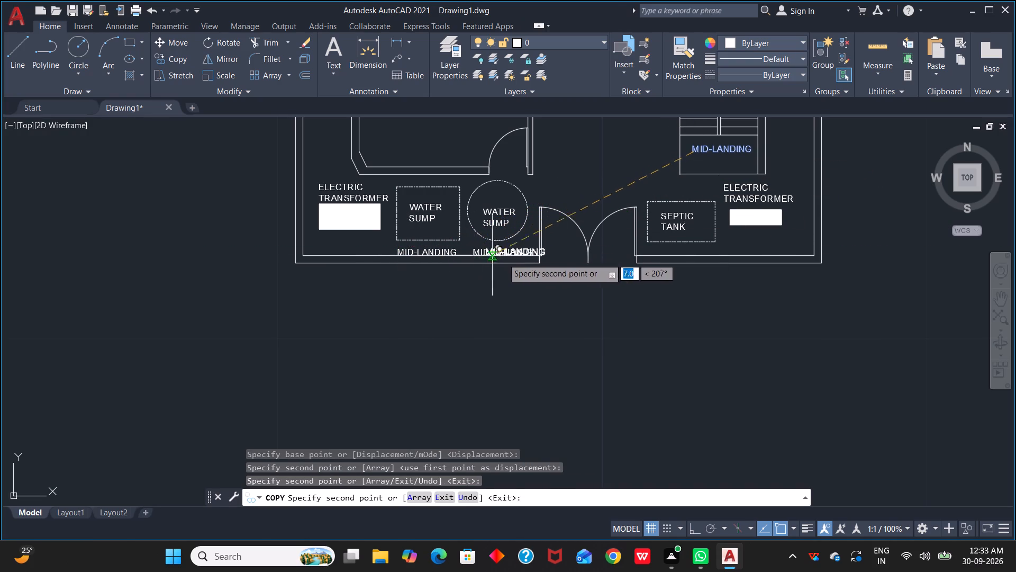
key("Escape")
Change the copied label below the dashed square to RECTANGULAR.
right_click(400, 253)
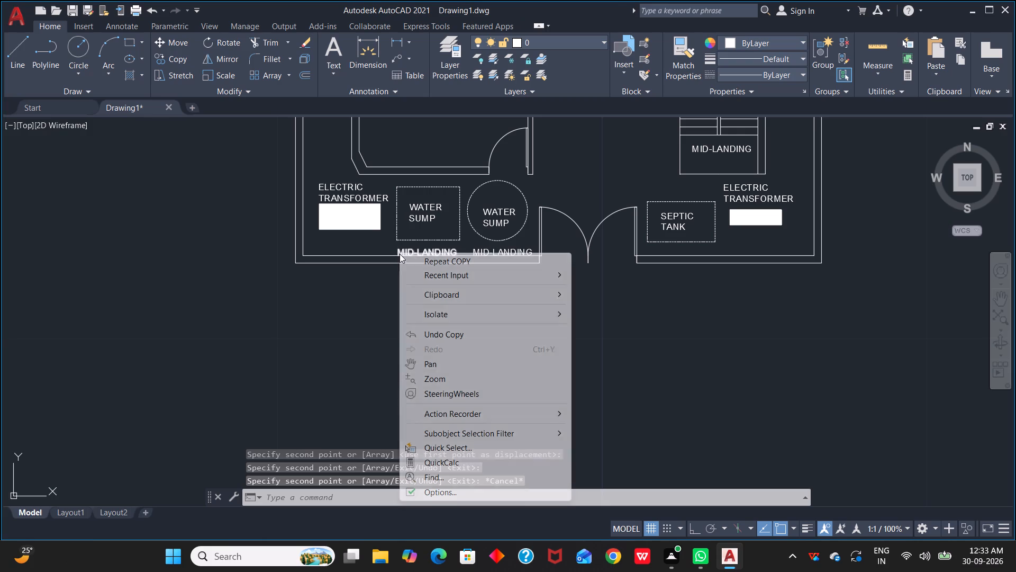
key("Escape")
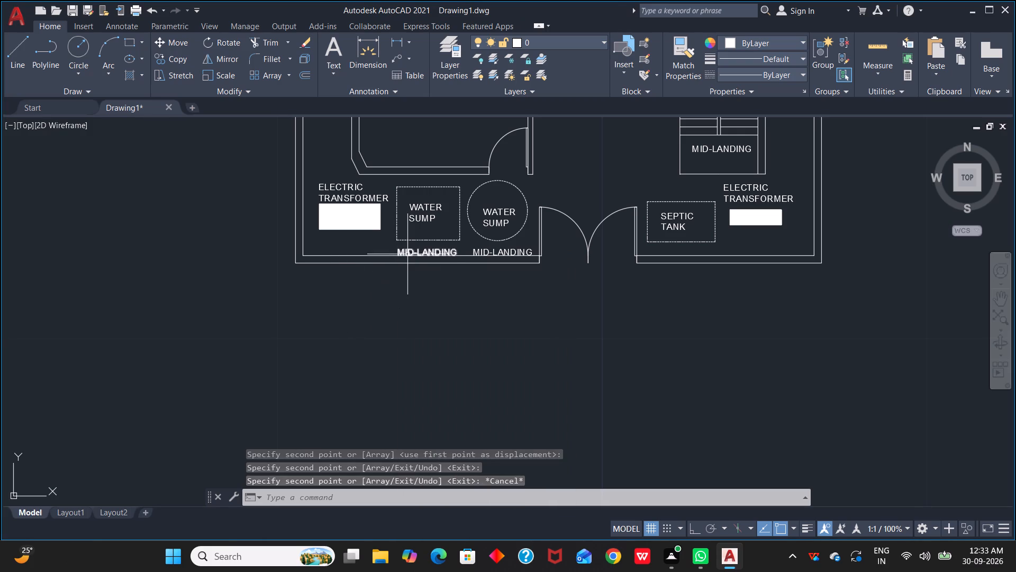
left_click(407, 253)
right_click(403, 262)
left_click(449, 224)
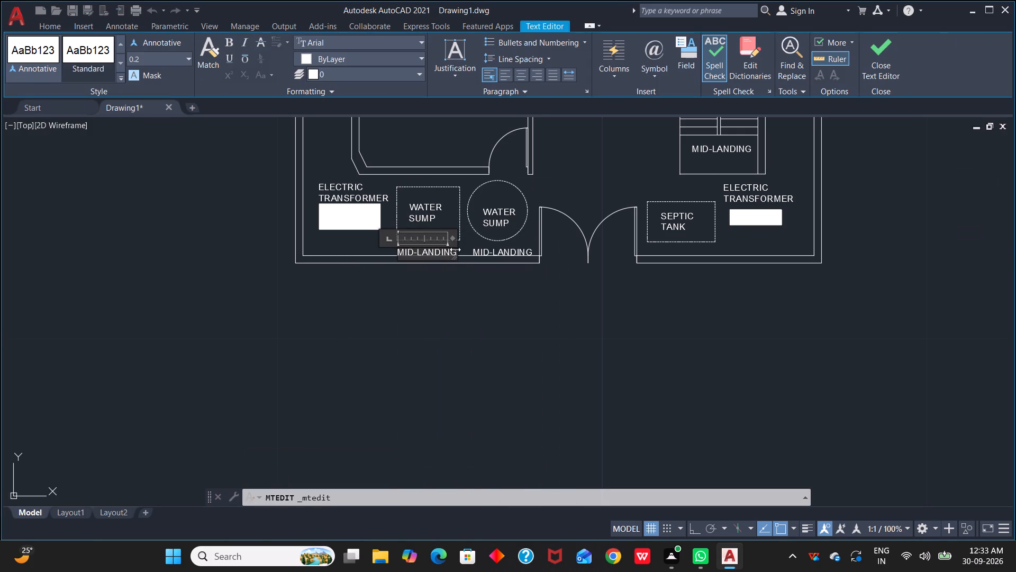
left_click(455, 249)
left_click_drag(455, 252, 396, 253)
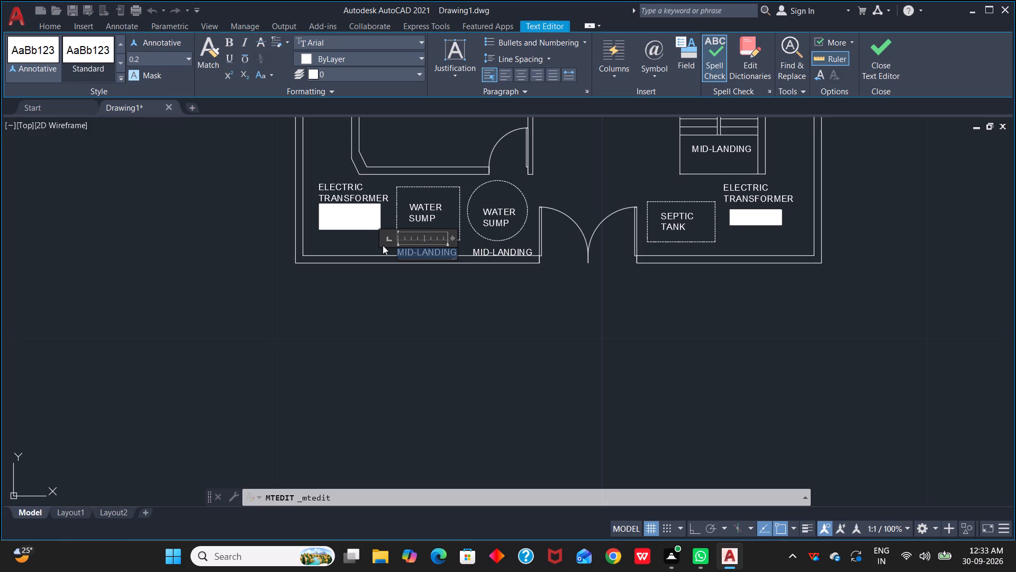
key("BackSpace")
type("RECTANGULAR")
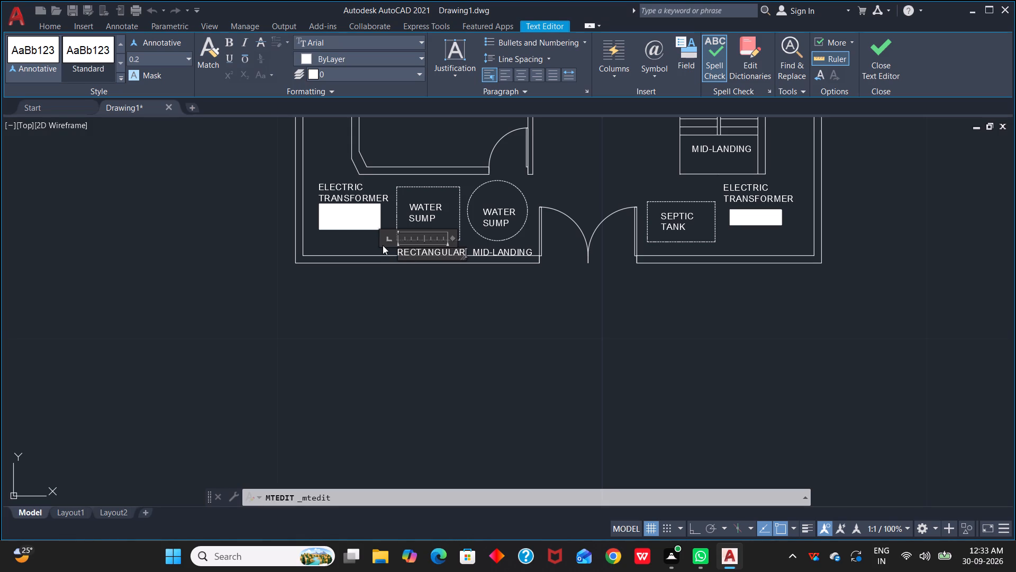
left_click(408, 228)
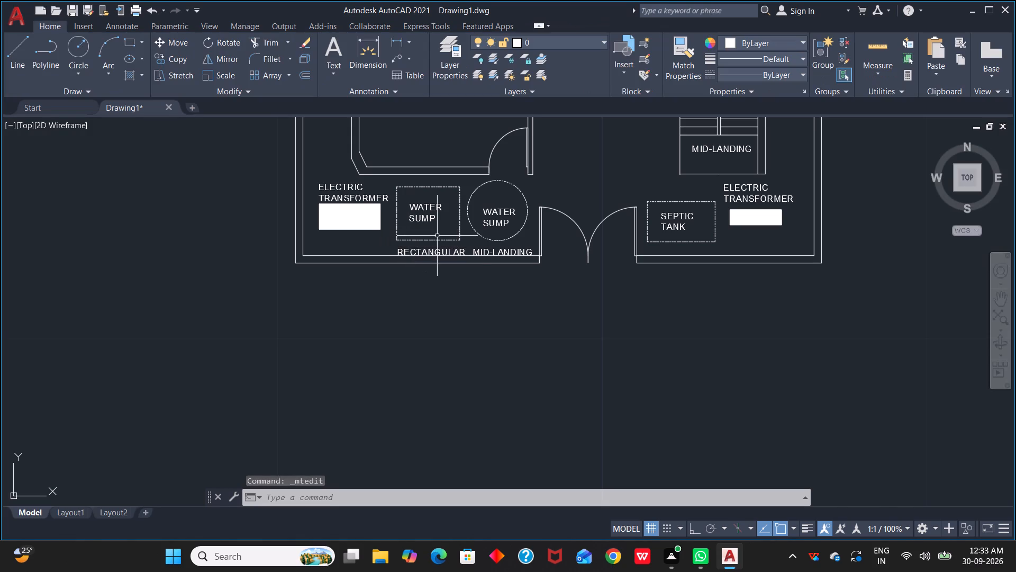
Move the RECTANGULAR label up to sit just beneath the dashed square, clear of the boundary wall line.
left_click(423, 255)
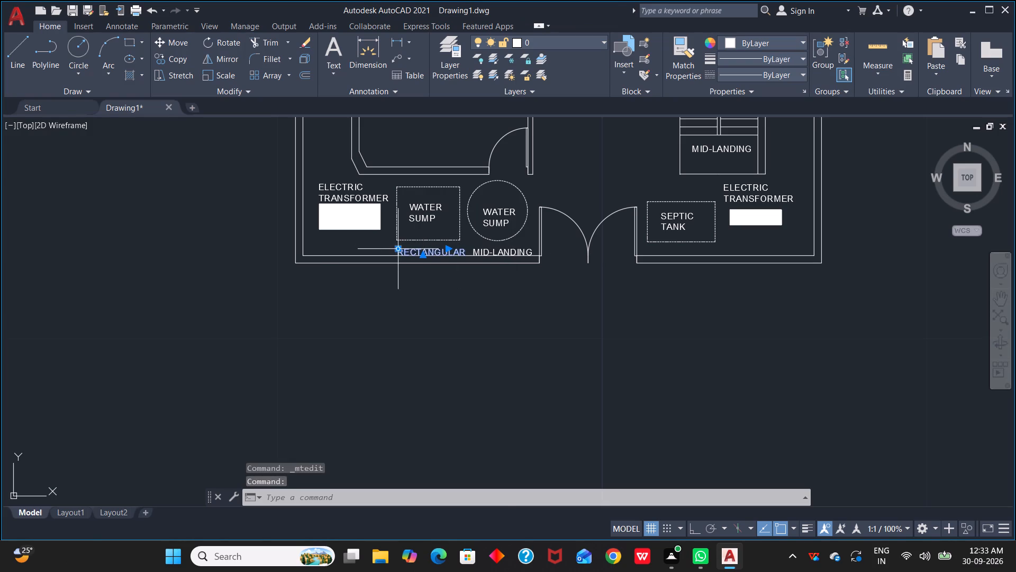
left_click_drag(397, 247, 391, 242)
left_click(391, 242)
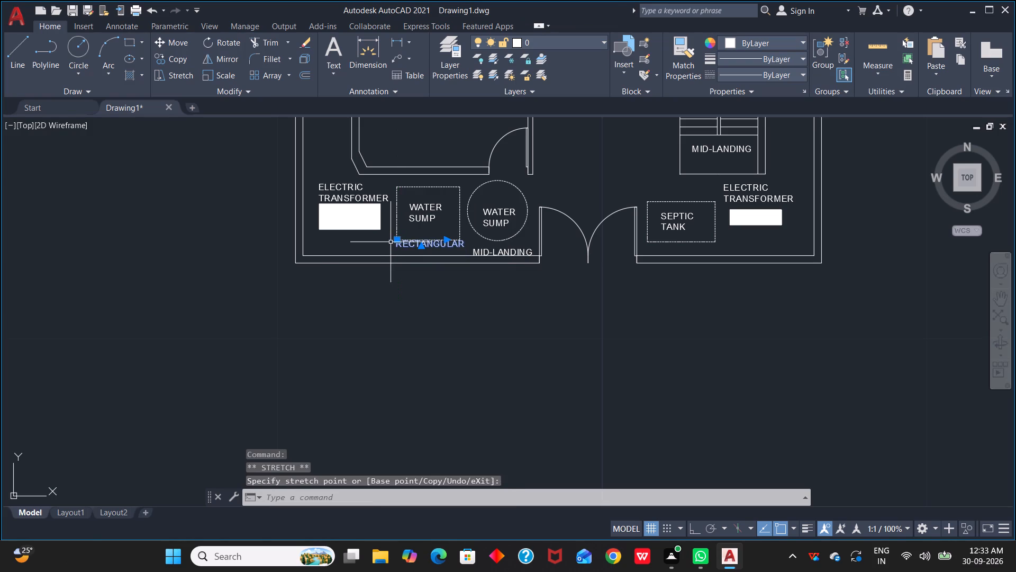
left_click(394, 238)
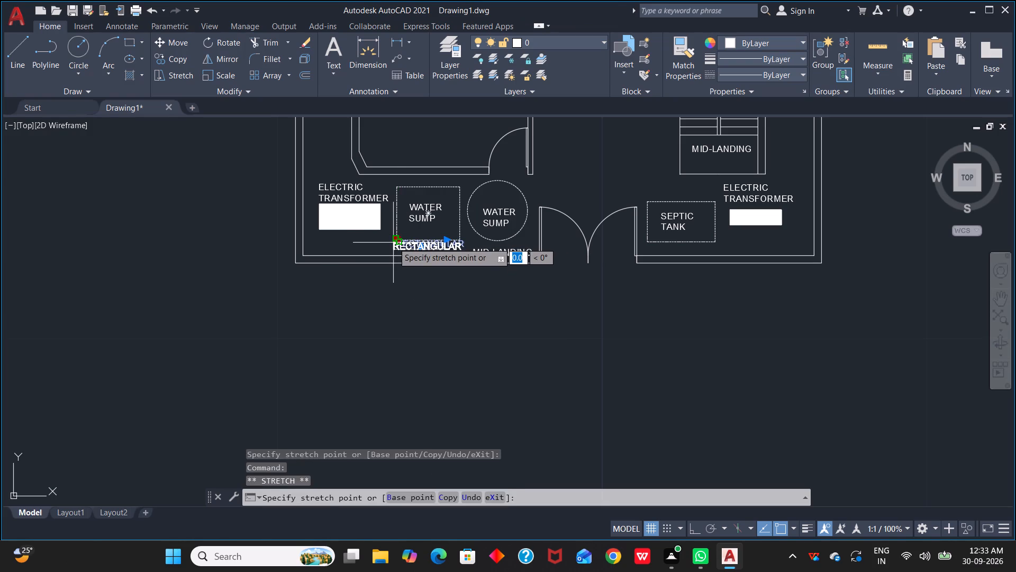
left_click(393, 243)
left_click_drag(396, 238, 391, 240)
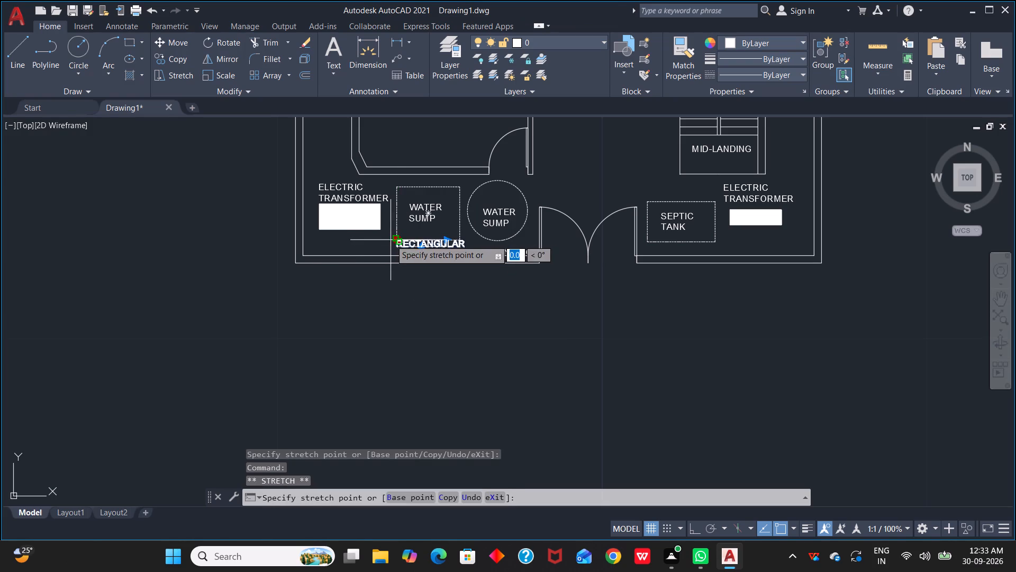
left_click_drag(391, 240, 390, 242)
scroll(394, 243, "up", 5)
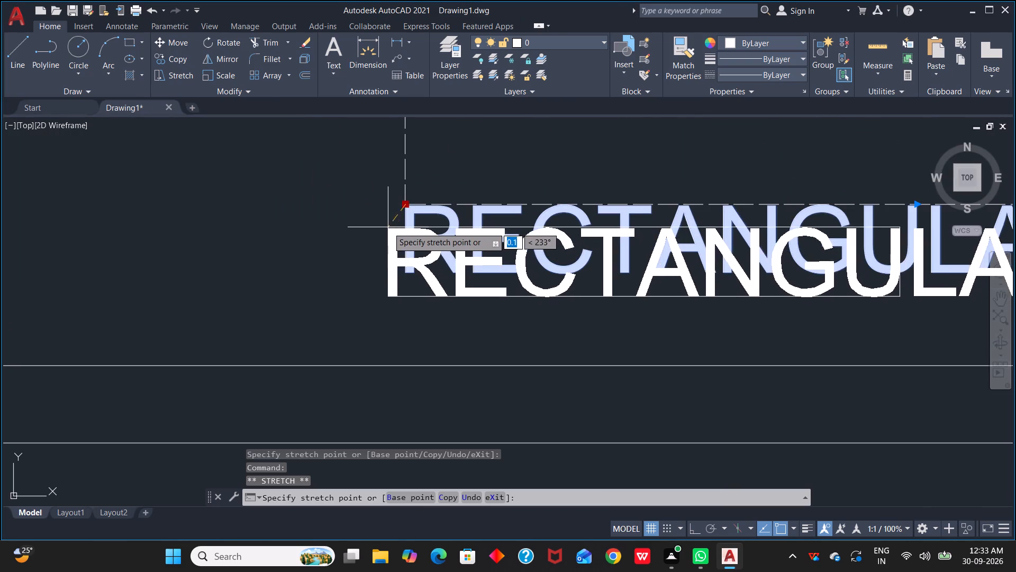
left_click(389, 226)
scroll(505, 249, "down", 3)
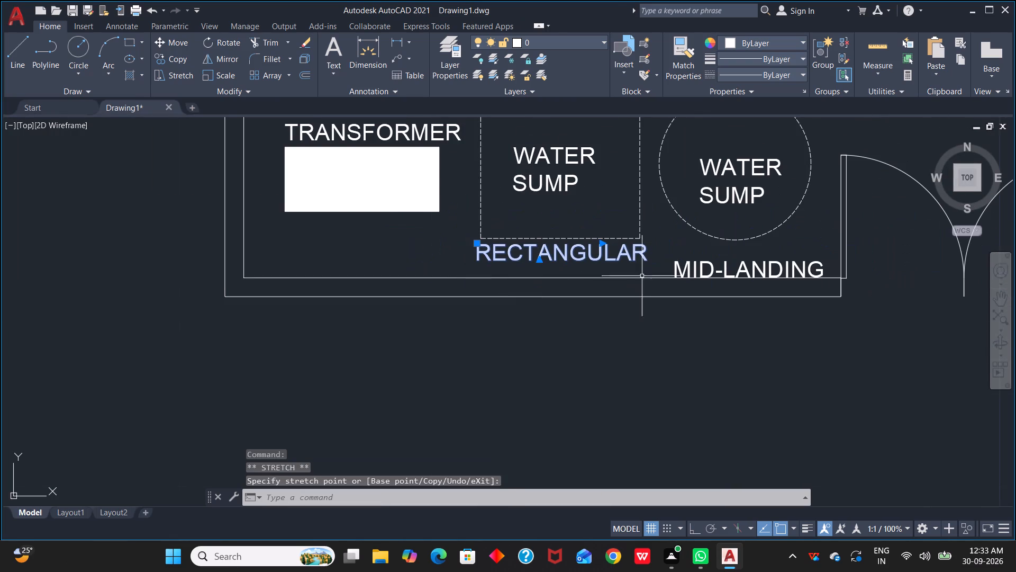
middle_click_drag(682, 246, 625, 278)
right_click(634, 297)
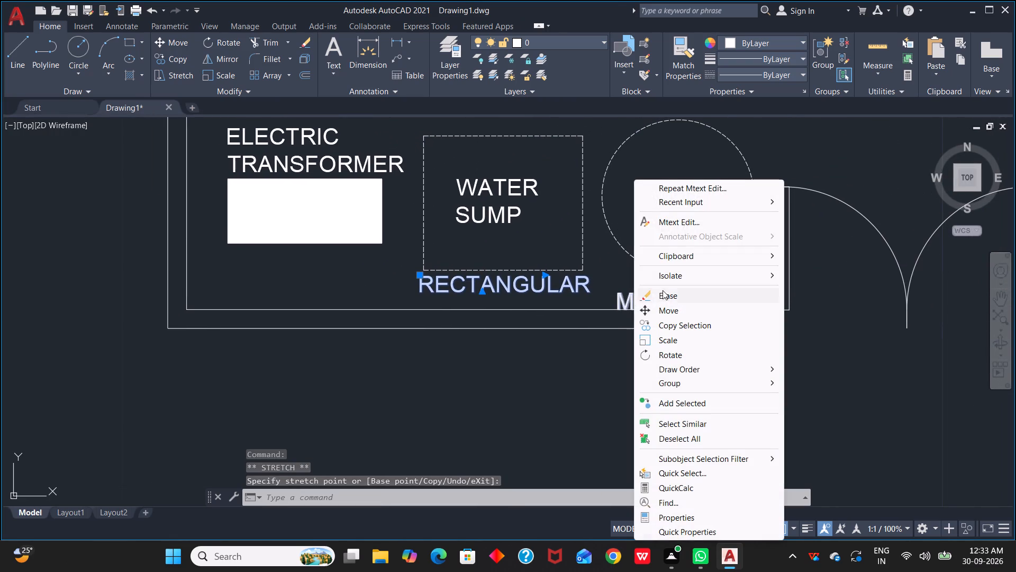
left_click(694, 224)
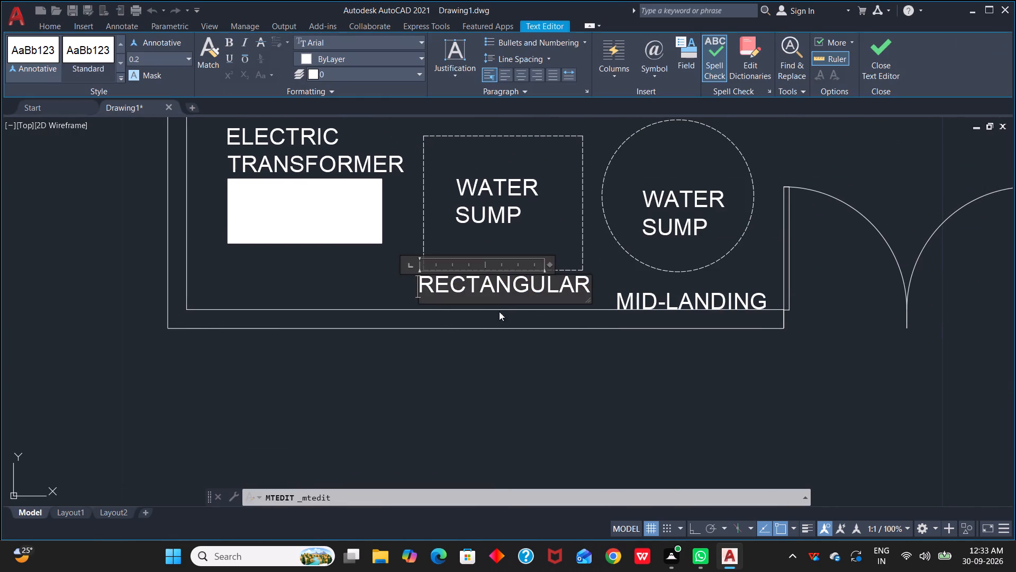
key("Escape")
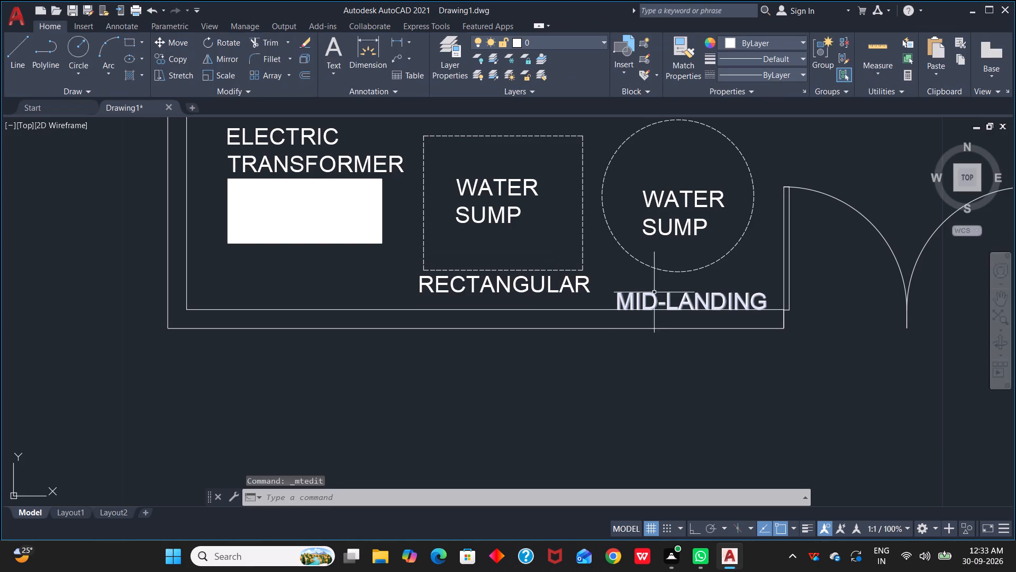
Change the copied MID-LANDING label below the dashed circle to CIRCULAR.
left_click(652, 299)
right_click(652, 299)
left_click(686, 222)
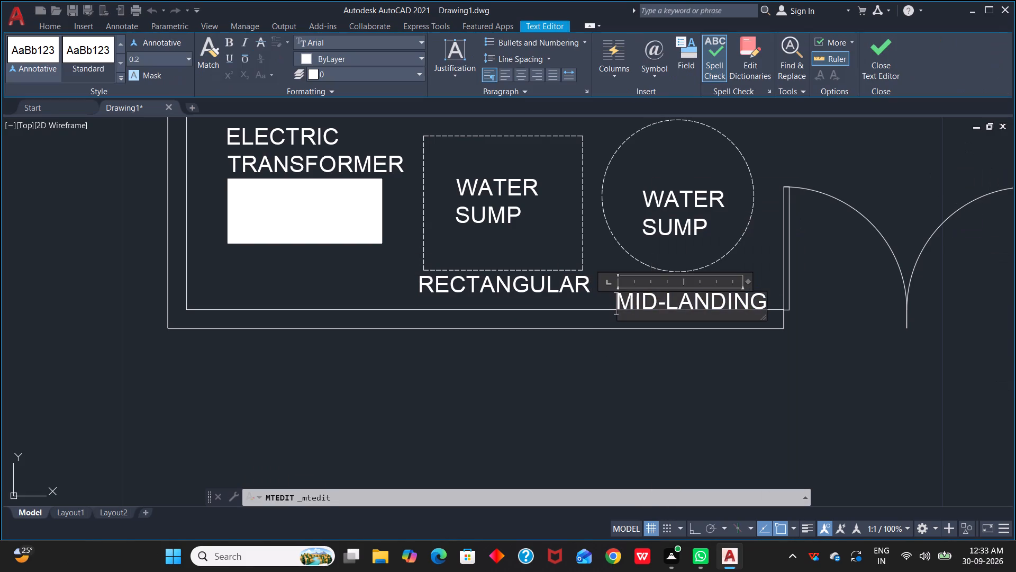
left_click_drag(764, 300, 607, 325)
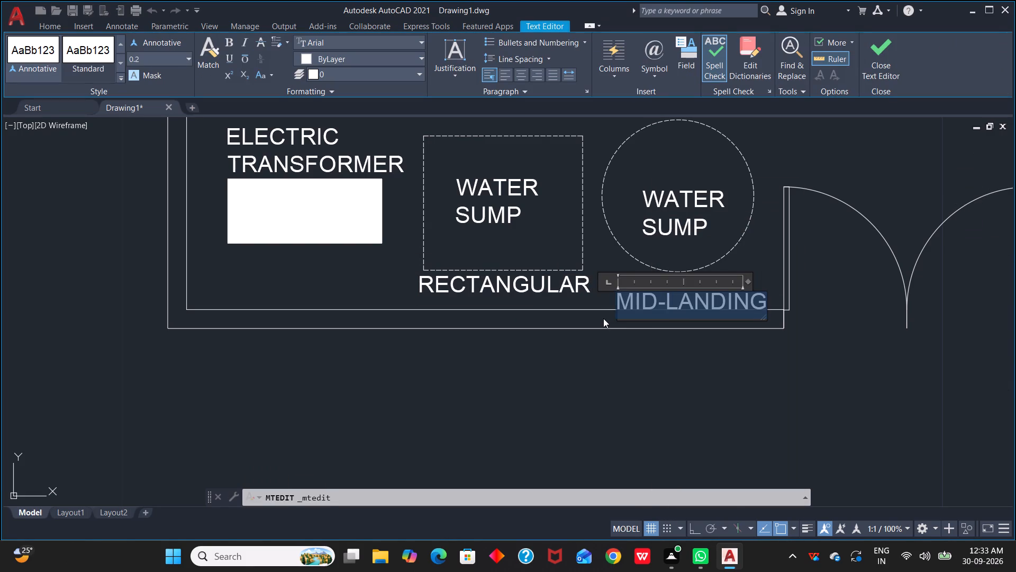
key("BackSpace")
key("c")
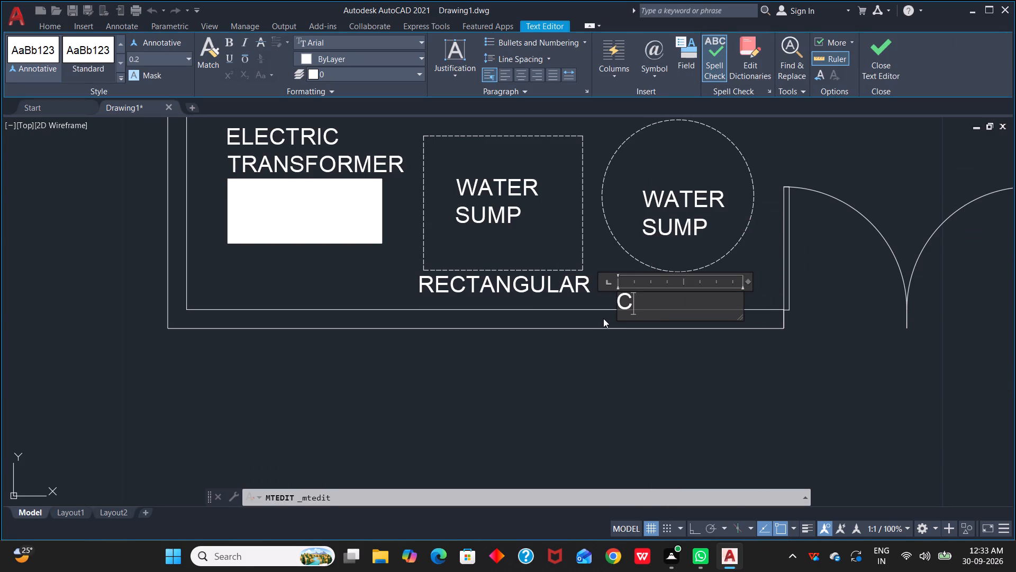
type("IRCULAR")
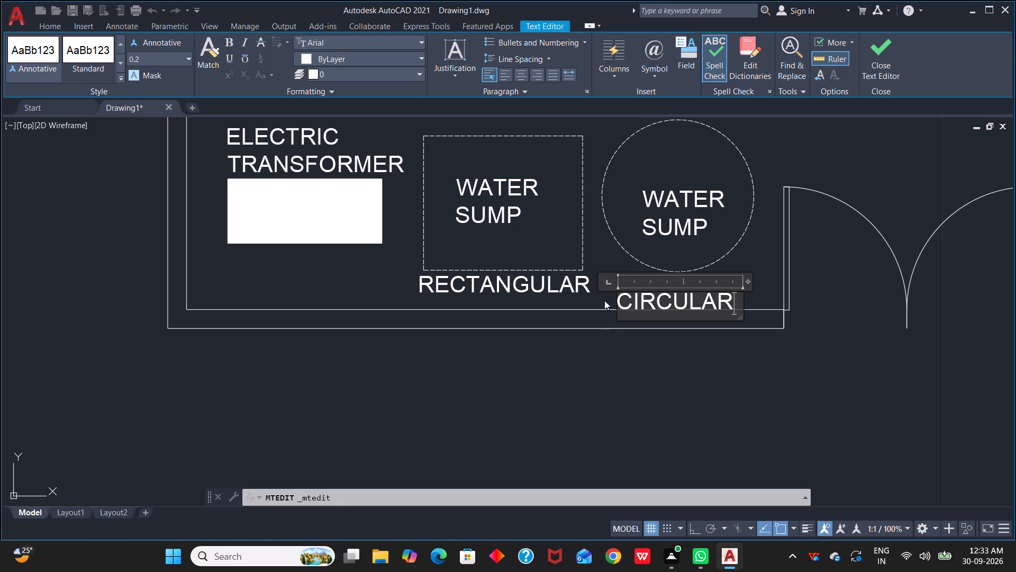
left_click(761, 284)
Move the CIRCULAR label up to sit just beneath the dashed circle, level with the RECTANGULAR label.
left_click(677, 298)
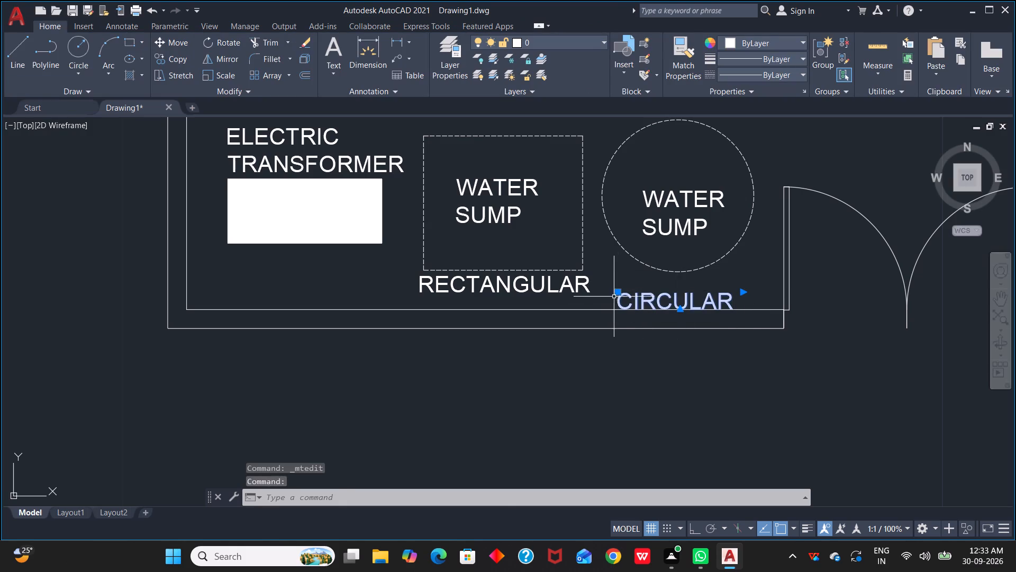
left_click_drag(616, 292, 623, 275)
left_click(623, 275)
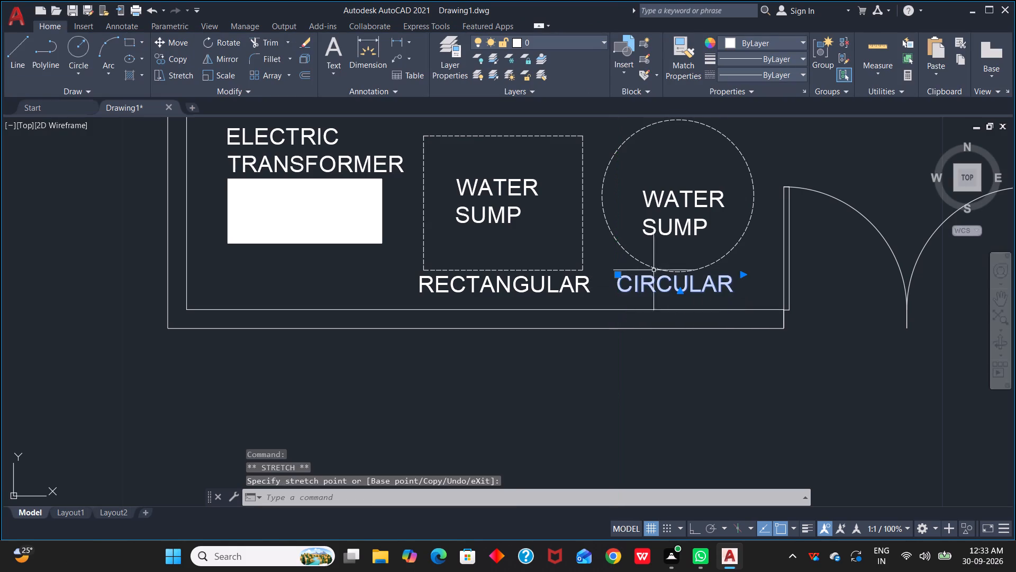
key("Escape")
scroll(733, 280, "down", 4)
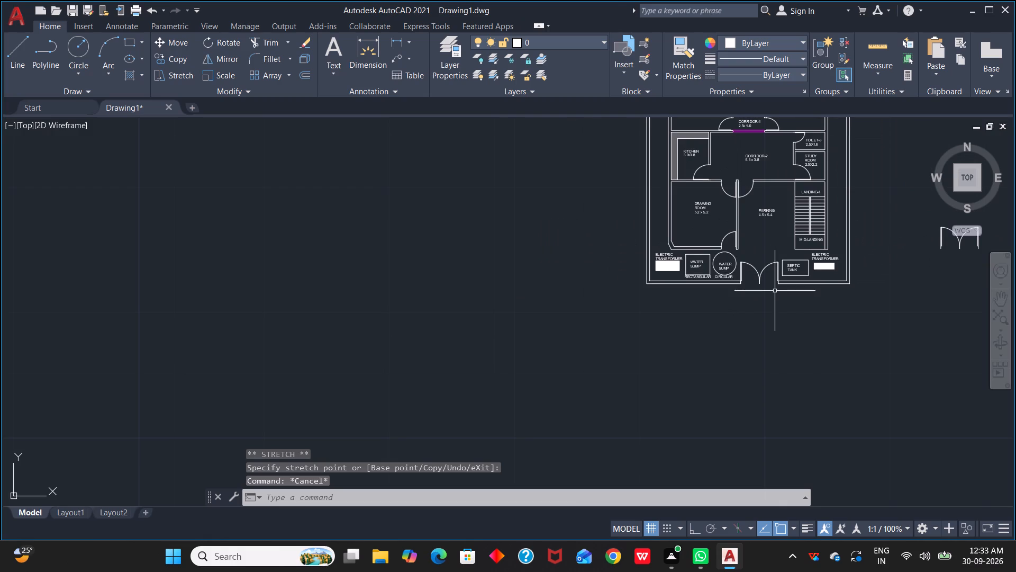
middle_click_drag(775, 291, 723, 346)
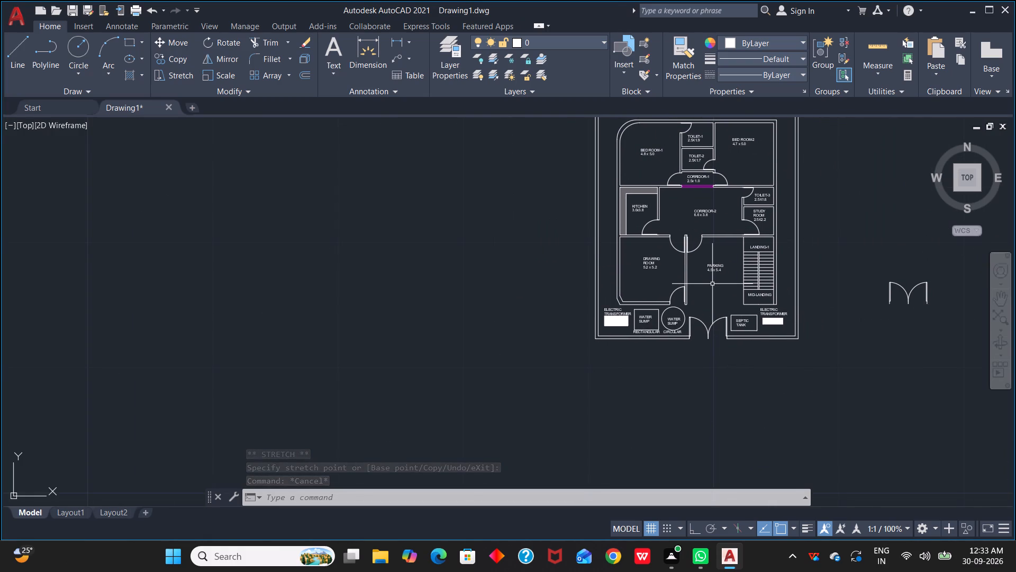
Delete the spare double-door symbol lying outside the house plan.
left_click(880, 237)
left_click(935, 336)
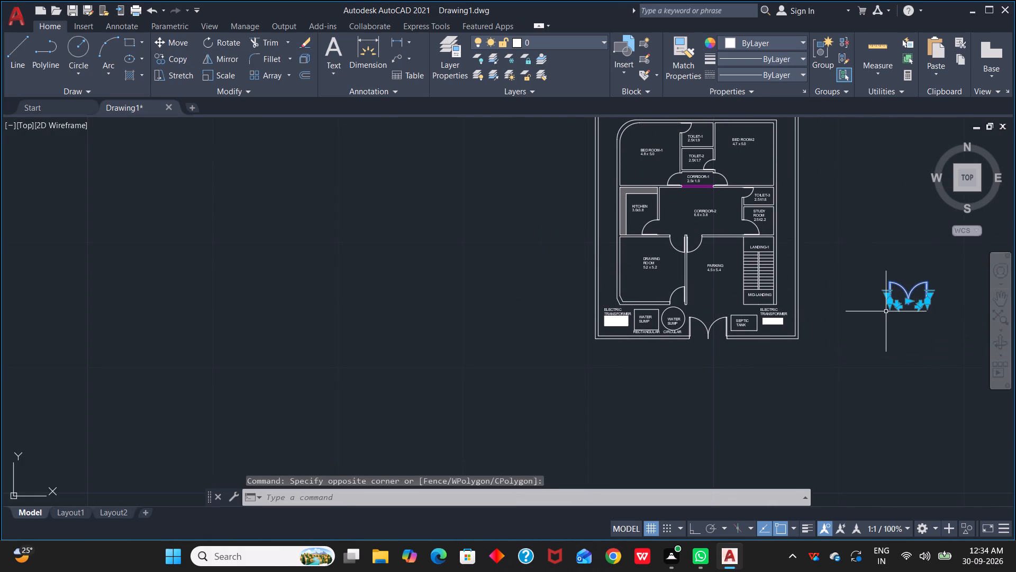
key("Delete")
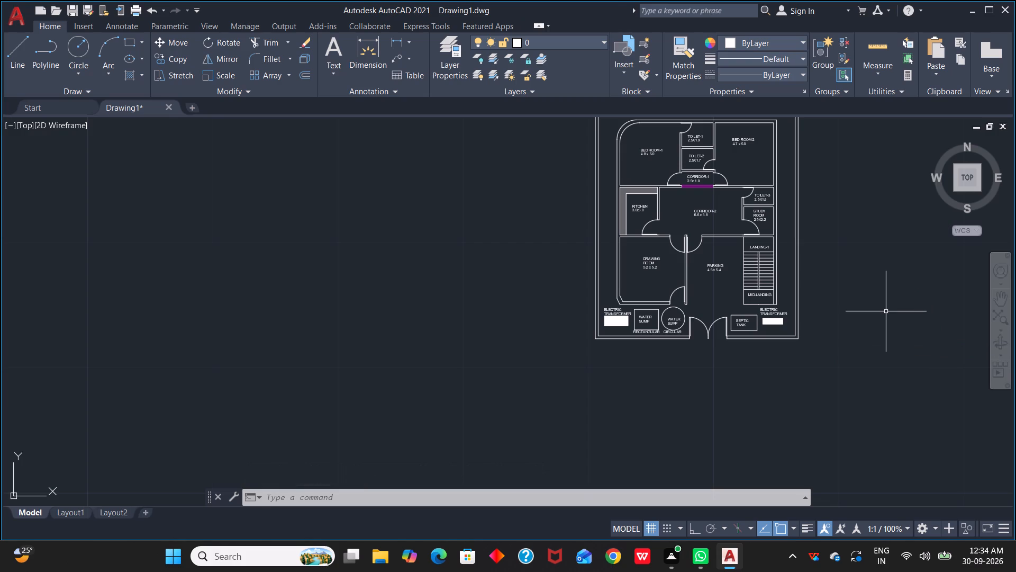
Draw a closed 1 by 0.23 rectangle with orthogonal lines in the empty area beside the house plan.
scroll(844, 246, "down", 1)
scroll(821, 210, "up", 1)
middle_click_drag(837, 207, 781, 239)
scroll(779, 240, "up", 1)
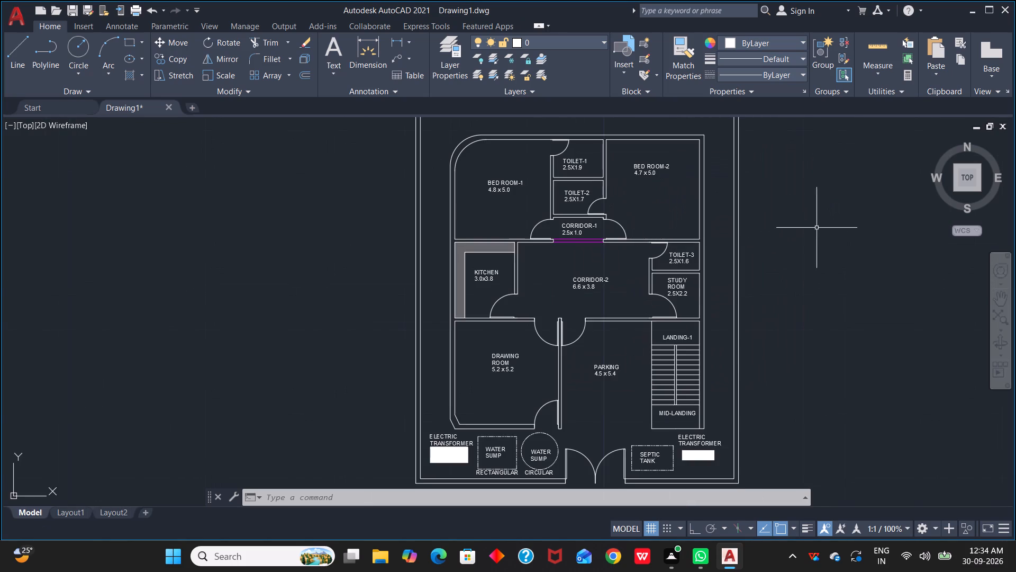
scroll(817, 228, "down", 1)
middle_click_drag(833, 233, 631, 235)
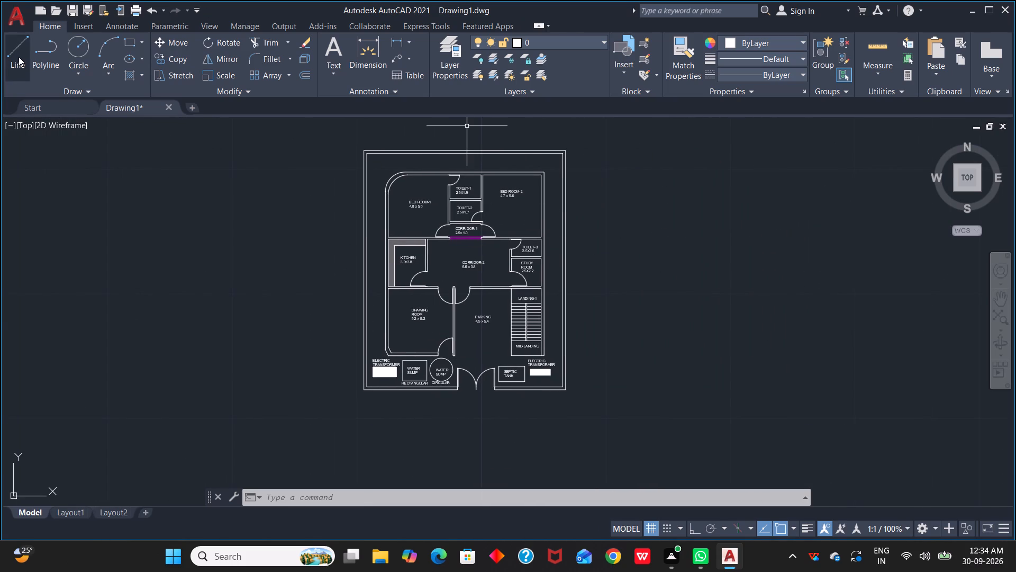
left_click(18, 54)
left_click(715, 184)
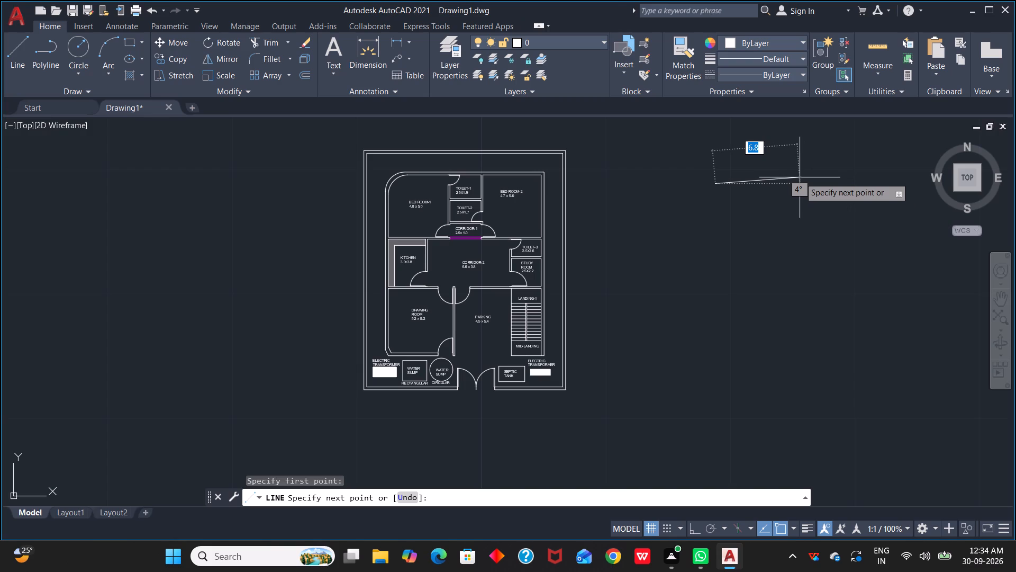
key("1")
key("Return")
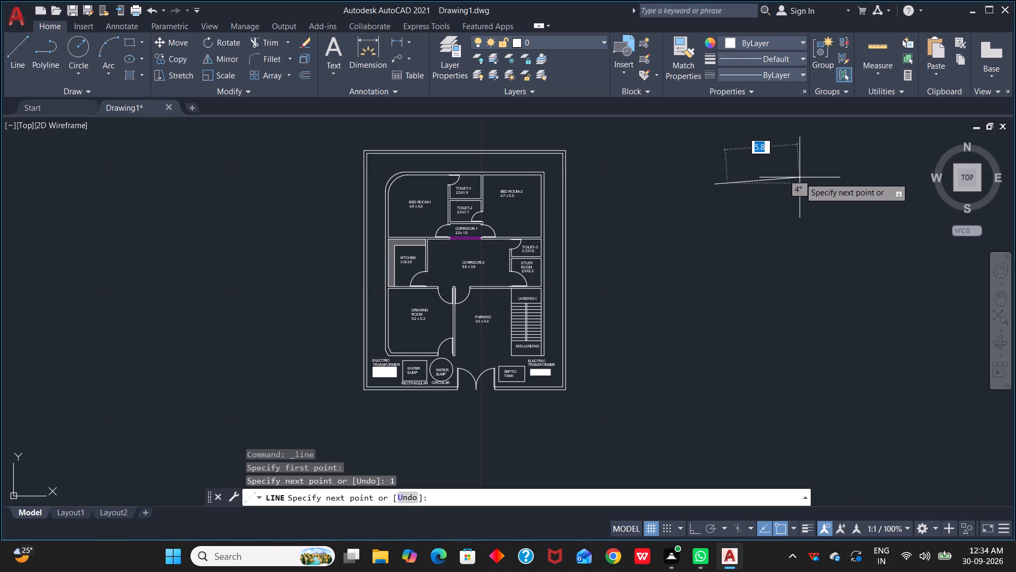
key("ctrl+z")
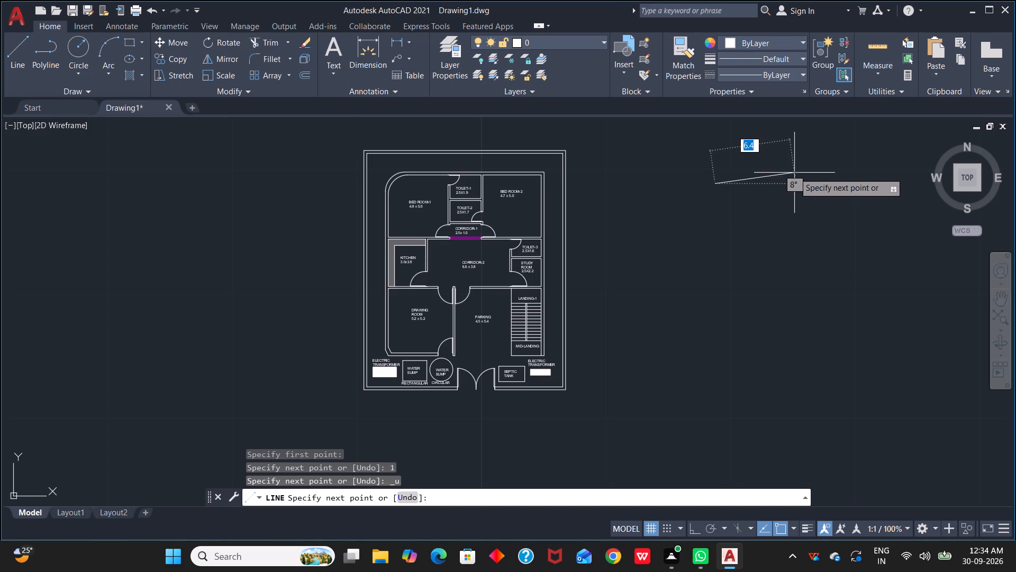
key("F8")
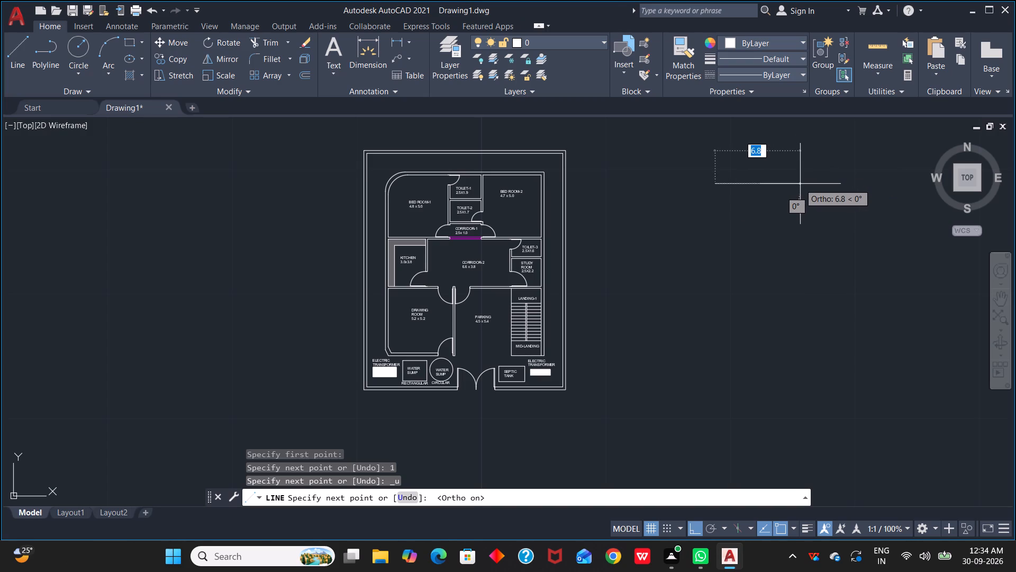
key("1")
key("Return")
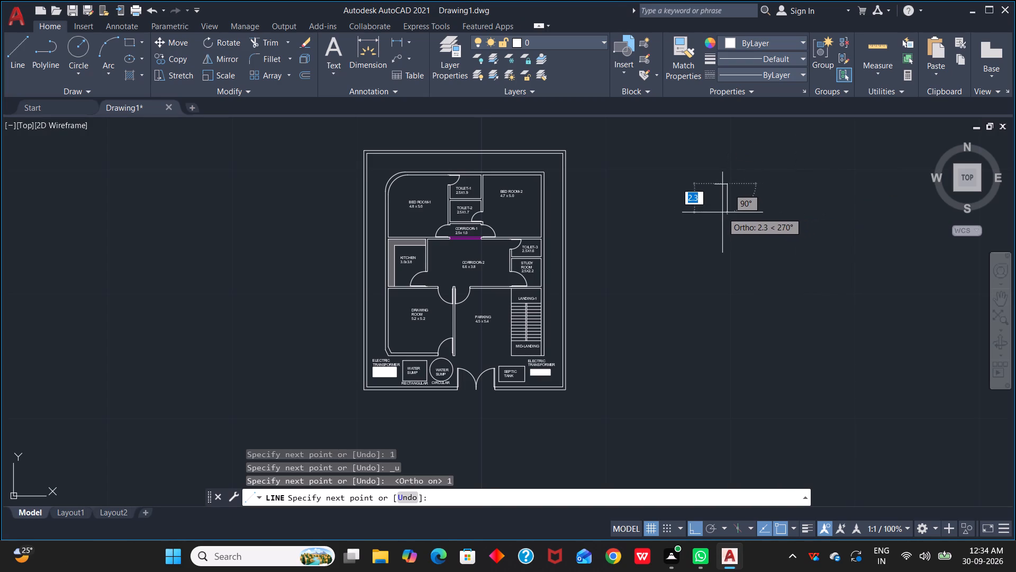
type("0.23")
key("Return")
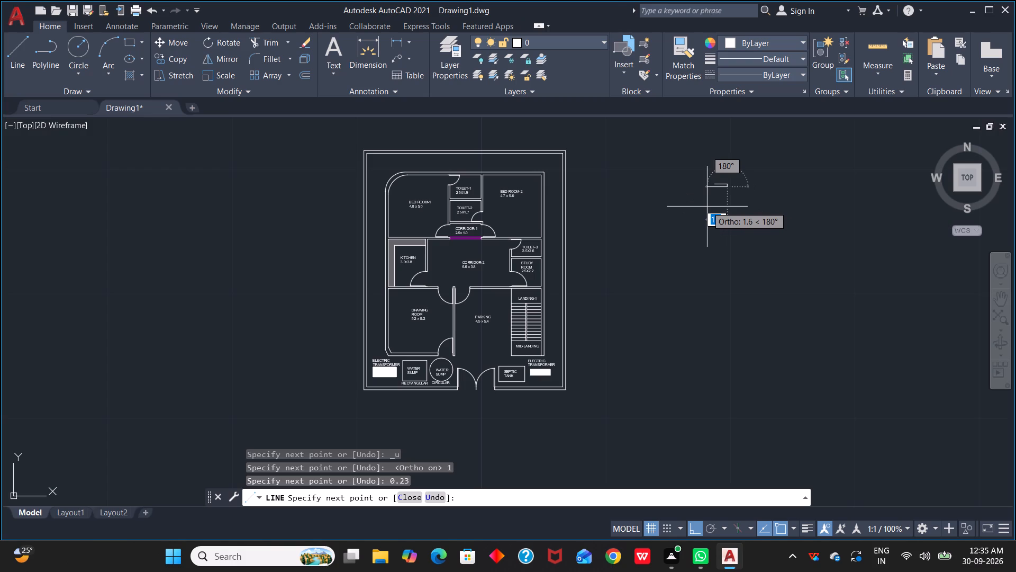
key("1")
key("Return")
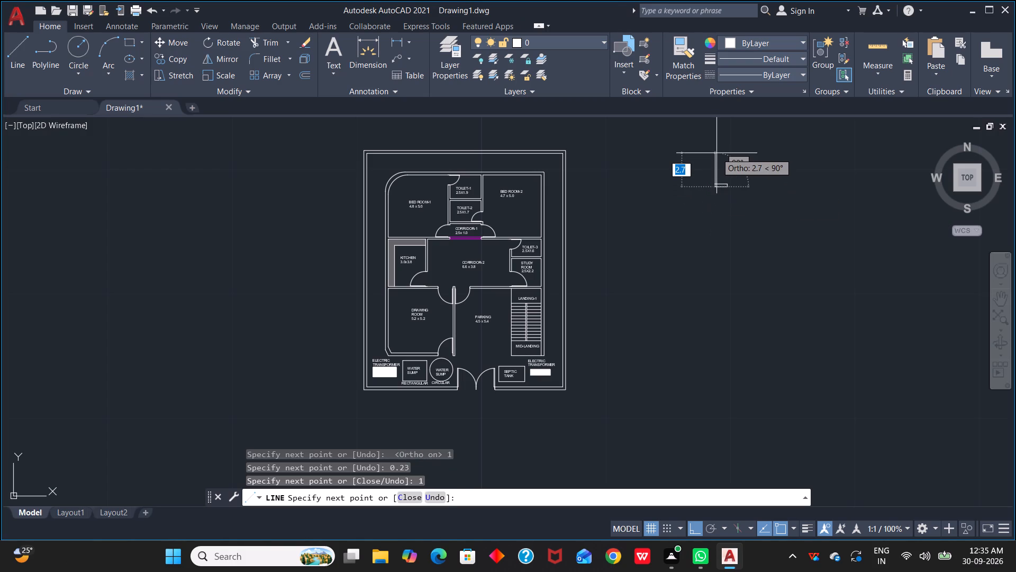
type("C")
key("space")
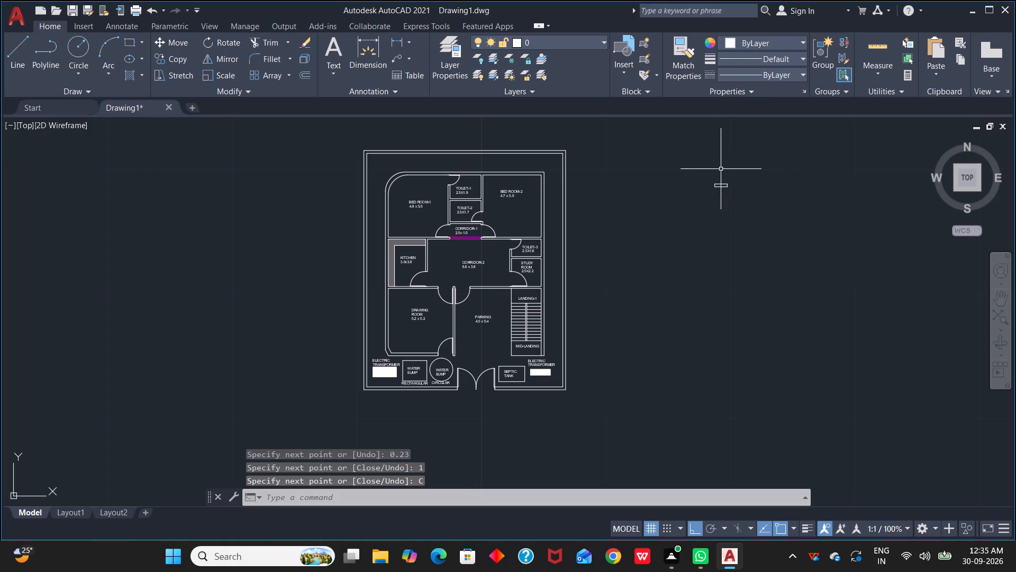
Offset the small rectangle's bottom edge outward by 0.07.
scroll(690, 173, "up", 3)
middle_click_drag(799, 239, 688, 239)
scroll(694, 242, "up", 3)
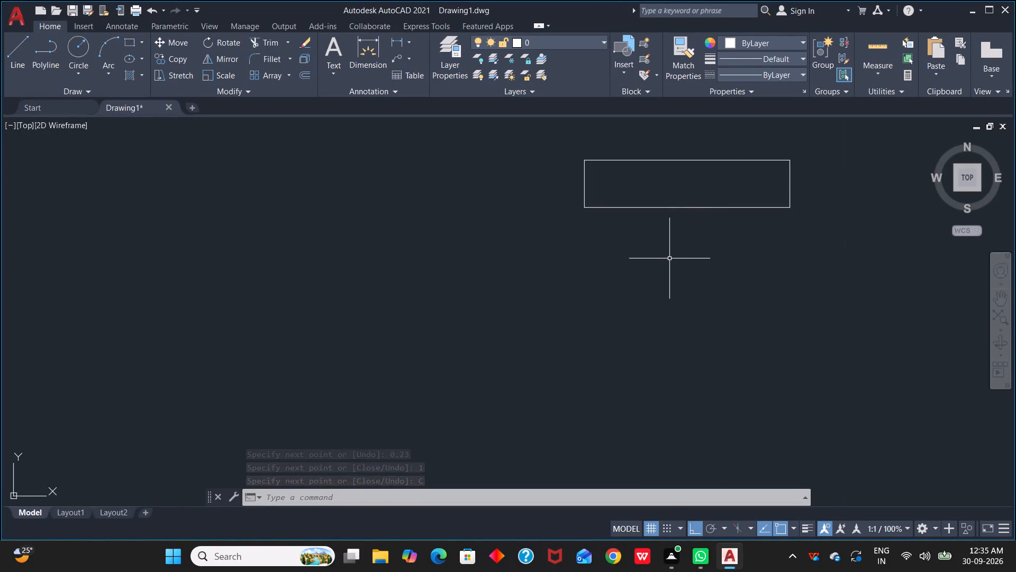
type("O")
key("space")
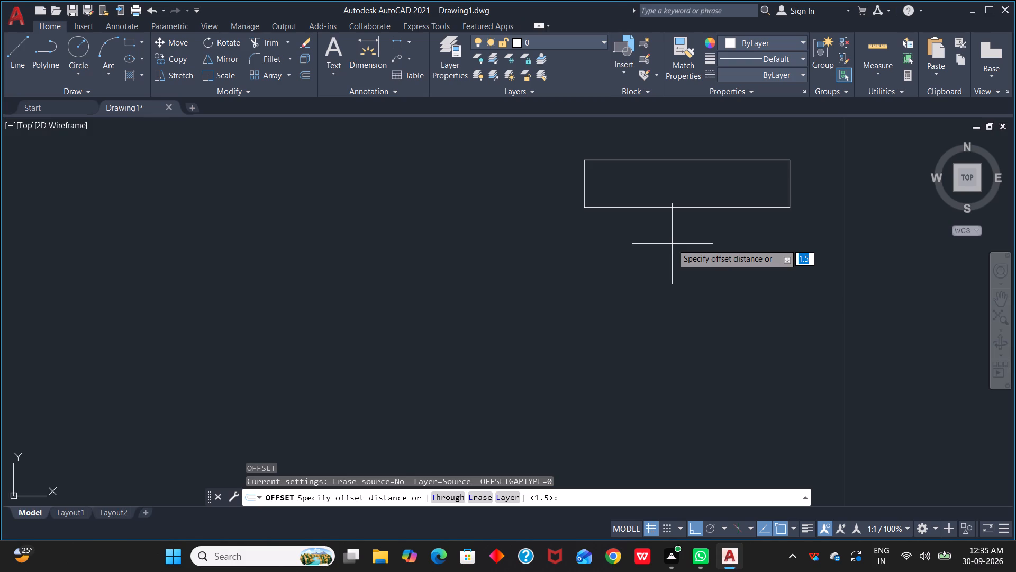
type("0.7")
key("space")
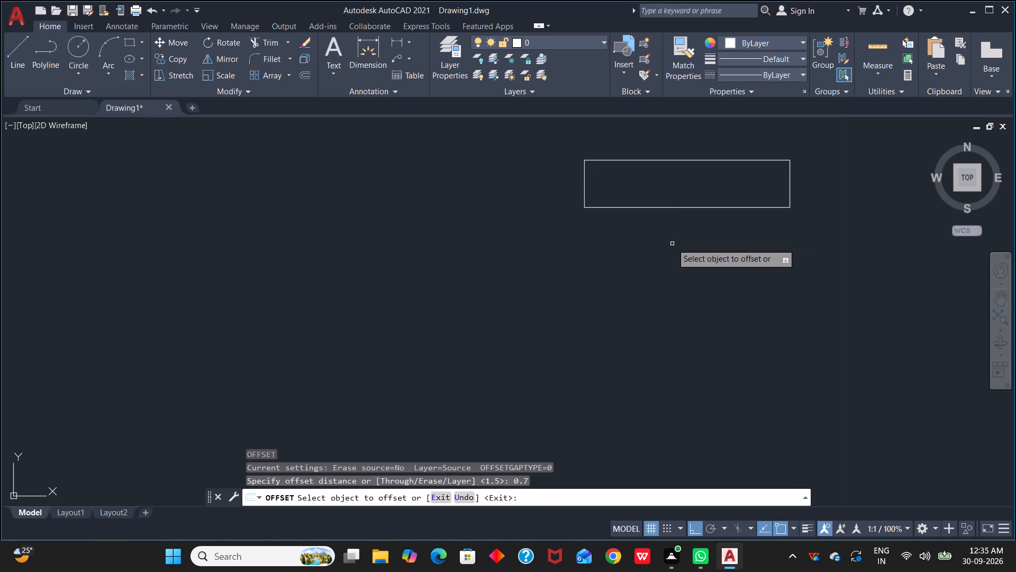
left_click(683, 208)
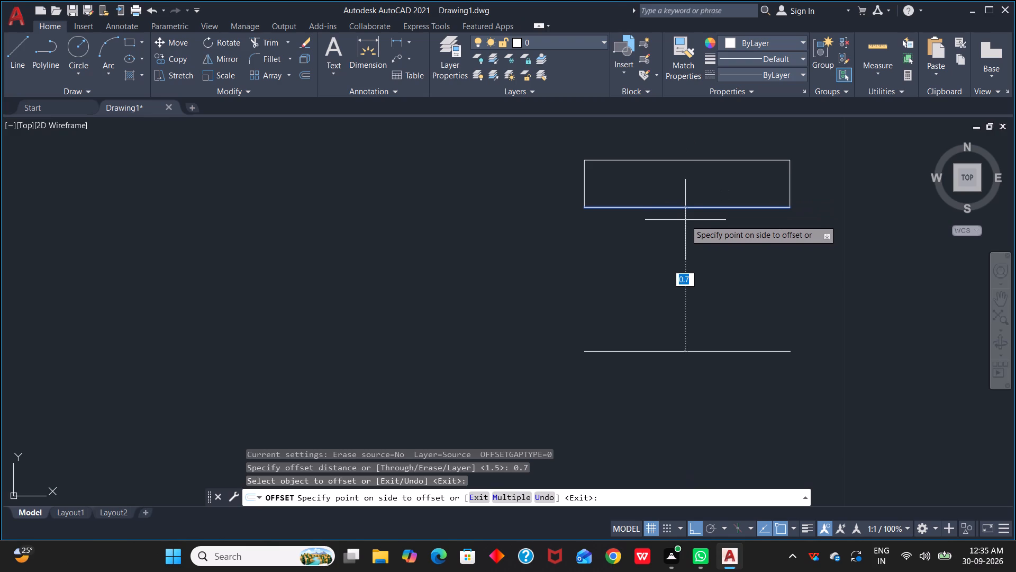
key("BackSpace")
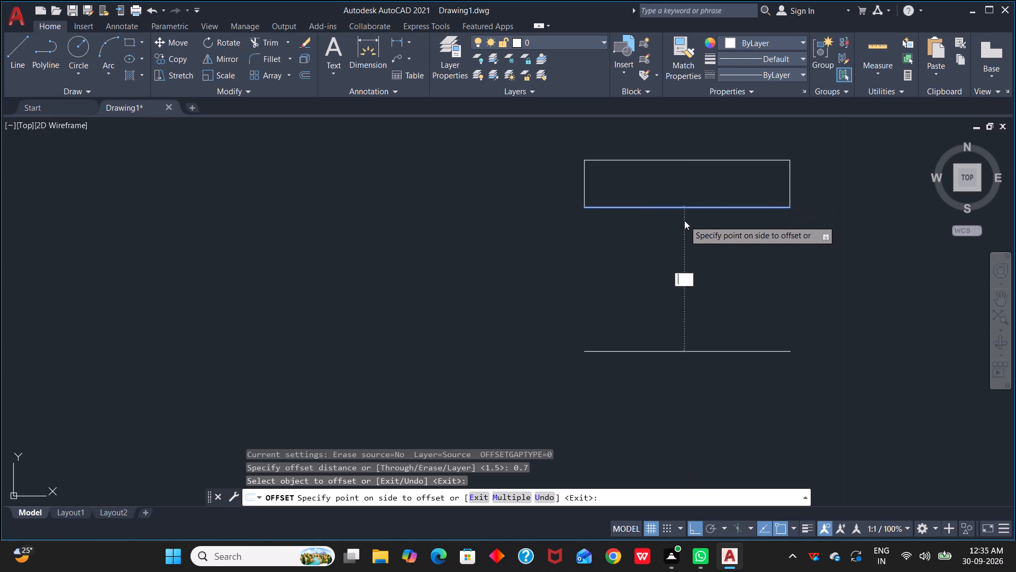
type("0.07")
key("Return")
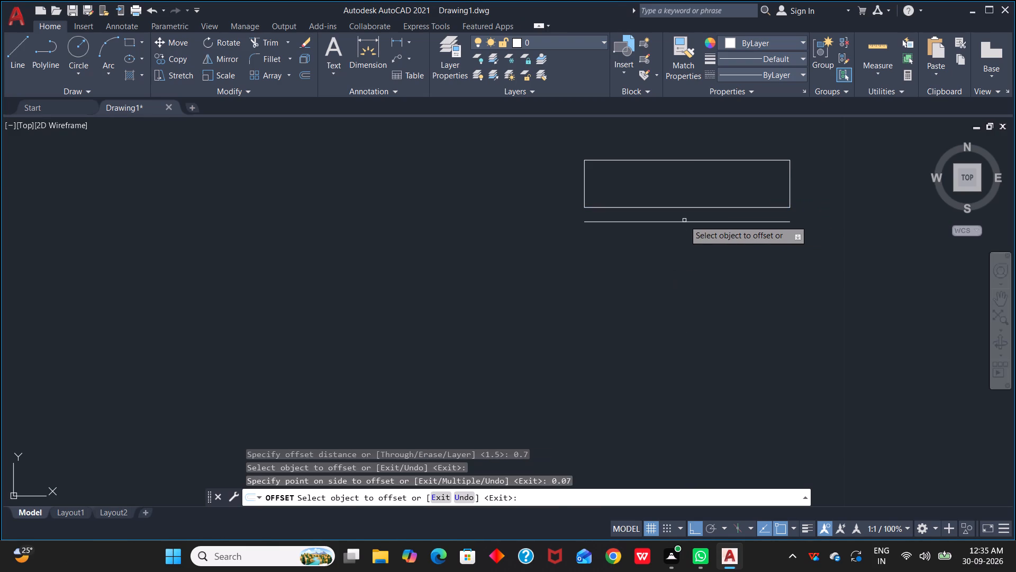
Offset the small rectangle's bottom and top edges inward by 0.07 each, adding two lines inside it.
left_click(682, 212)
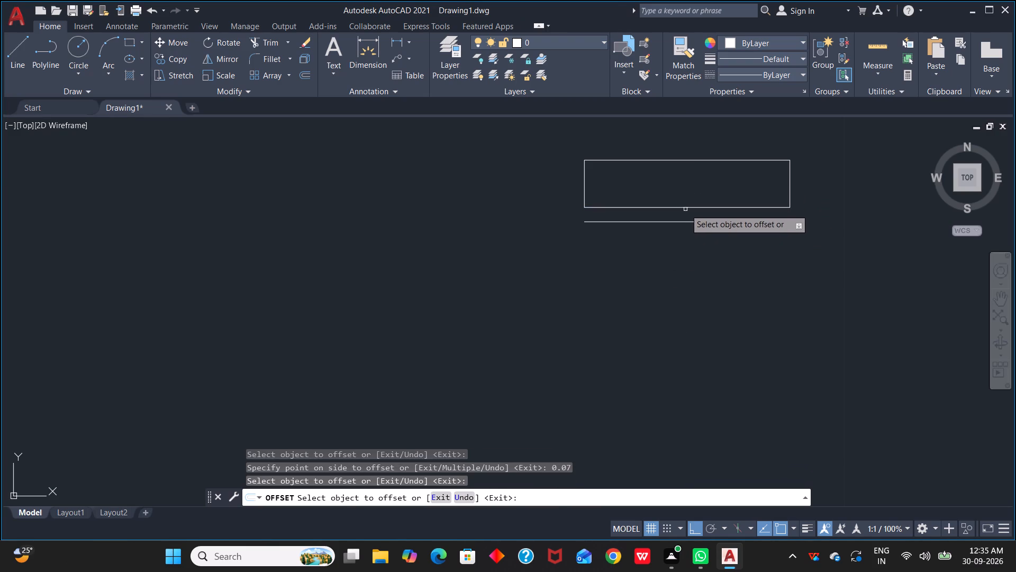
left_click(687, 208)
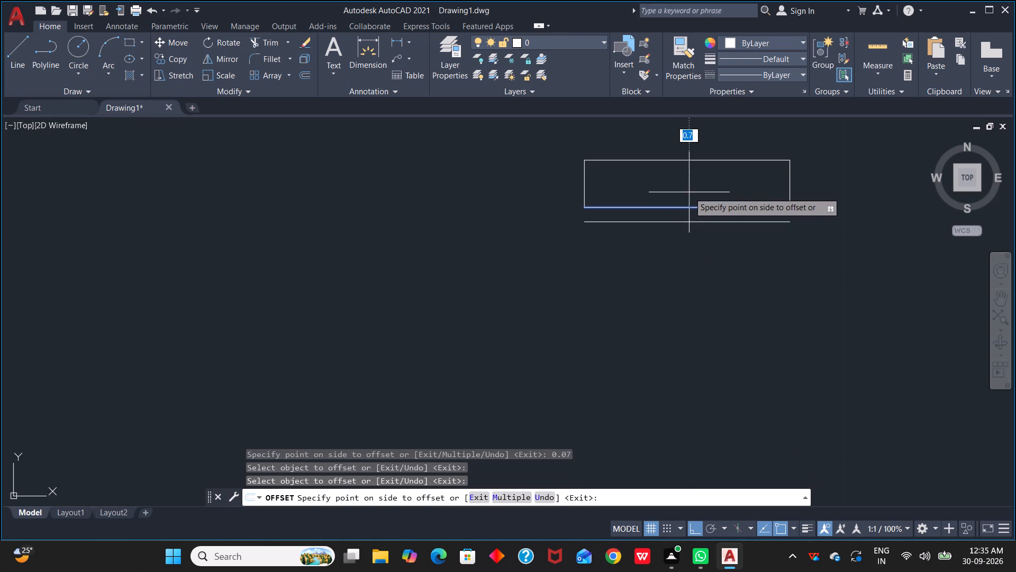
type("0.07")
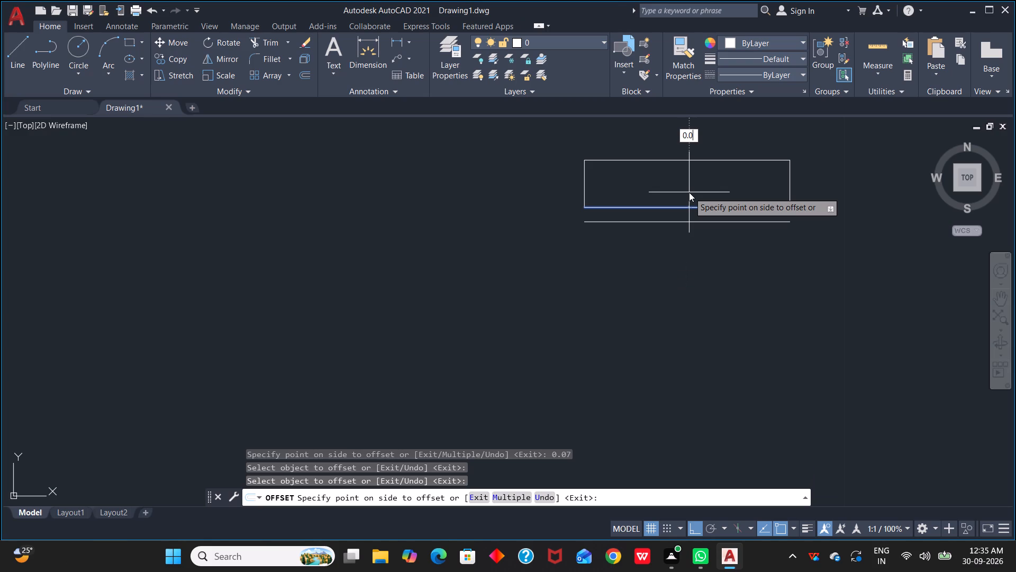
left_click(689, 192)
left_click(691, 207)
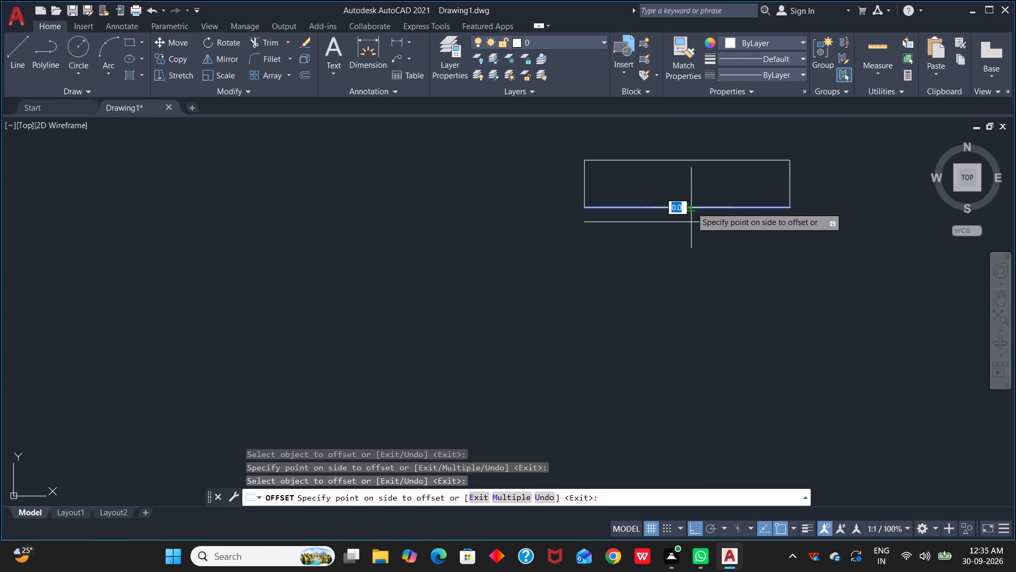
type("0.07")
key("Return")
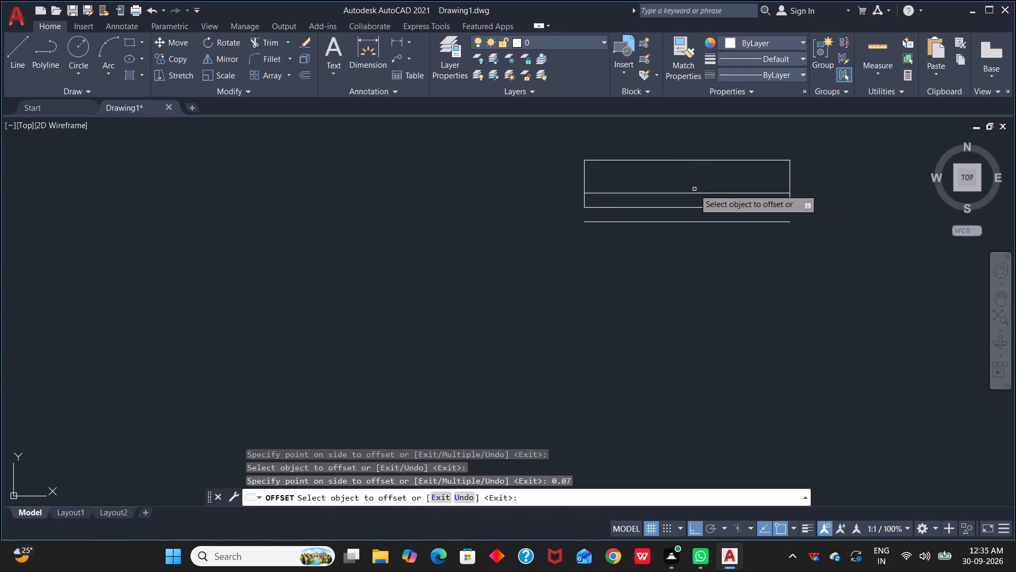
left_click(692, 162)
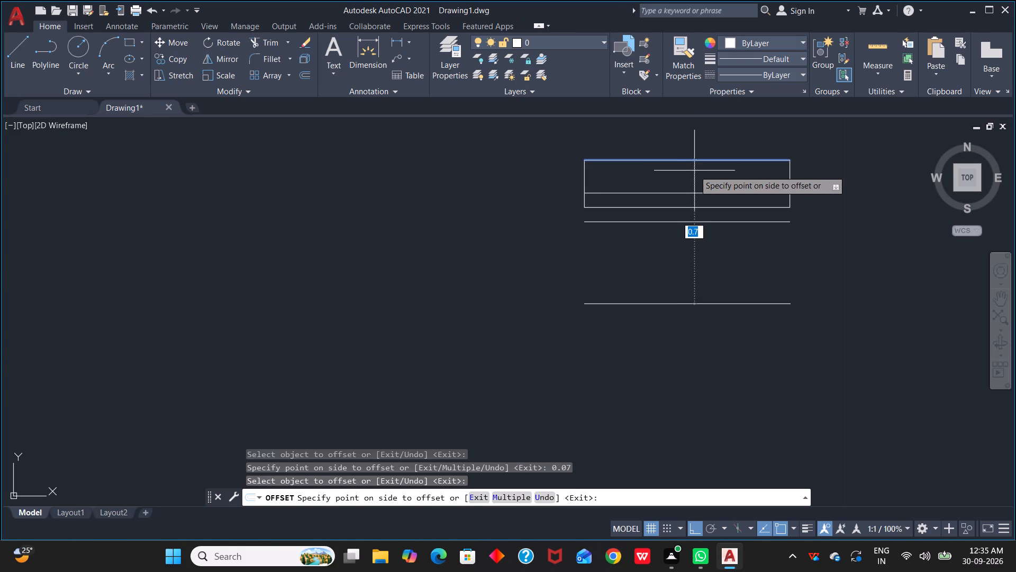
type("0.07")
key("Return")
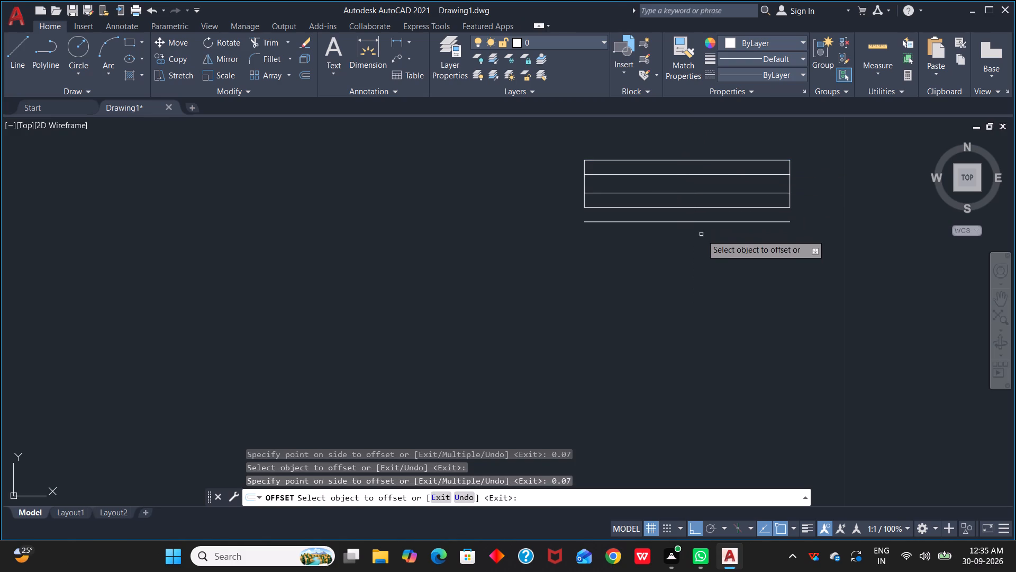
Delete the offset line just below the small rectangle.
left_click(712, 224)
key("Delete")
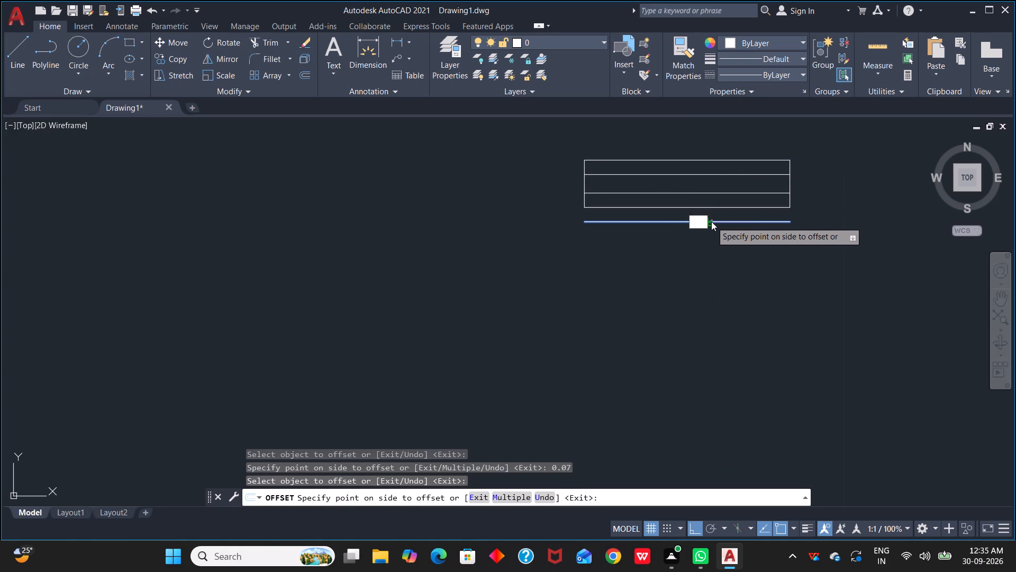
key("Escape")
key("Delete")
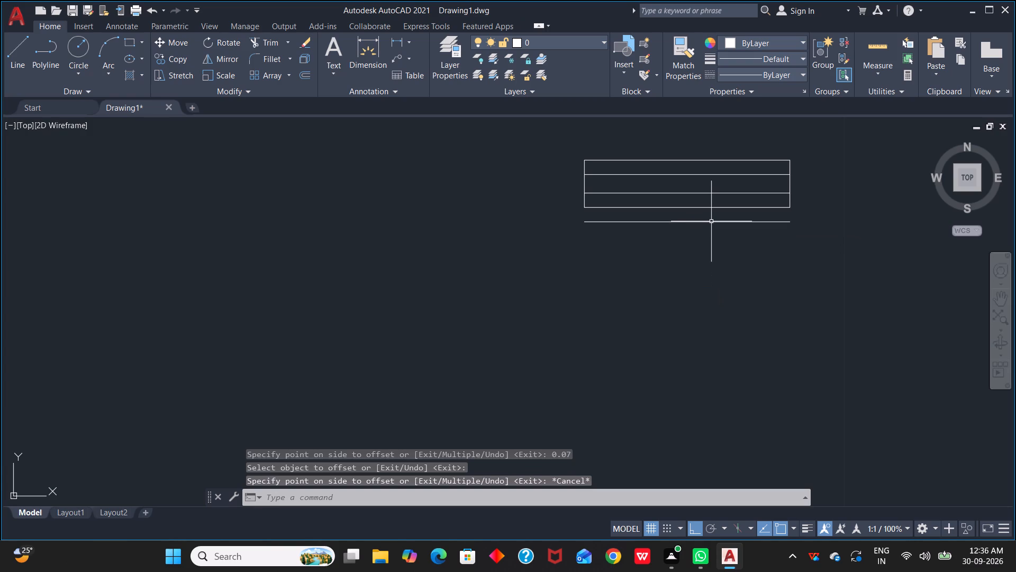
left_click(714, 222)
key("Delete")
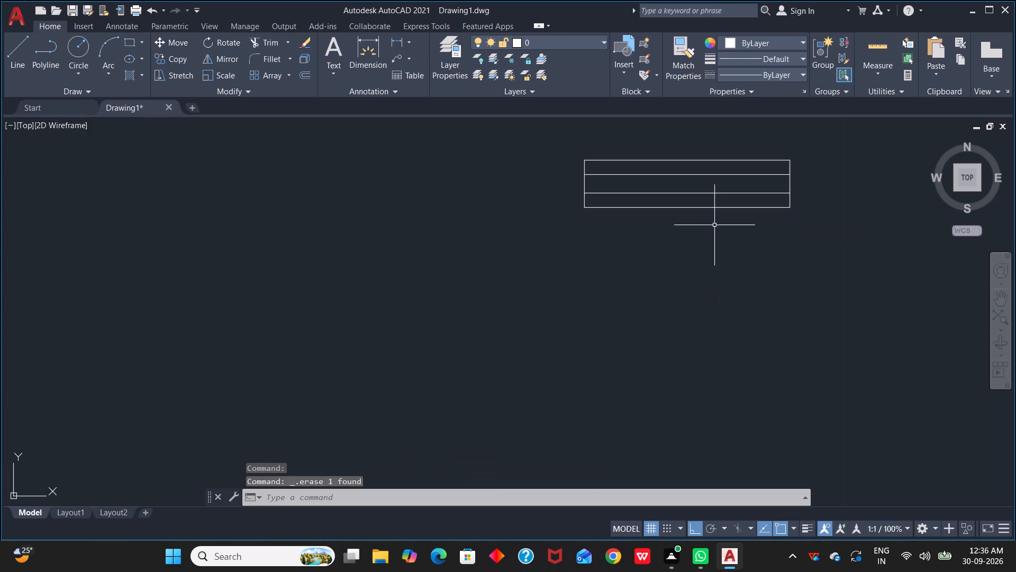
Copy the small lined rectangle by its top-left corner into the upper outer wall of BED ROOM-2, with orthogonal mode off.
scroll(715, 225, "down", 1)
left_click(605, 163)
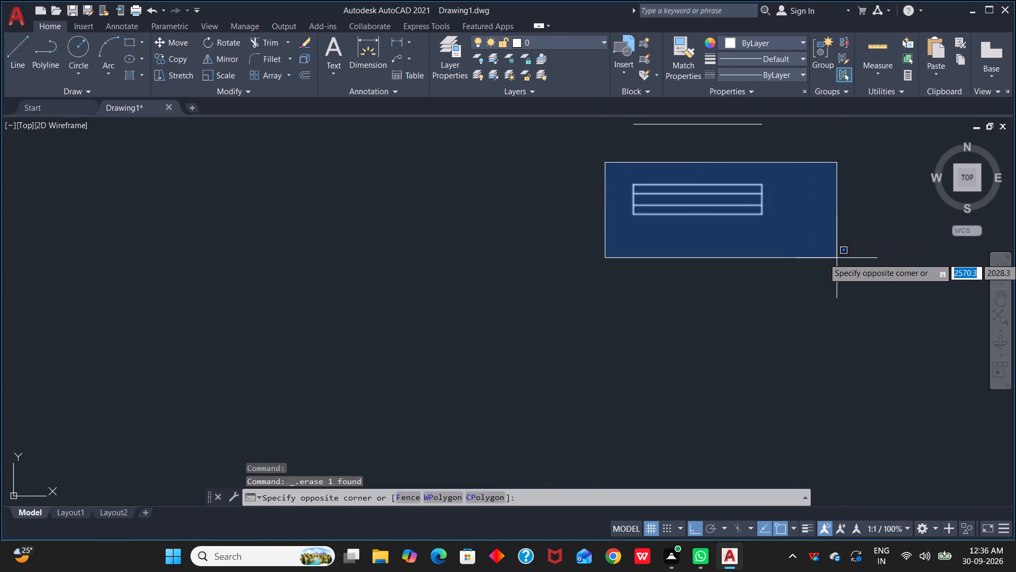
left_click(838, 258)
key("c")
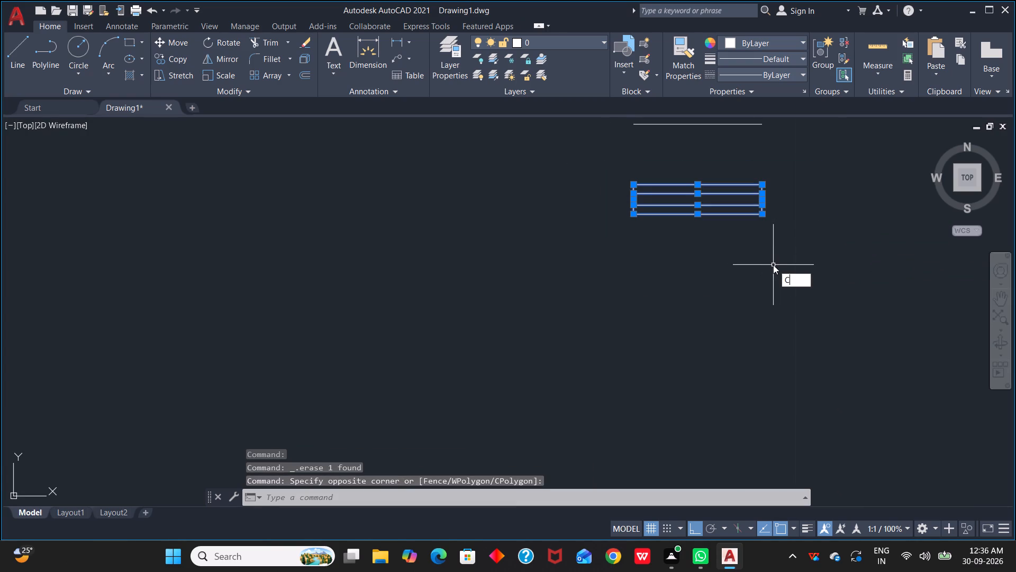
type("O")
key("space")
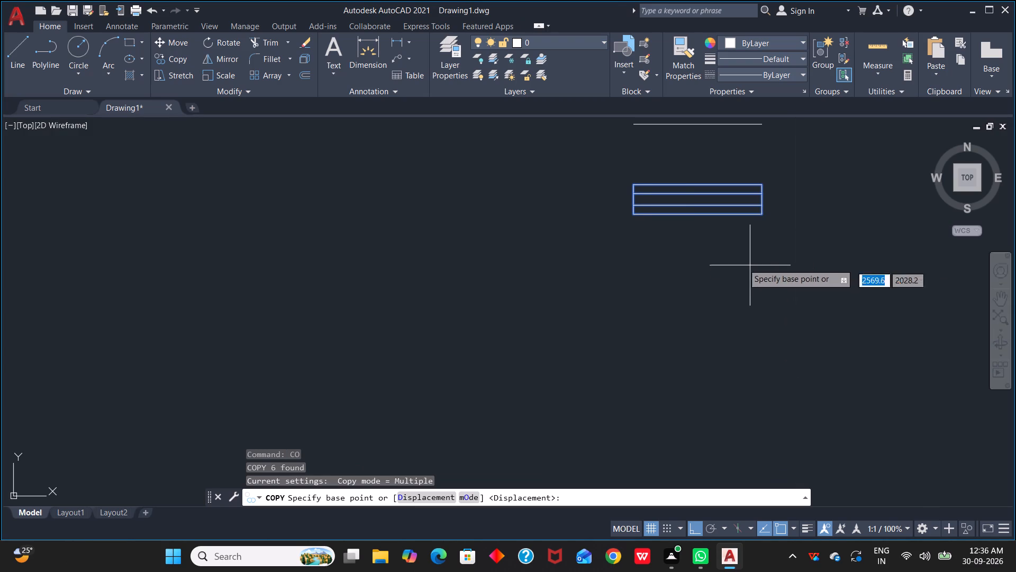
left_click(637, 187)
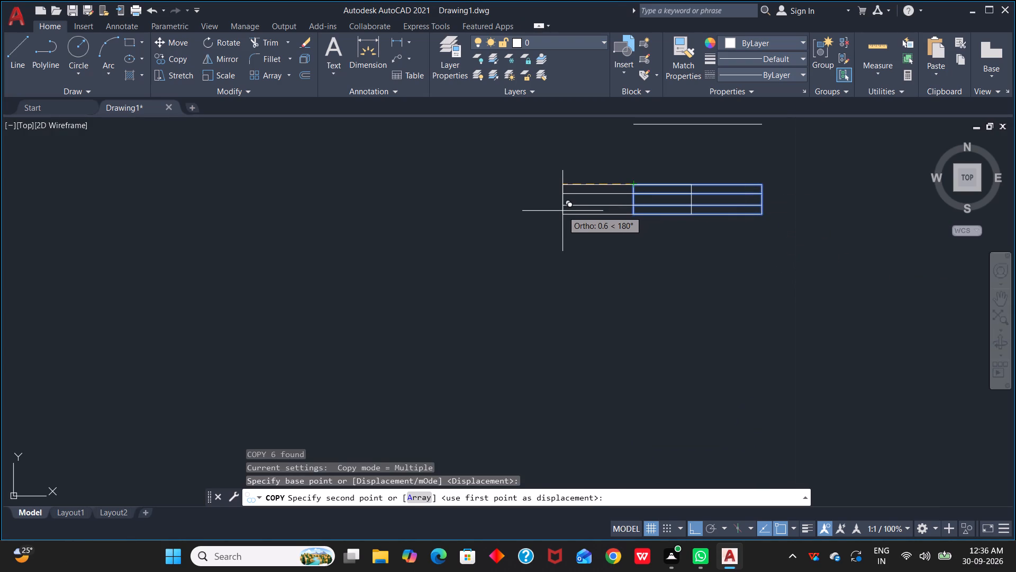
key("F8")
scroll(274, 237, "down", 2)
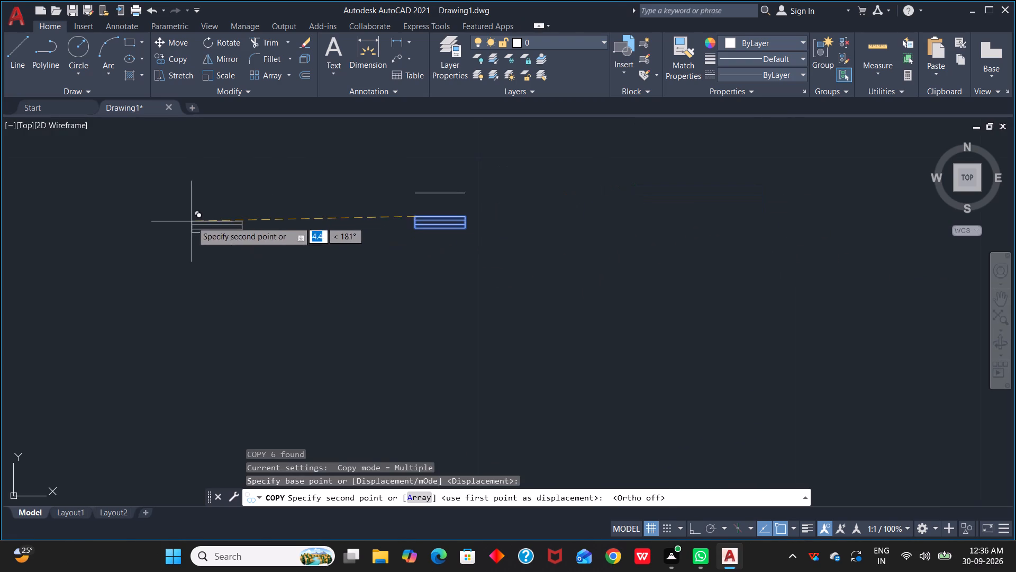
middle_click_drag(192, 221, 1015, 237)
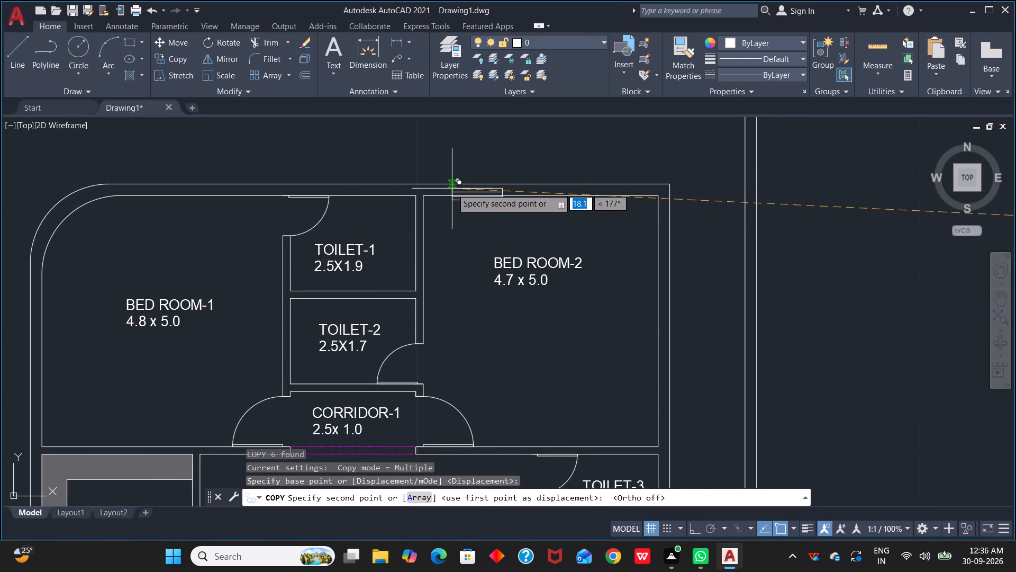
scroll(449, 185, "up", 2)
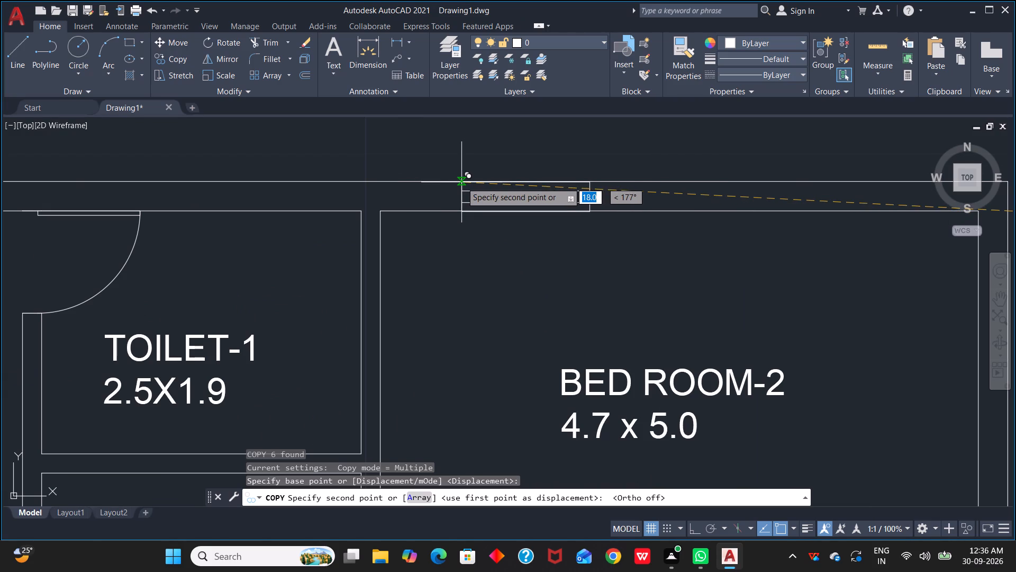
left_click(461, 182)
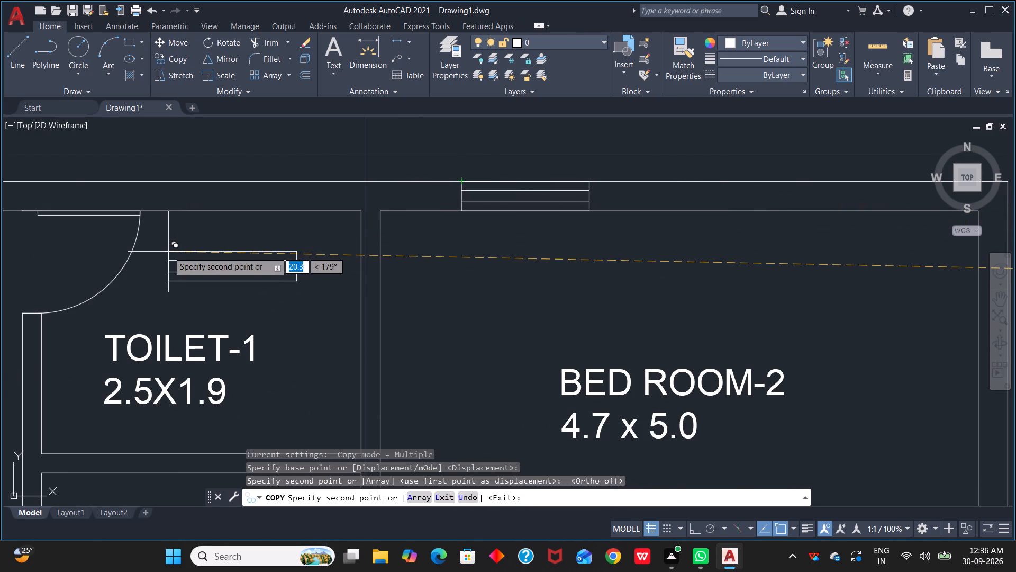
Place a second copy of the lined rectangle end to end with the first in the BED ROOM-2 wall.
scroll(172, 251, "down", 1)
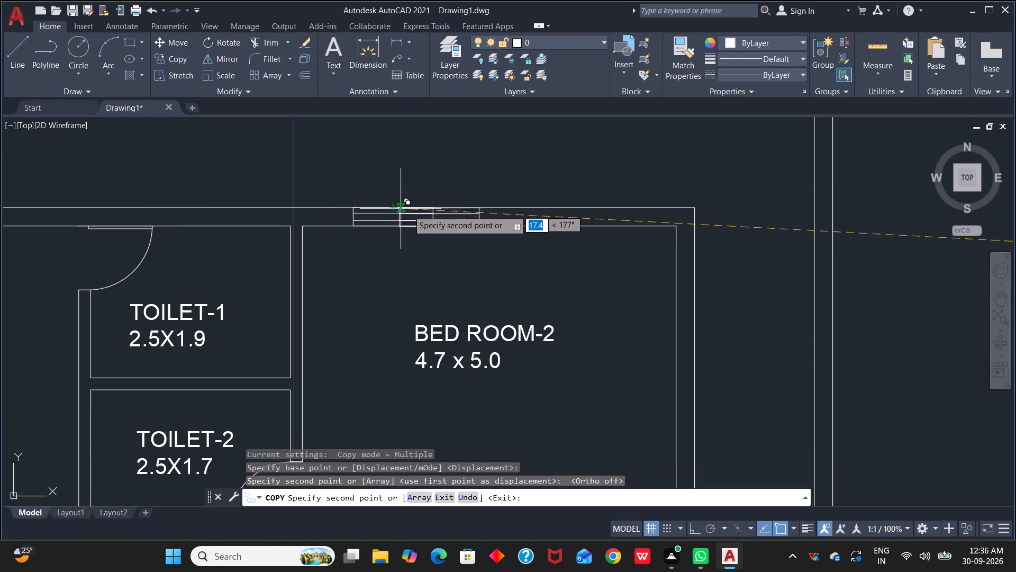
scroll(445, 210, "up", 2)
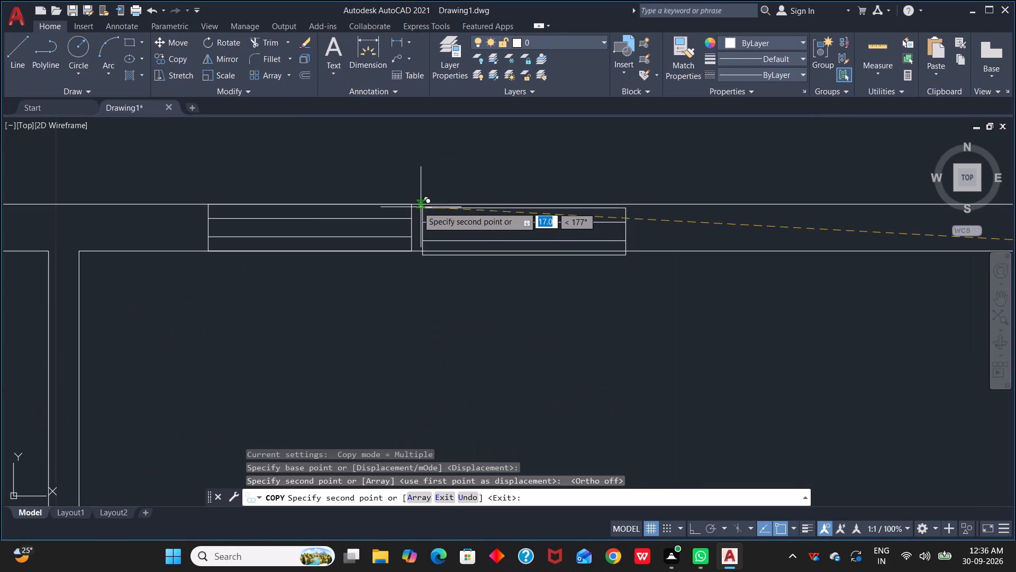
left_click(412, 207)
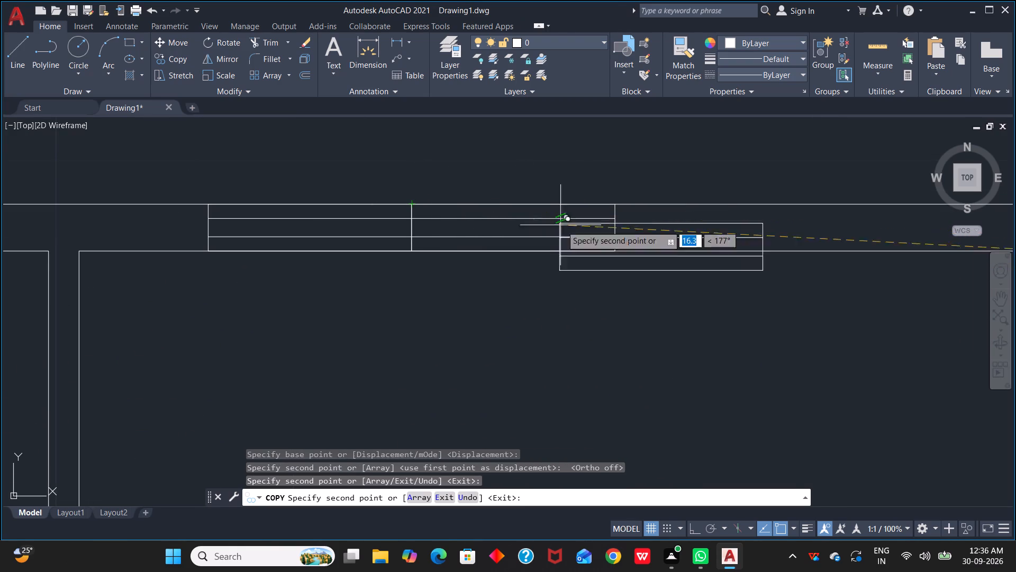
key("Escape")
Group the two adjoining lined rectangles in the BED ROOM-2 wall into one window symbol.
left_click(206, 184)
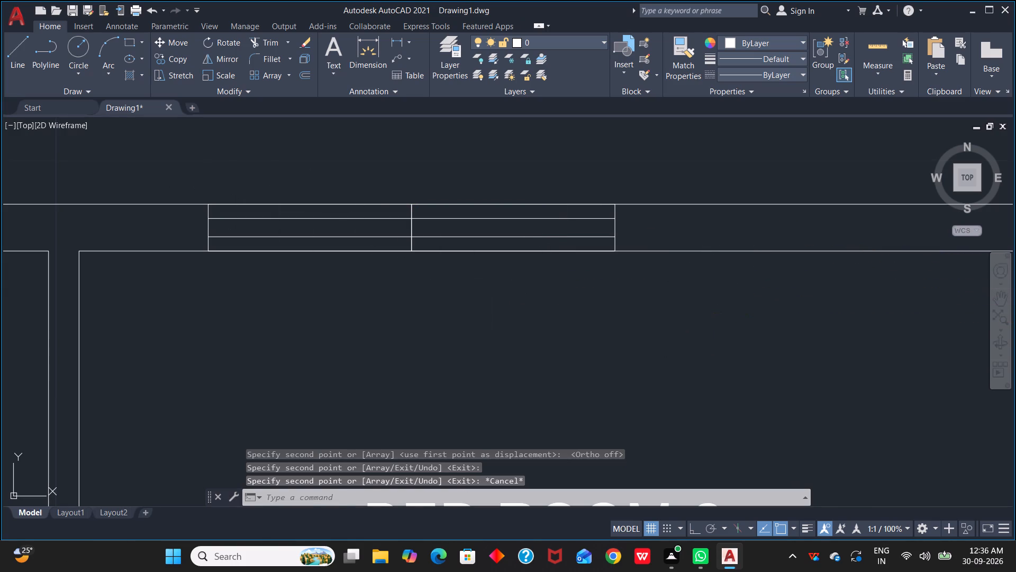
left_click(620, 318)
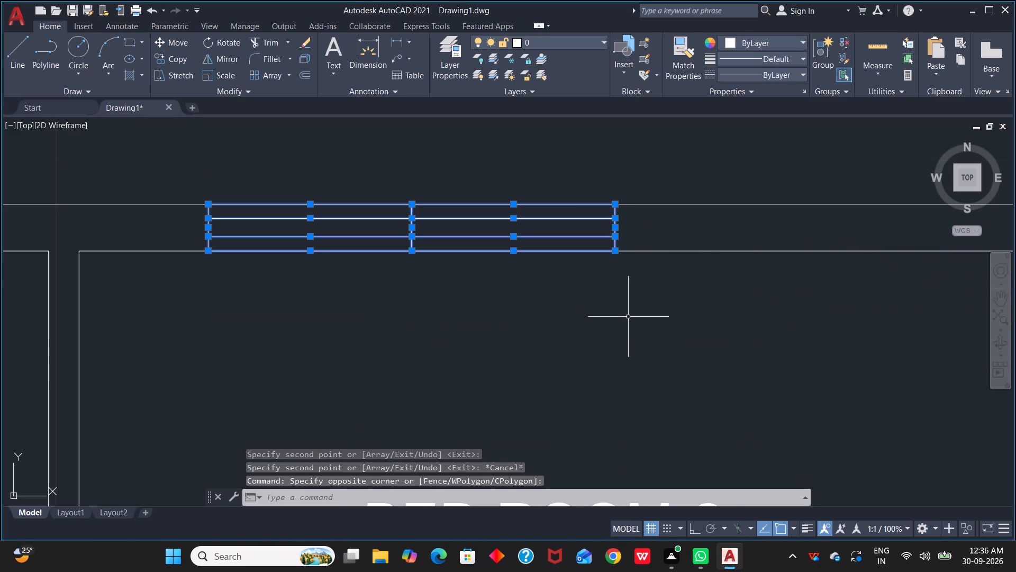
type("G")
key("space")
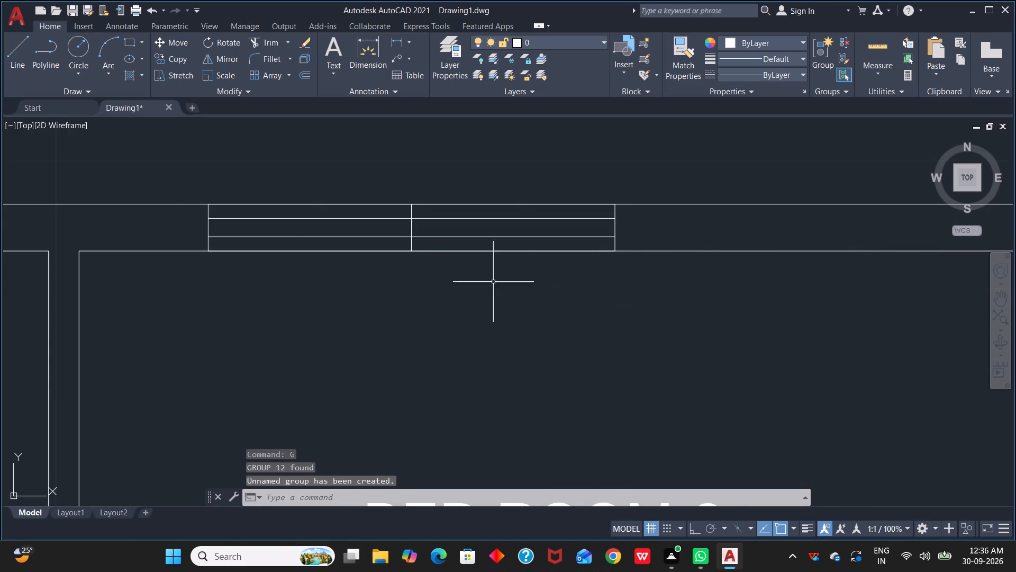
Copy the grouped window by its middle divider into the DRAWING ROOM's lower outer wall, between the chamfered corner and the door.
scroll(384, 243, "down", 3)
scroll(409, 333, "down", 2)
scroll(416, 351, "up", 1)
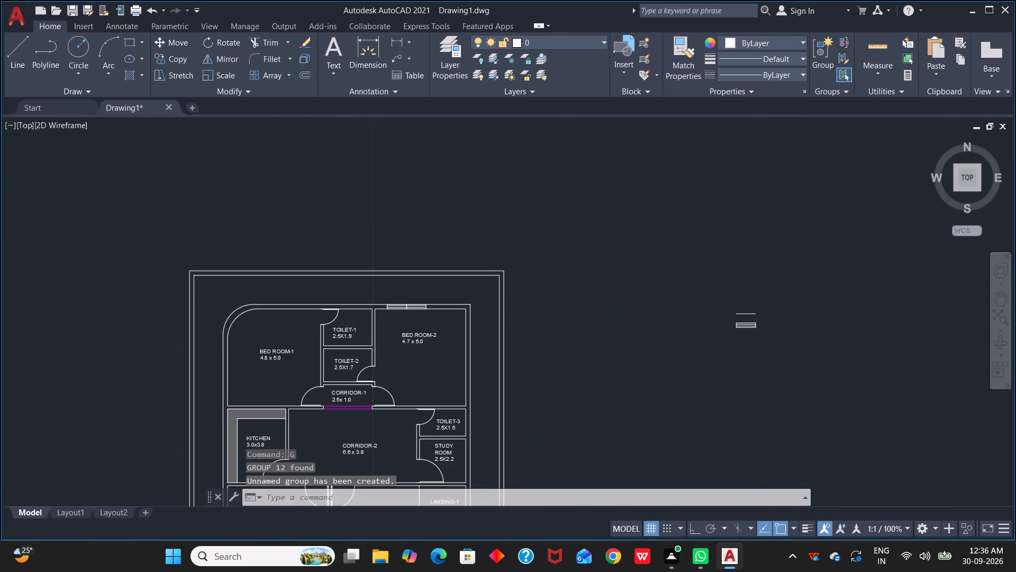
scroll(416, 351, "up", 2)
left_click(348, 172)
left_click(351, 176)
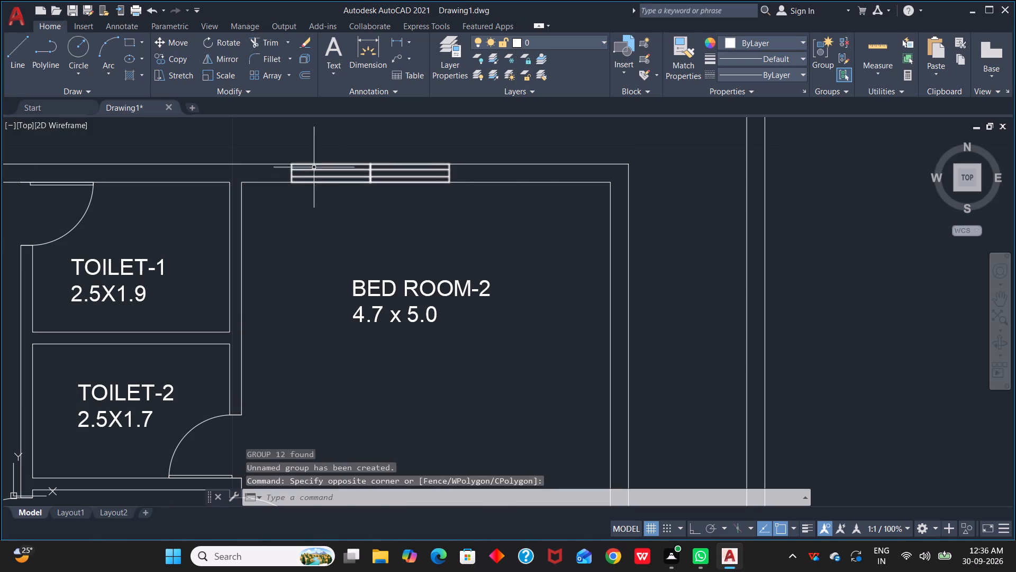
left_click(284, 151)
left_click(469, 238)
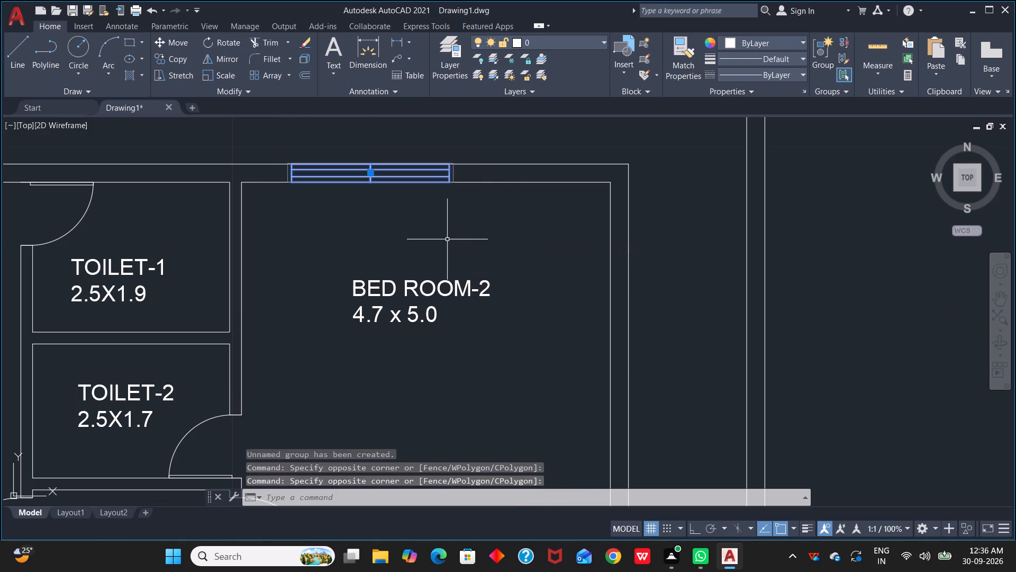
key("c")
type("O")
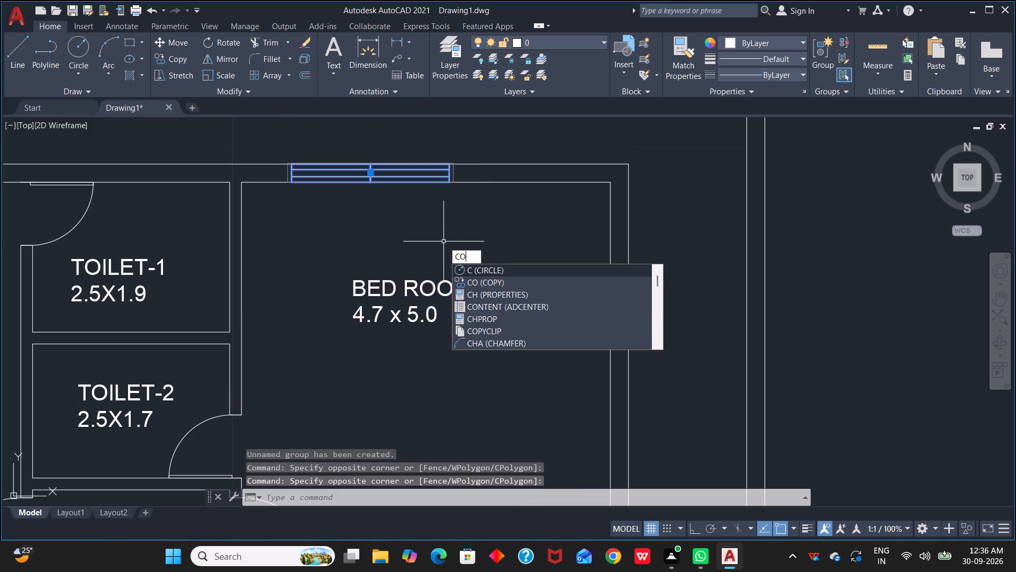
key("space")
left_click(374, 168)
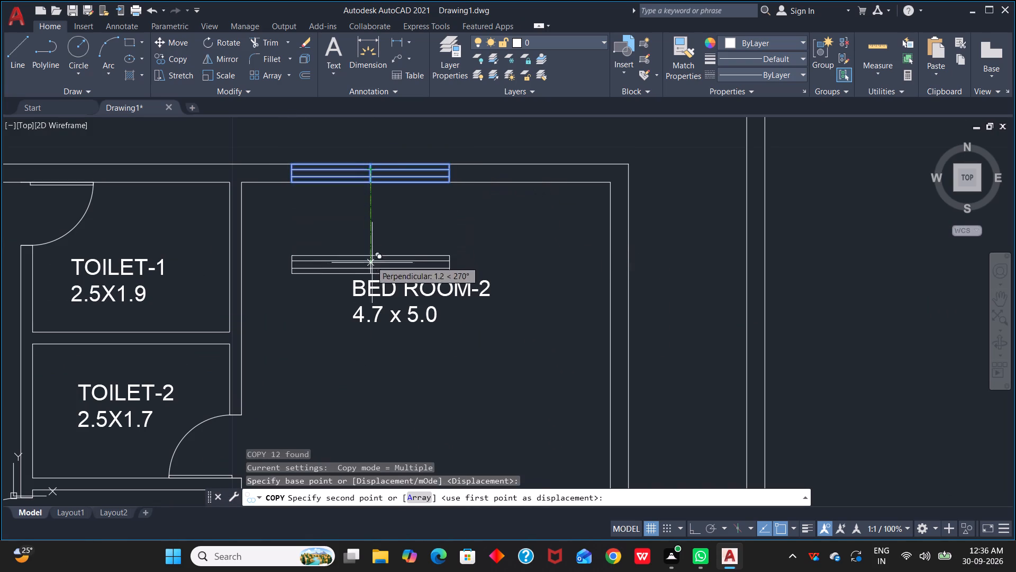
scroll(388, 278, "down", 5)
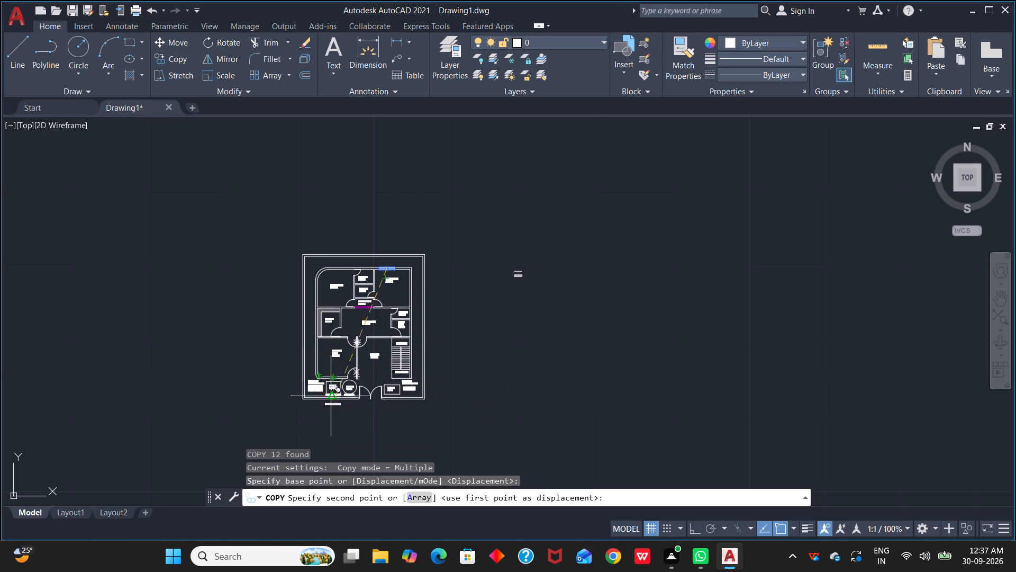
scroll(328, 377, "up", 5)
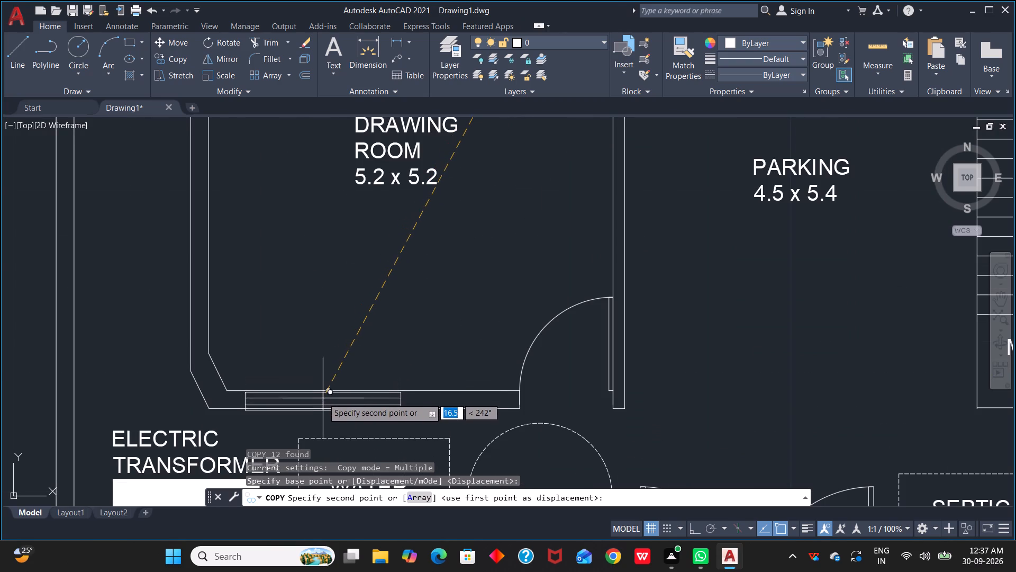
scroll(315, 397, "up", 3)
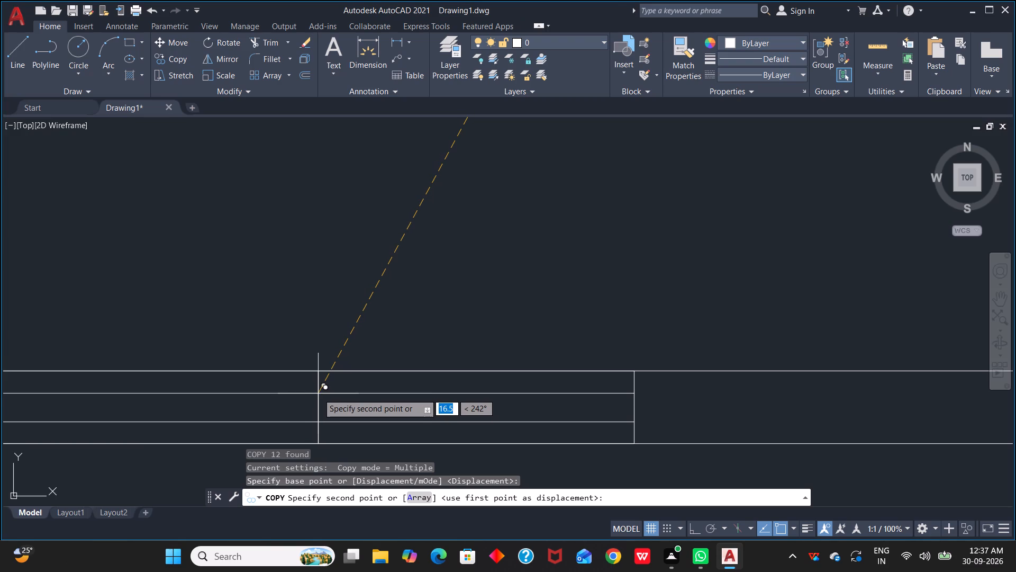
left_click(318, 394)
Place another copy of the grouped window in the empty area outside the plan, beside the staircase, and end the copying.
scroll(542, 331, "down", 4)
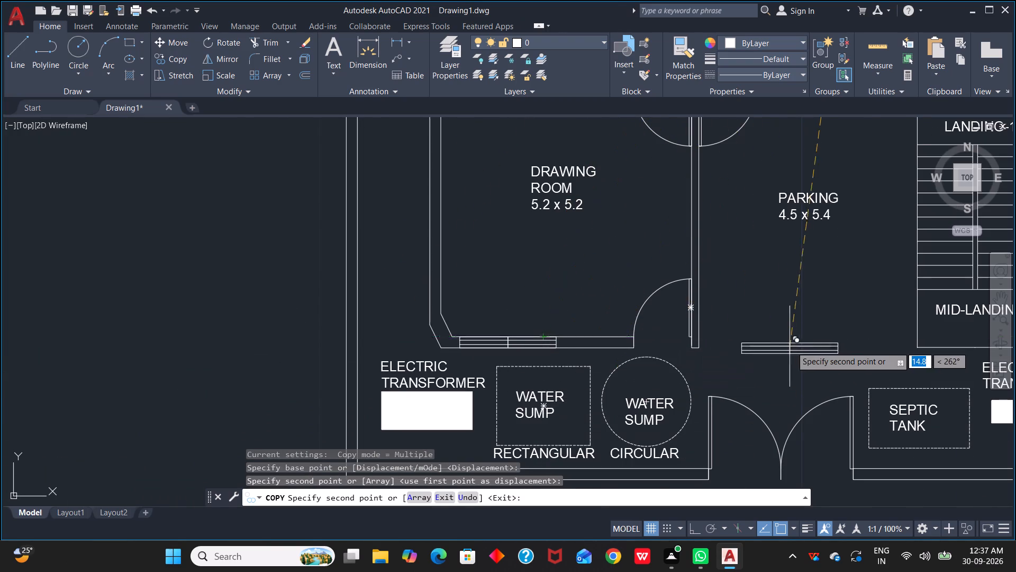
scroll(794, 345, "down", 1)
middle_click_drag(794, 343, 650, 440)
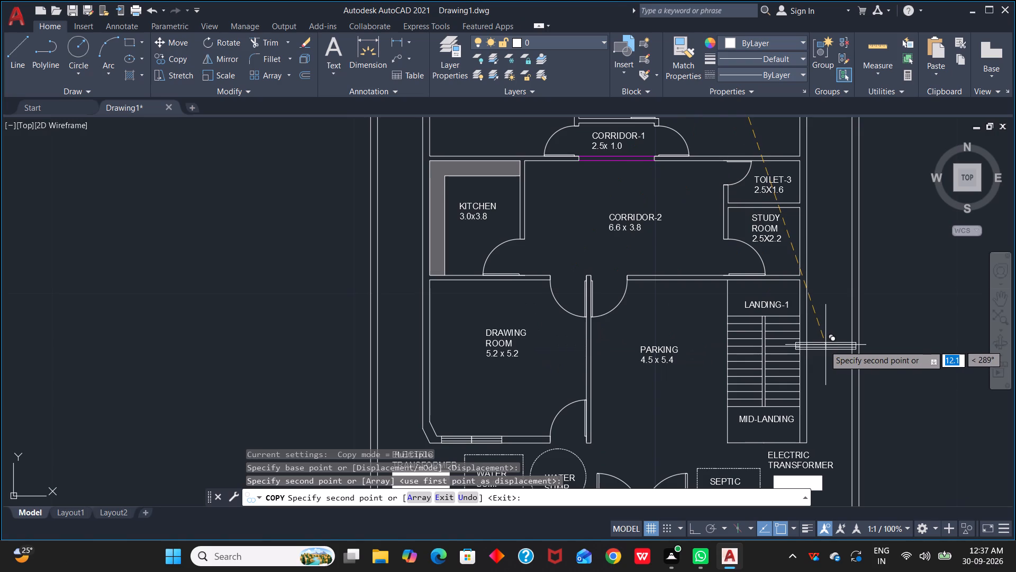
left_click(944, 311)
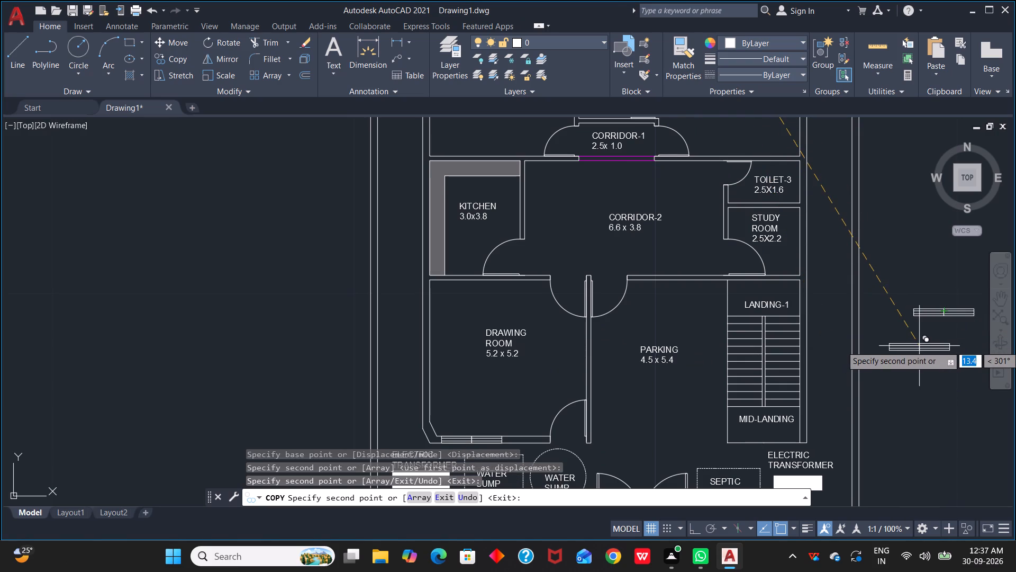
key("Escape")
Rotate the window copy outside the plan 90 degrees counterclockwise about its top-left corner so it stands vertically.
middle_click_drag(938, 298, 700, 307)
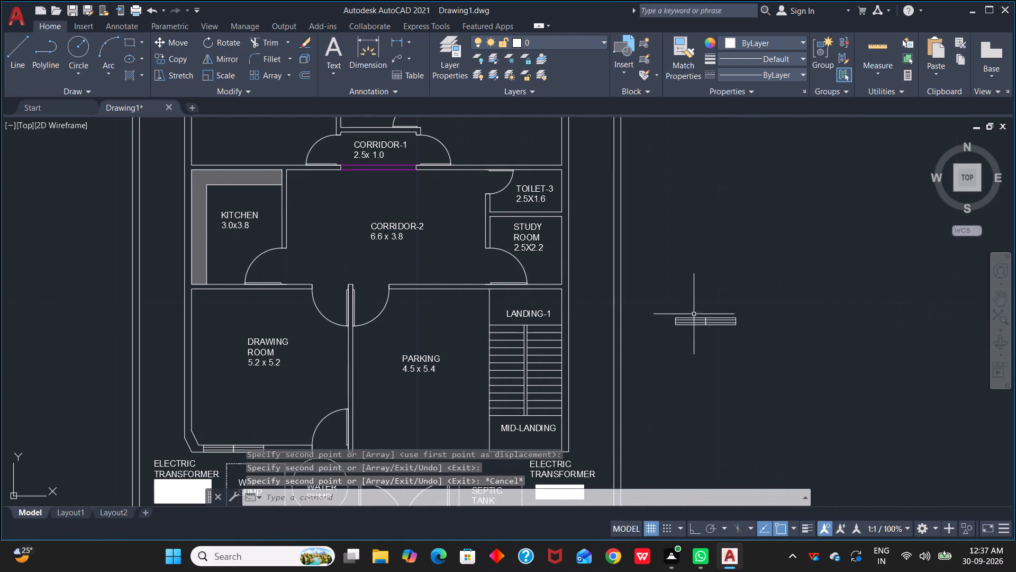
left_click(694, 319)
key("r")
key("o")
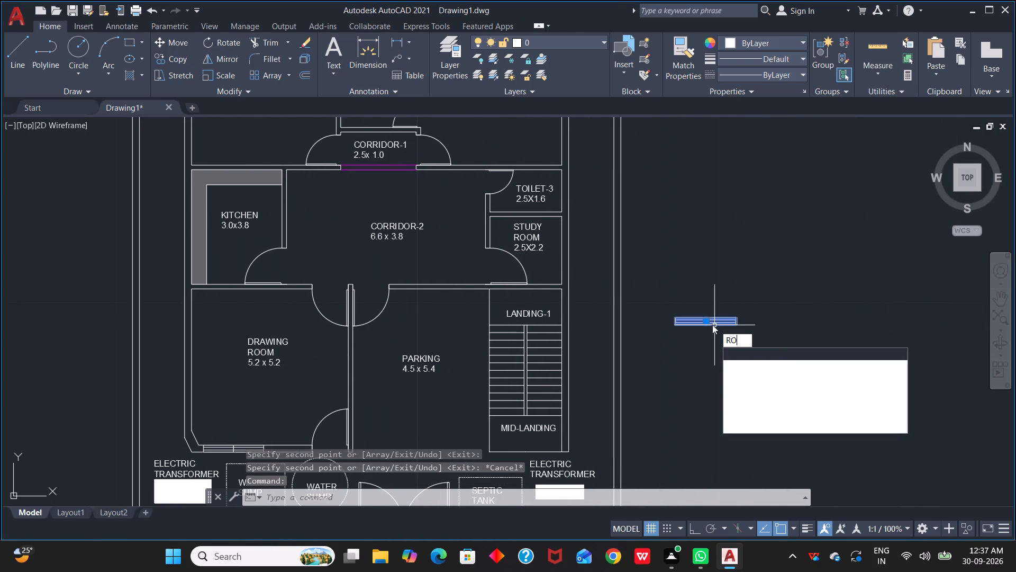
key("space")
left_click(676, 317)
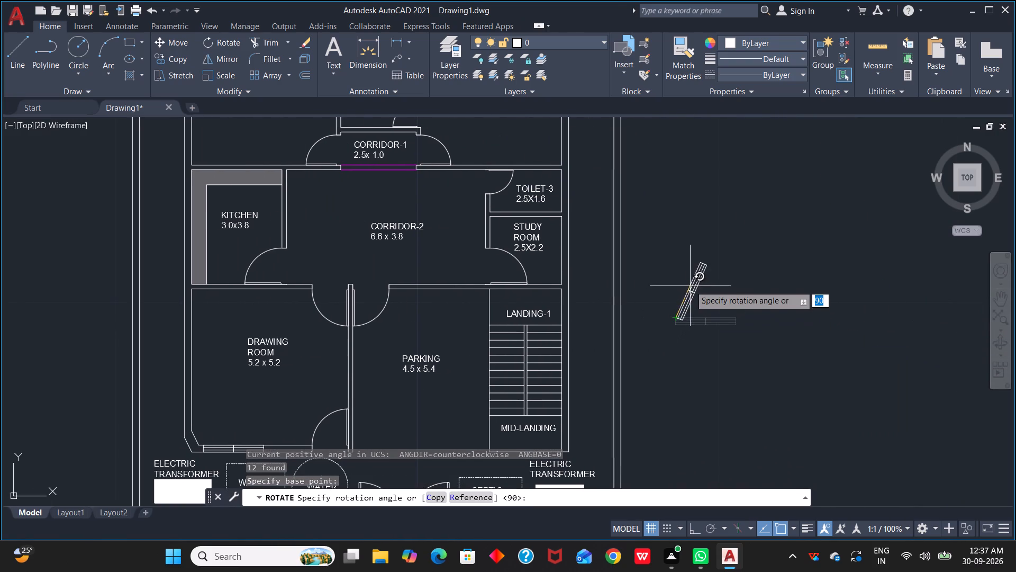
left_click(674, 274)
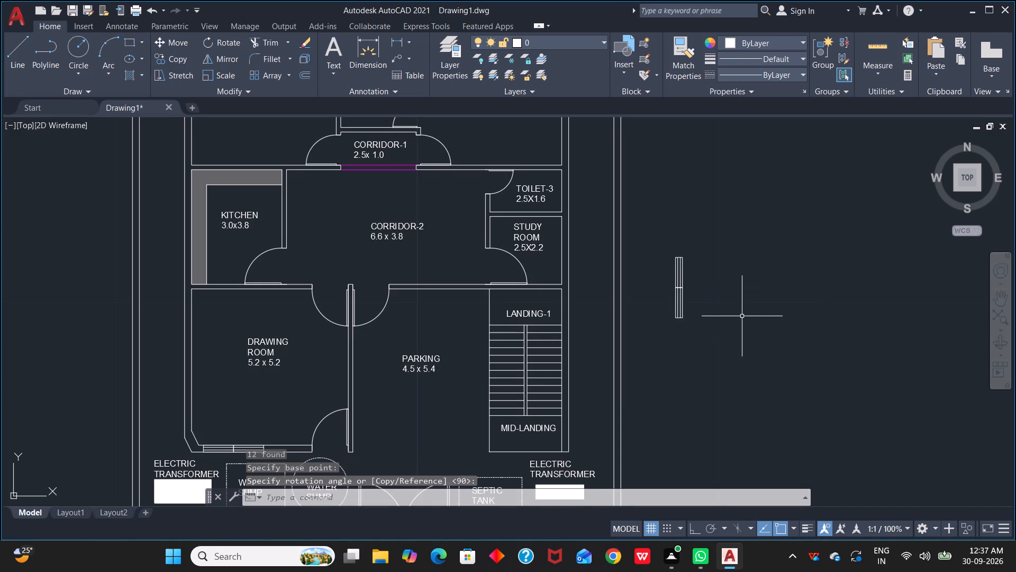
key("Escape")
Copy the vertical window outside the plan by its top-left corner into the KITCHEN's left outer wall, behind the counter.
scroll(749, 308, "down", 1)
left_click(682, 269)
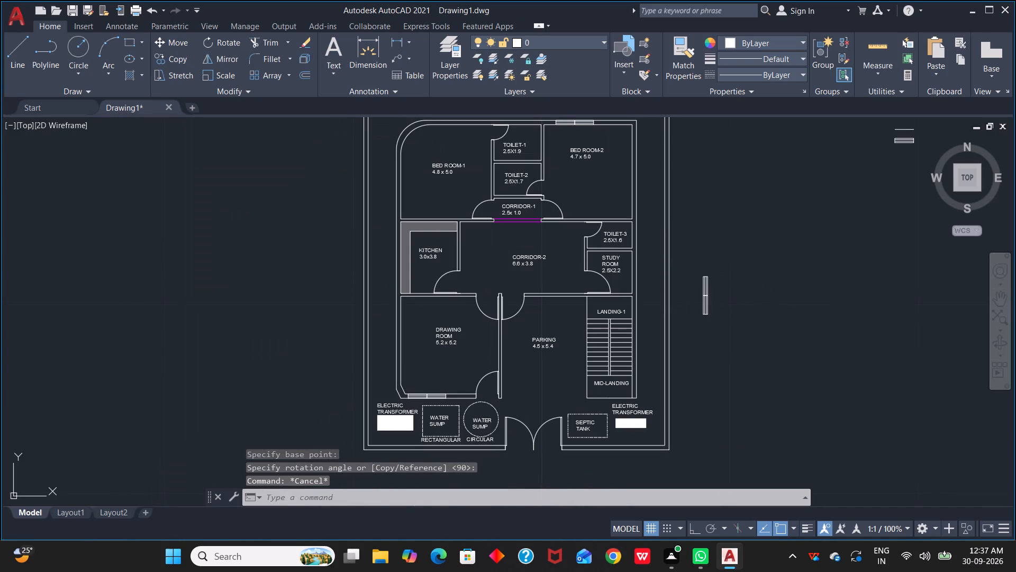
left_click(713, 331)
key("c")
key("o")
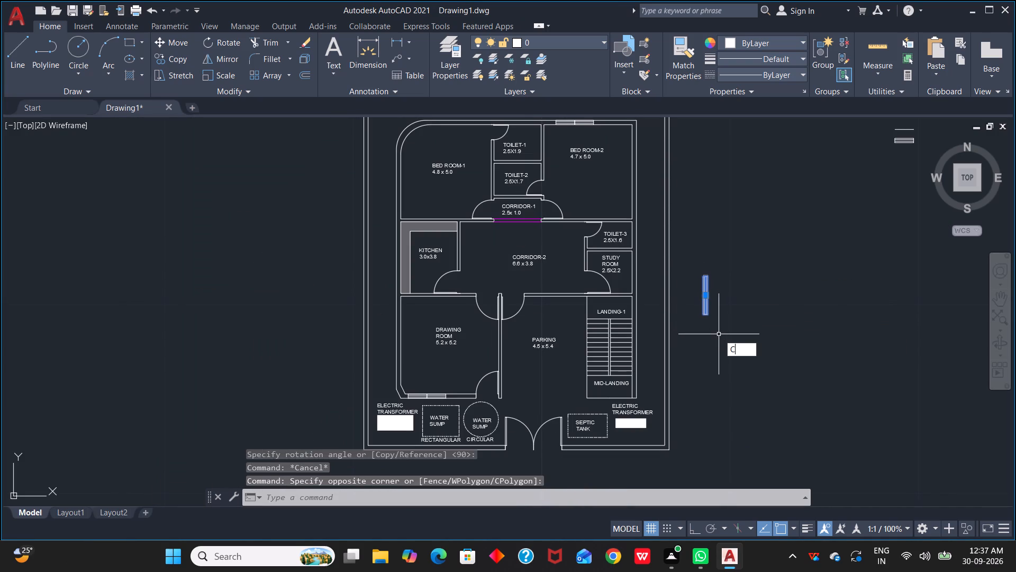
key("space")
scroll(704, 278, "up", 3)
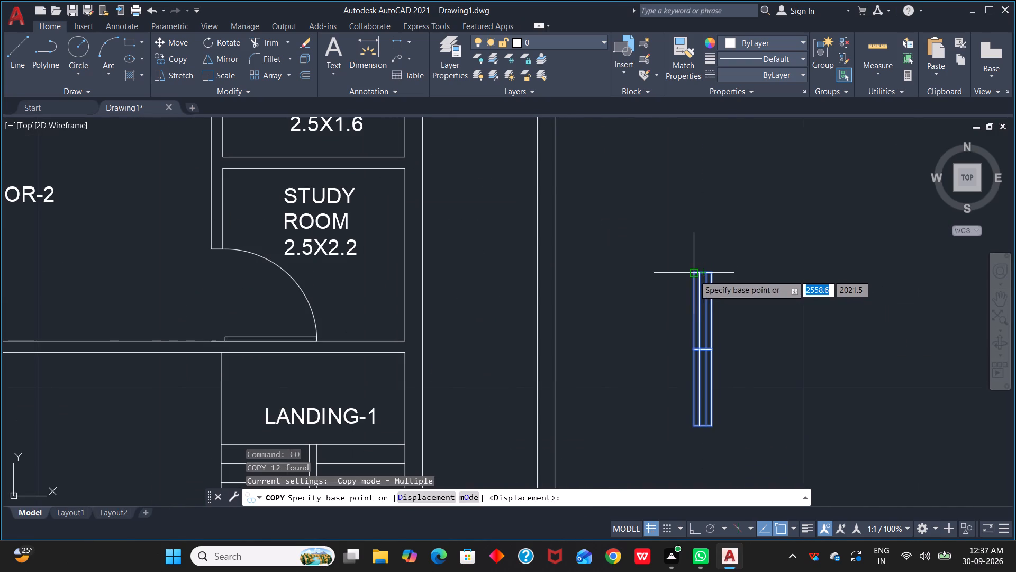
left_click(693, 275)
scroll(413, 256, "down", 3)
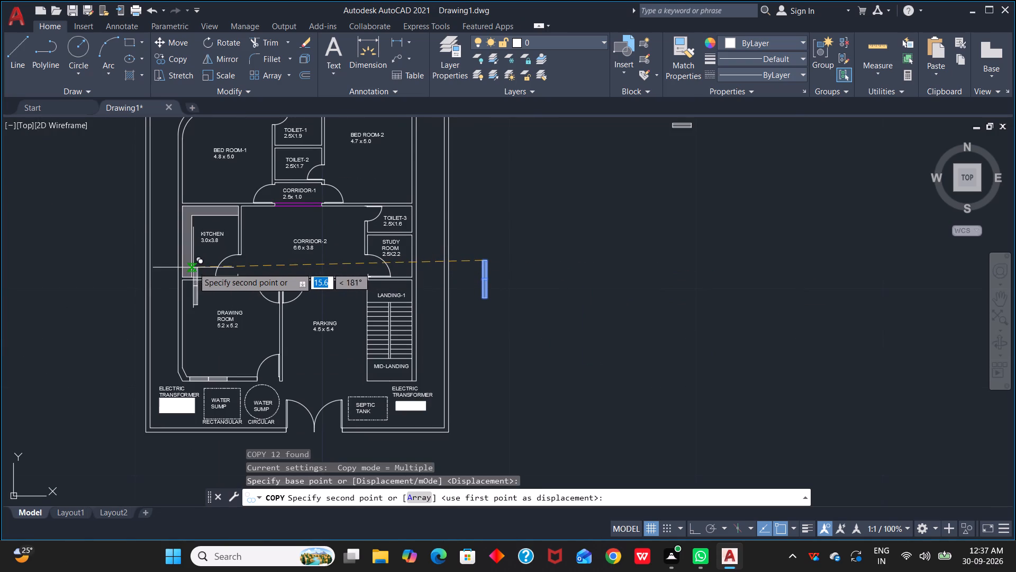
scroll(189, 267, "up", 2)
middle_click_drag(184, 266, 343, 343)
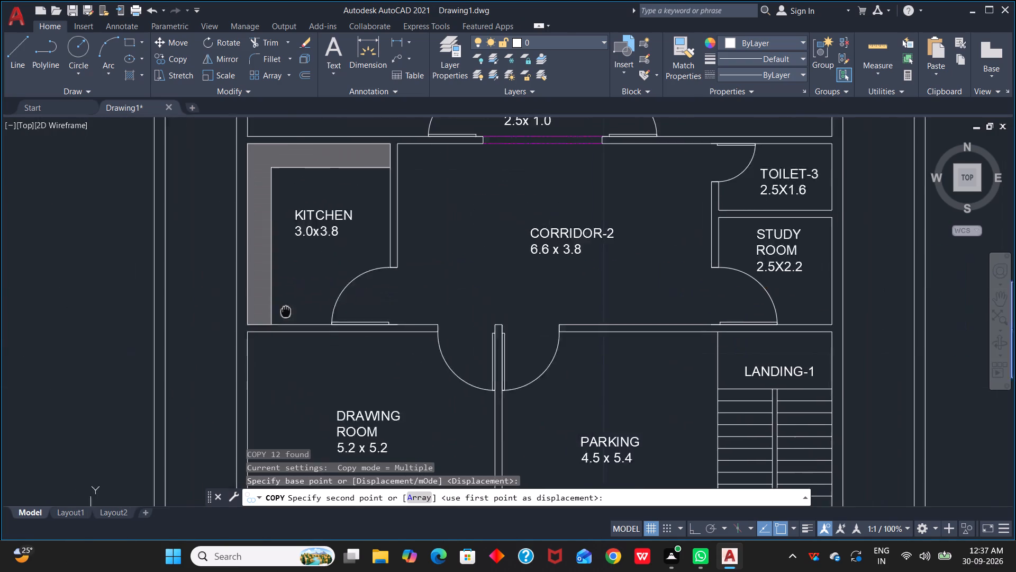
middle_click_drag(343, 343, 416, 376)
scroll(416, 376, "up", 1)
scroll(374, 242, "up", 2)
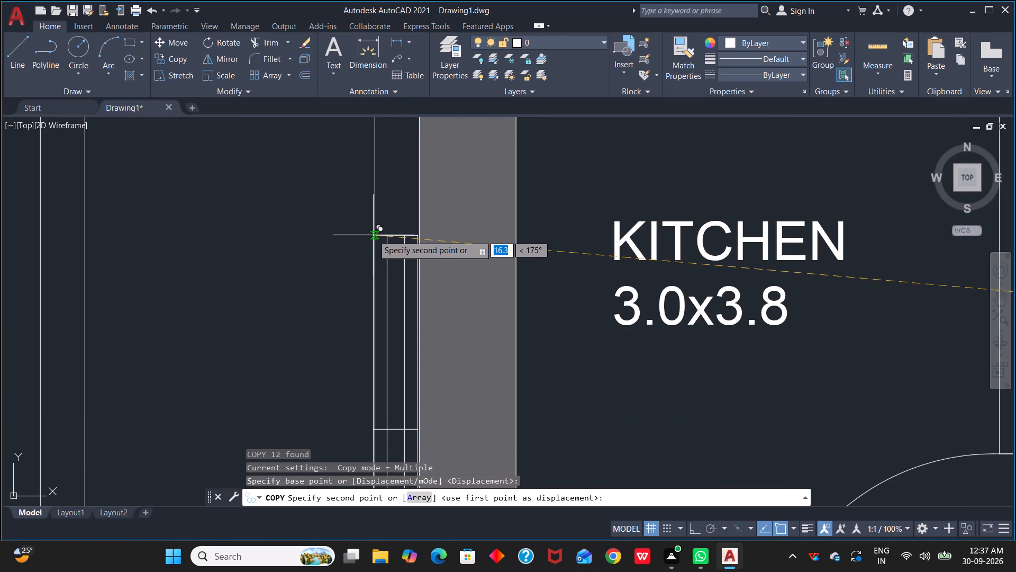
left_click(375, 230)
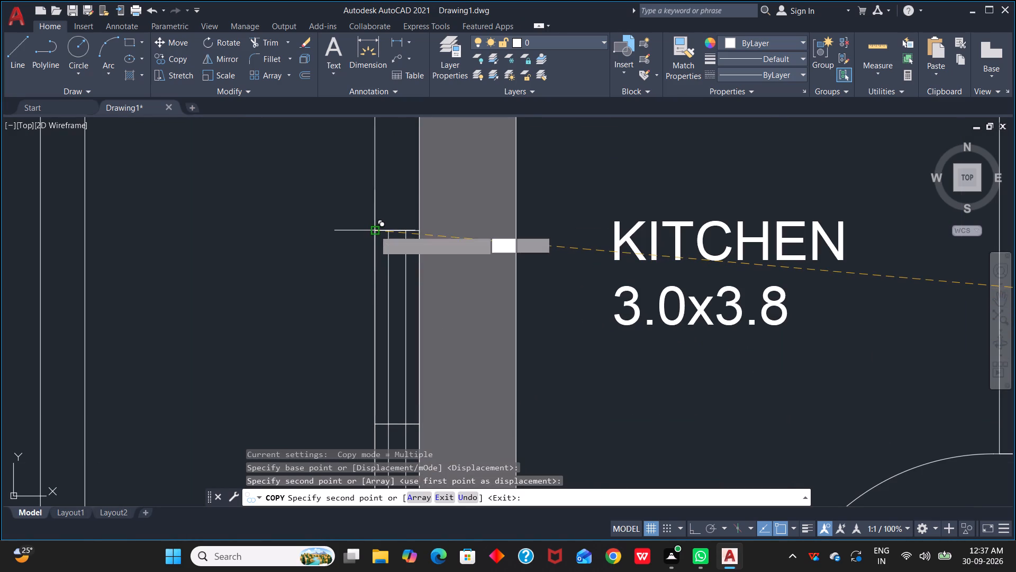
Place another copy of the vertical window in BED ROOM-1's left outer wall, below the curved corner.
scroll(577, 283, "down", 3)
middle_click_drag(656, 248, 646, 267)
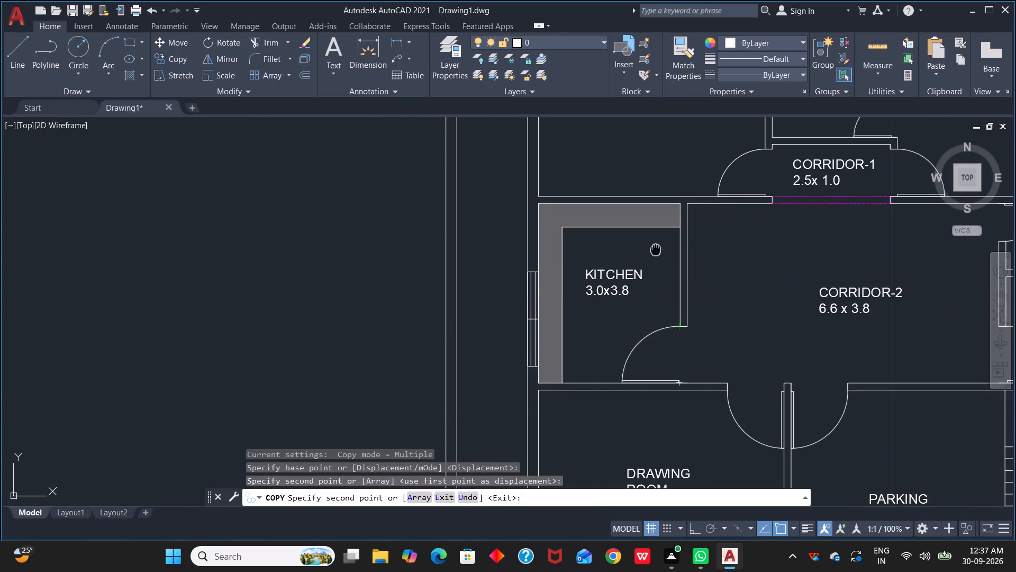
middle_click_drag(646, 267, 668, 398)
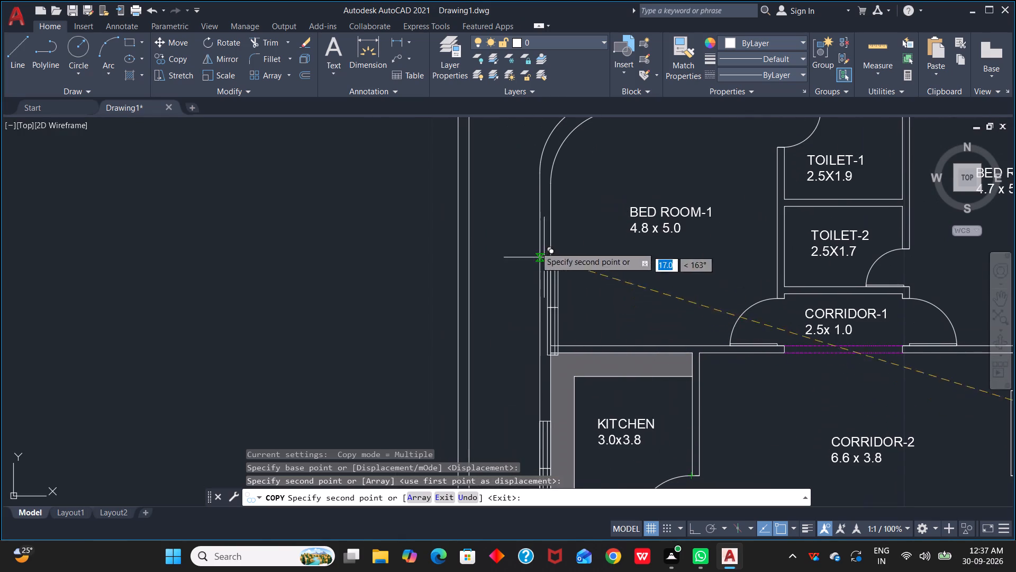
scroll(541, 212, "up", 3)
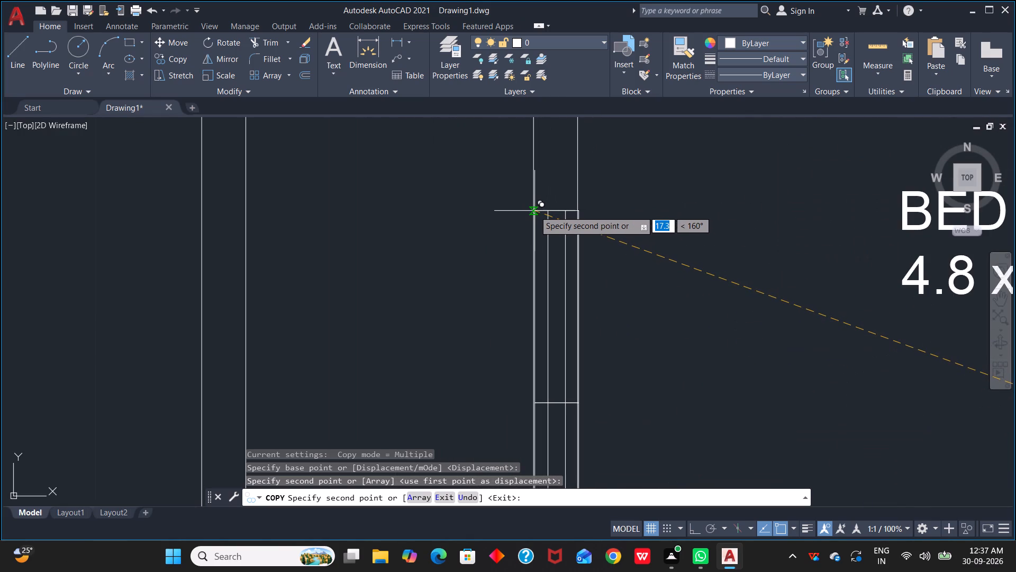
left_click(533, 210)
Place another copy of the vertical window midway along the DRAWING ROOM's left outer wall.
scroll(715, 261, "down", 3)
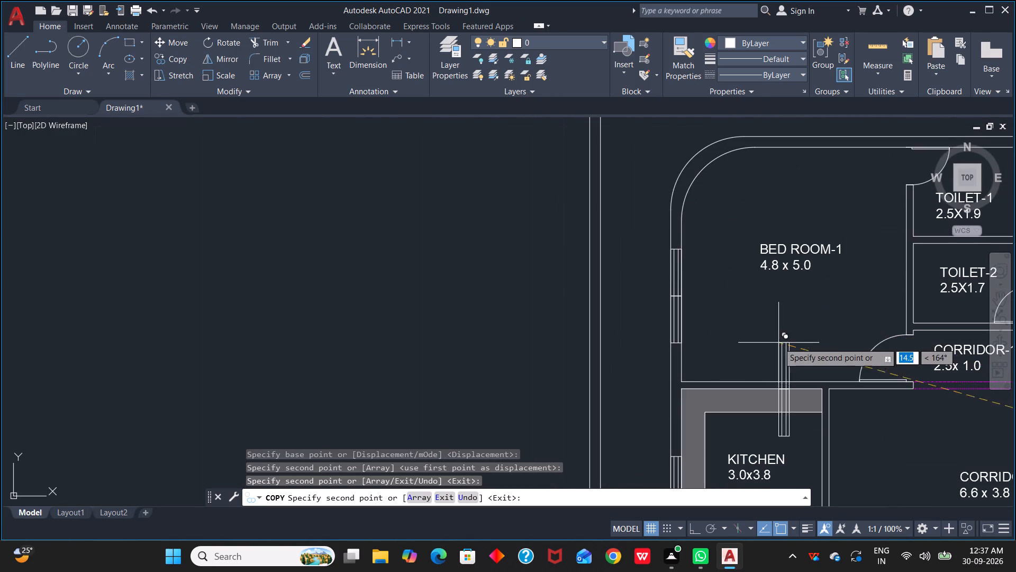
middle_click_drag(778, 343, 565, 124)
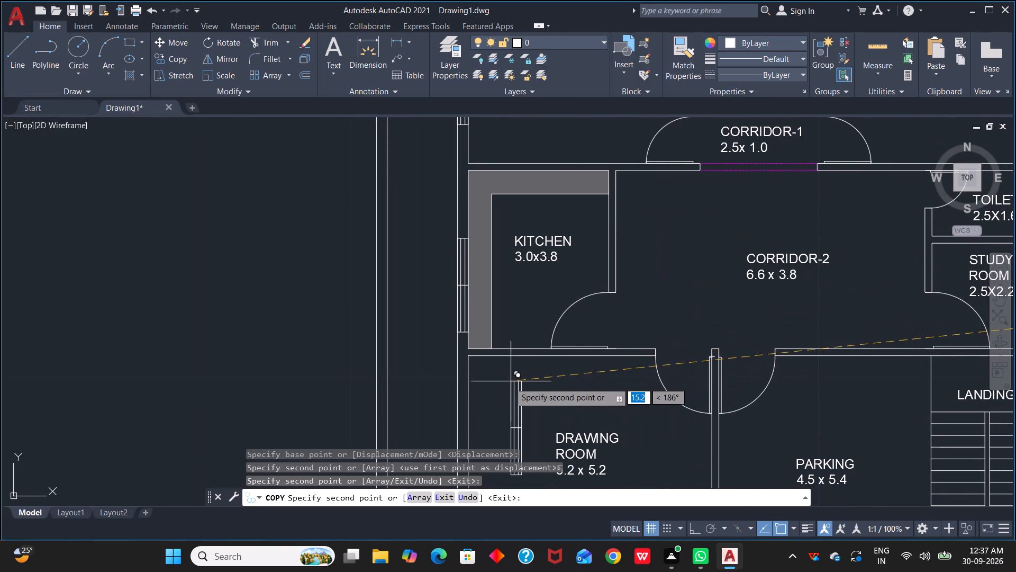
middle_click_drag(484, 394, 639, 156)
scroll(613, 204, "up", 4)
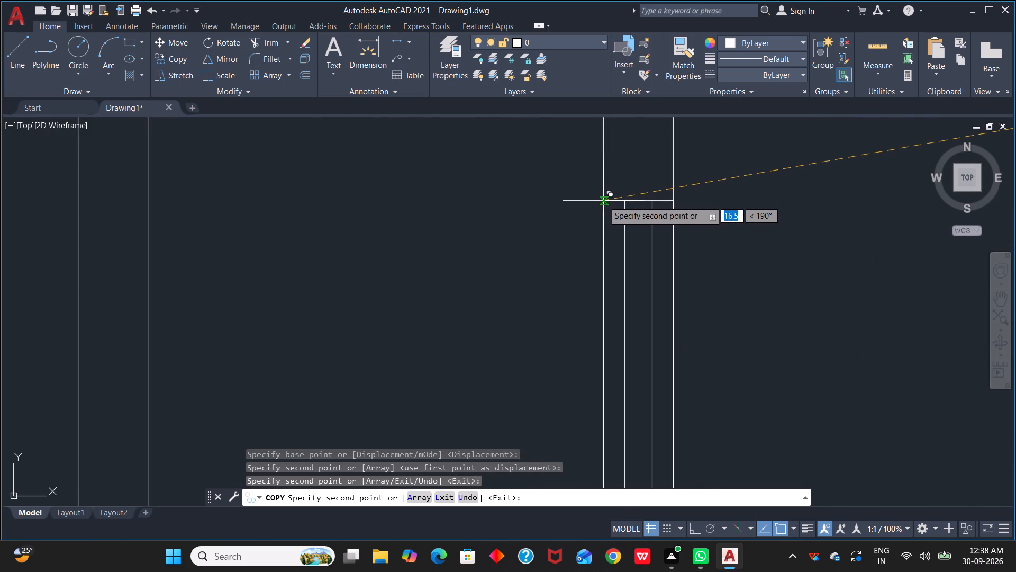
left_click(603, 201)
Place a vertical window copy in BED ROOM-2's right outer wall, beside the room label, and end the copying.
scroll(704, 246, "down", 4)
middle_click_drag(779, 282, 490, 217)
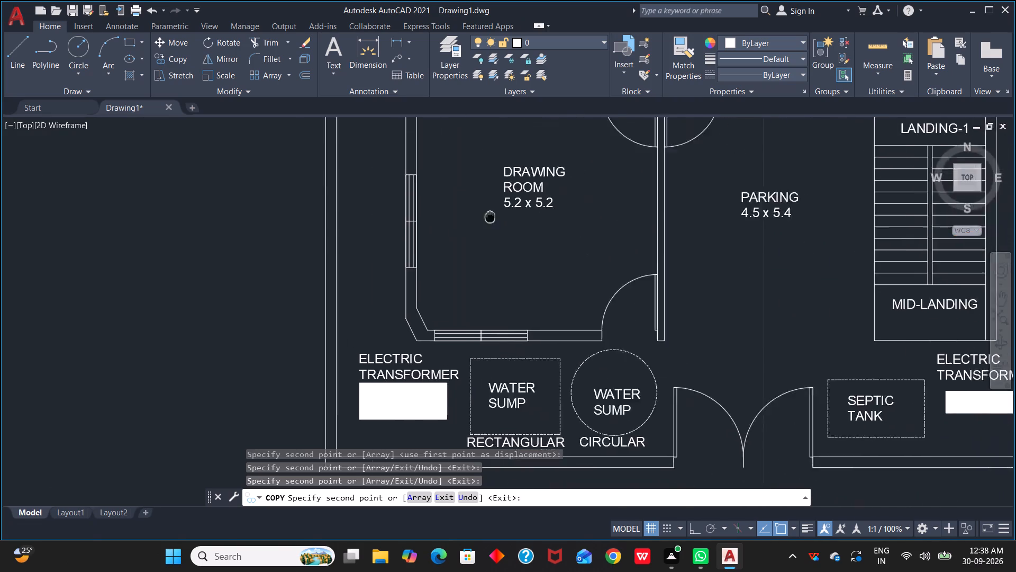
middle_click_drag(490, 217, 333, 221)
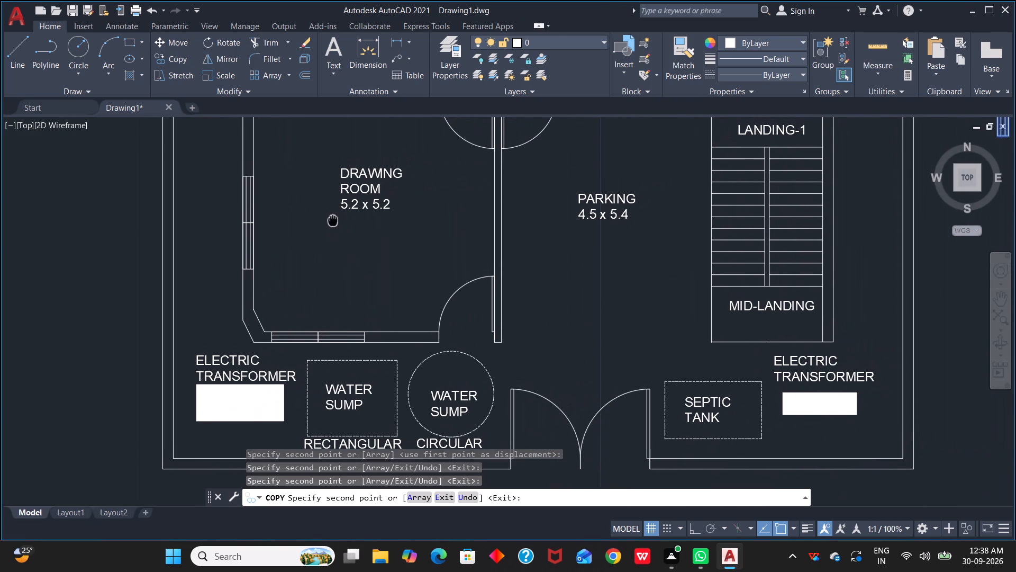
middle_click_drag(333, 221, 300, 286)
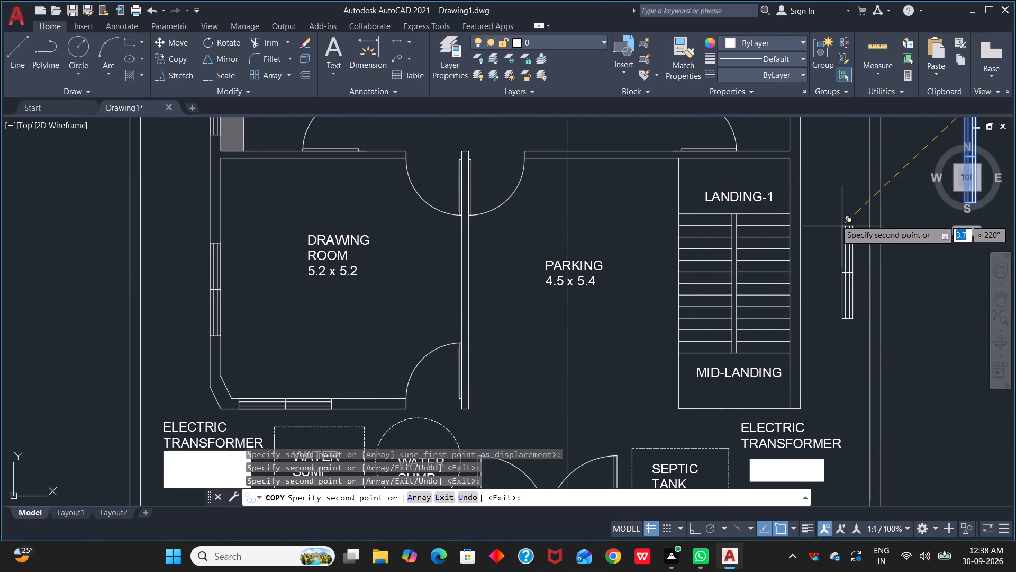
middle_click_drag(827, 201, 721, 416)
scroll(722, 174, "up", 1)
middle_click_drag(722, 174, 748, 445)
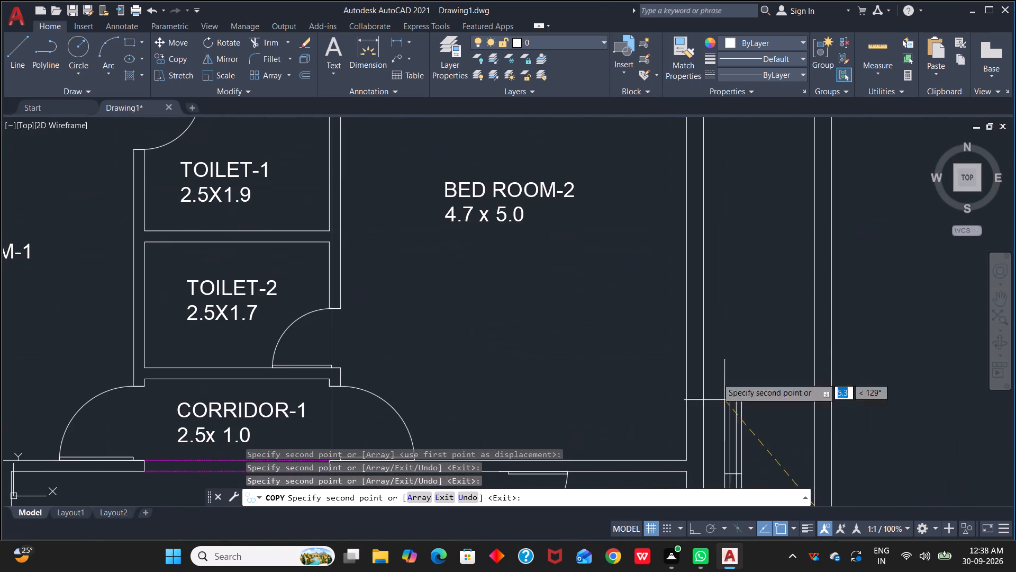
scroll(701, 181, "up", 2)
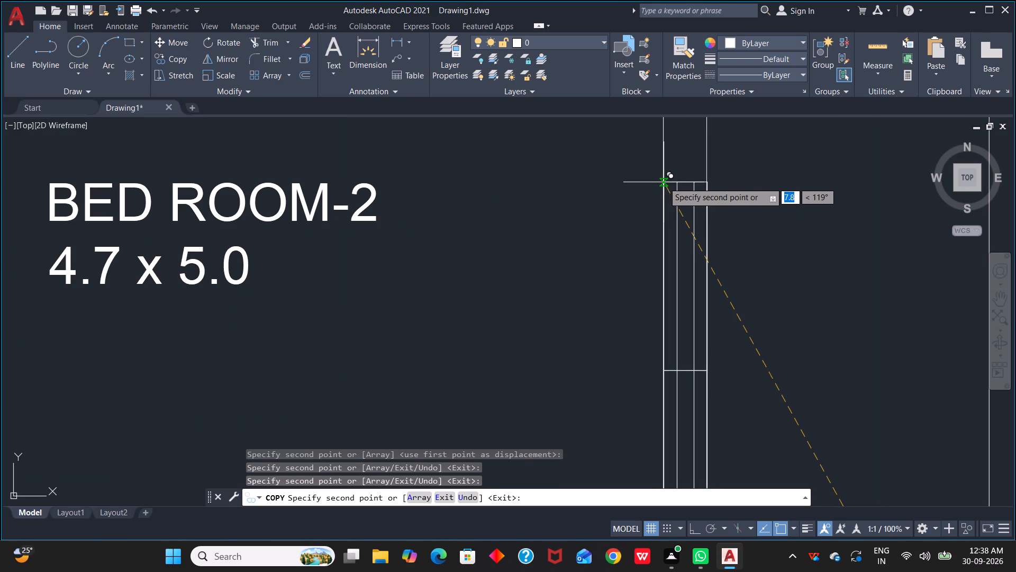
scroll(662, 182, "up", 3)
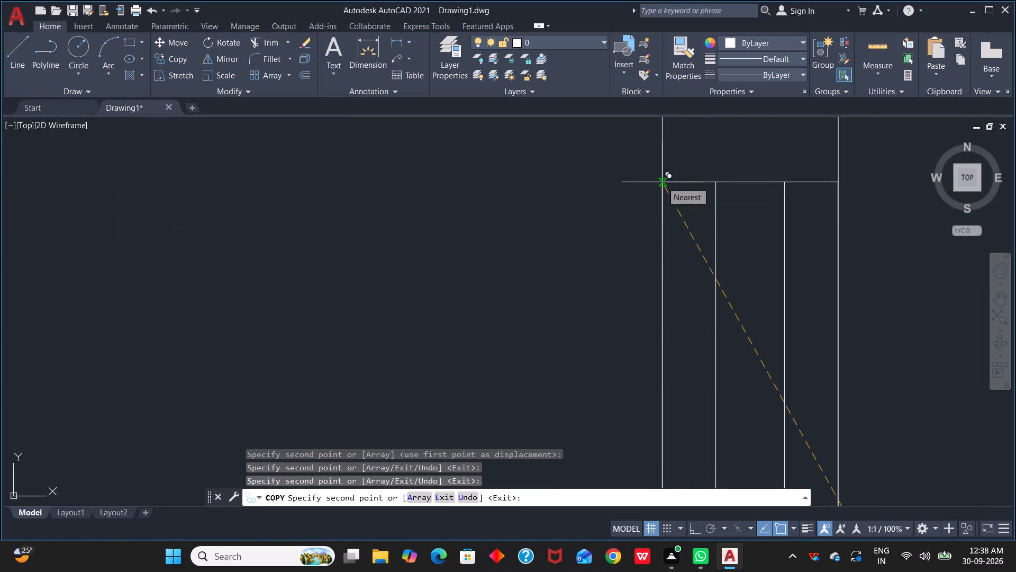
left_click(662, 182)
key("Escape")
Copy the single lined rectangle outside the plan by its top-left corner into BED ROOM-1's upper outer wall, between the curved corner and TOILET-1.
scroll(825, 275, "down", 3)
scroll(901, 284, "down", 5)
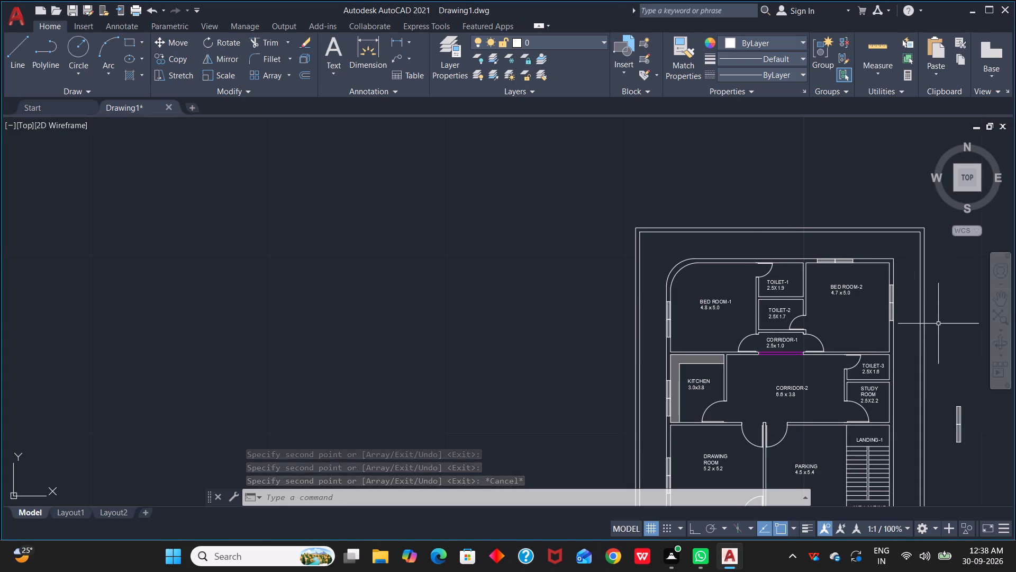
middle_click_drag(944, 307, 563, 320)
scroll(783, 315, "up", 3)
left_click_drag(666, 196, 669, 201)
left_click(773, 266)
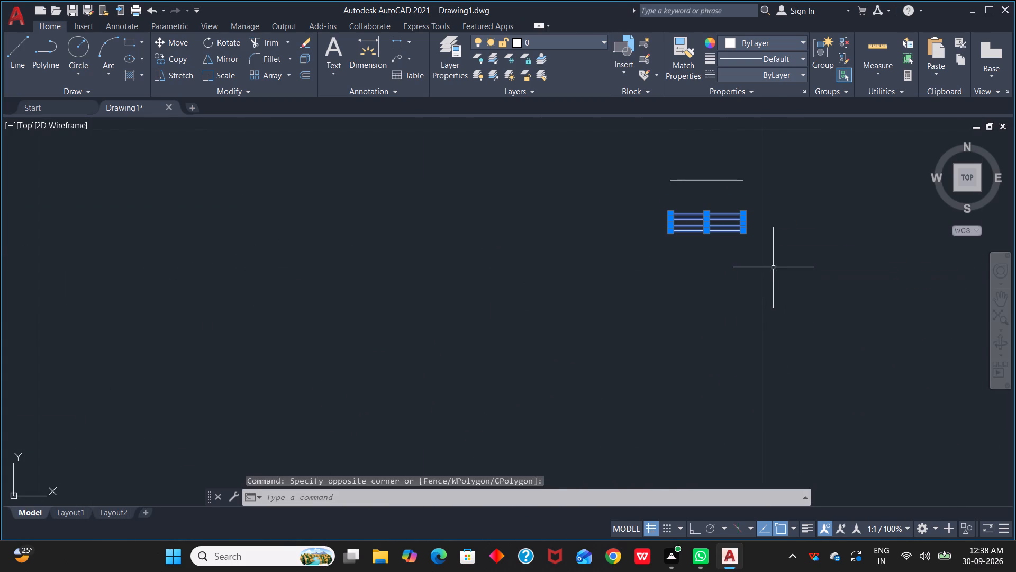
key("c")
key("o")
key("space")
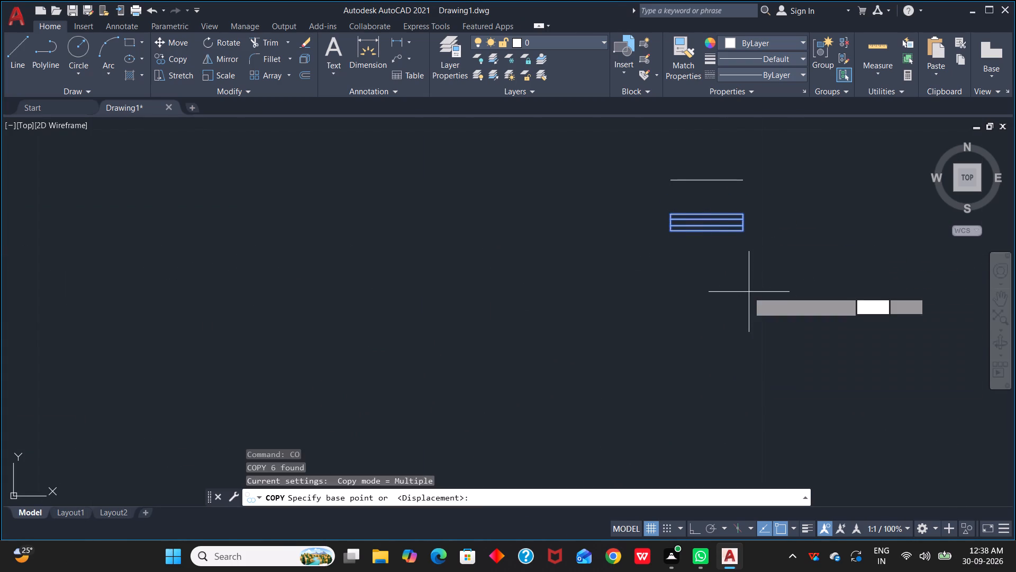
left_click(672, 211)
scroll(224, 207, "down", 4)
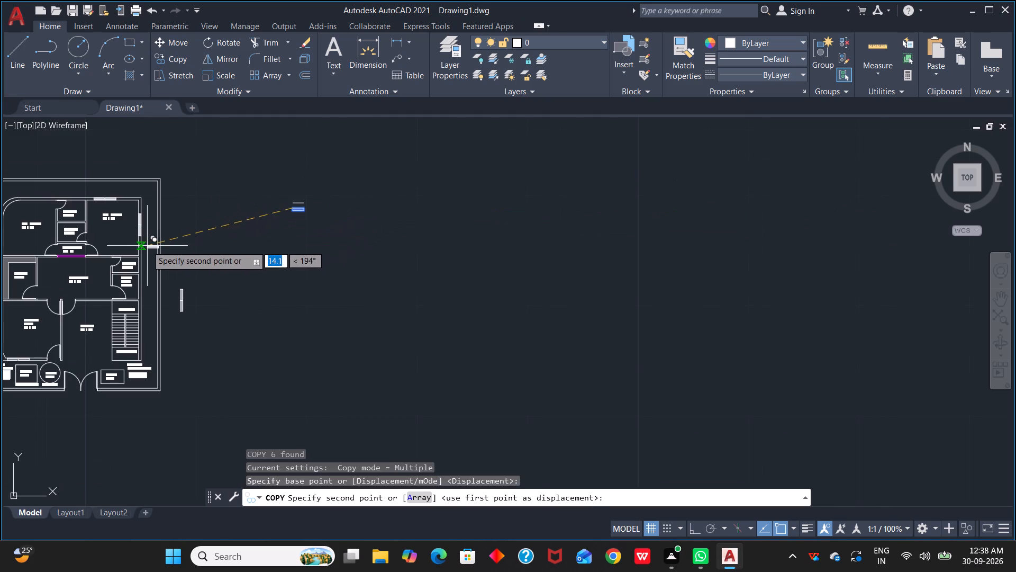
middle_click_drag(30, 213, 467, 354)
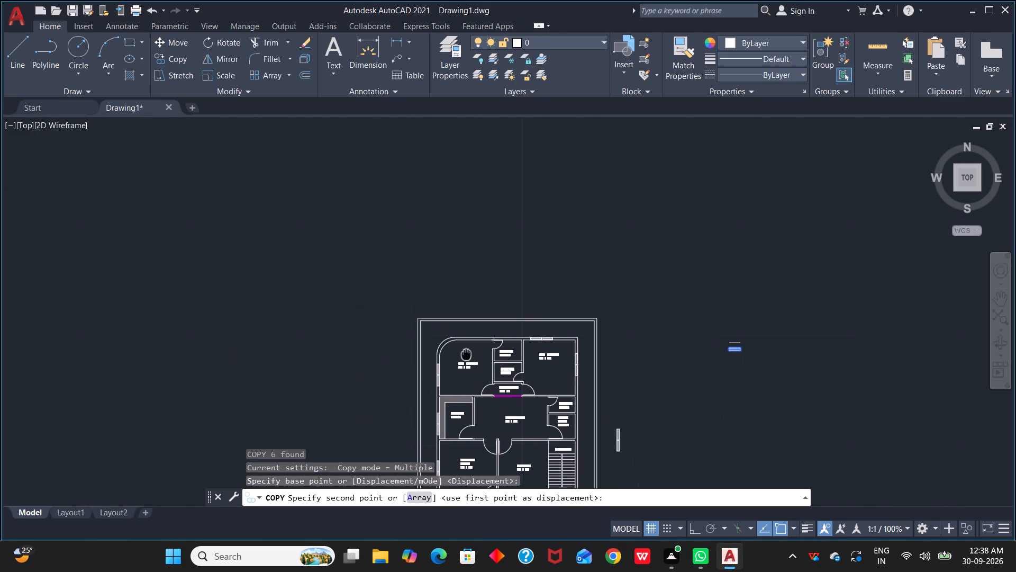
middle_click_drag(467, 354, 511, 365)
scroll(493, 347, "up", 2)
scroll(541, 354, "up", 2)
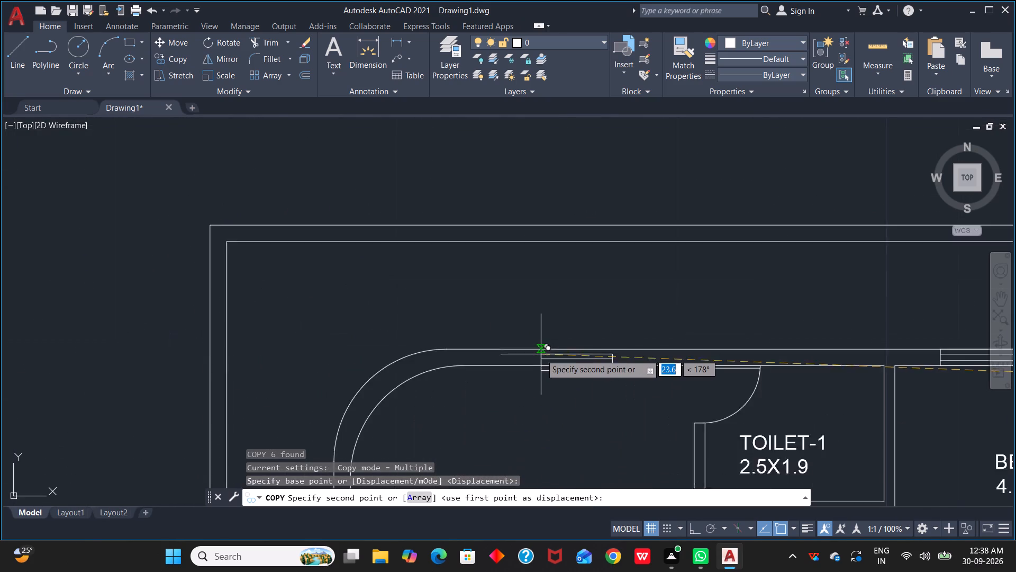
scroll(541, 354, "up", 4)
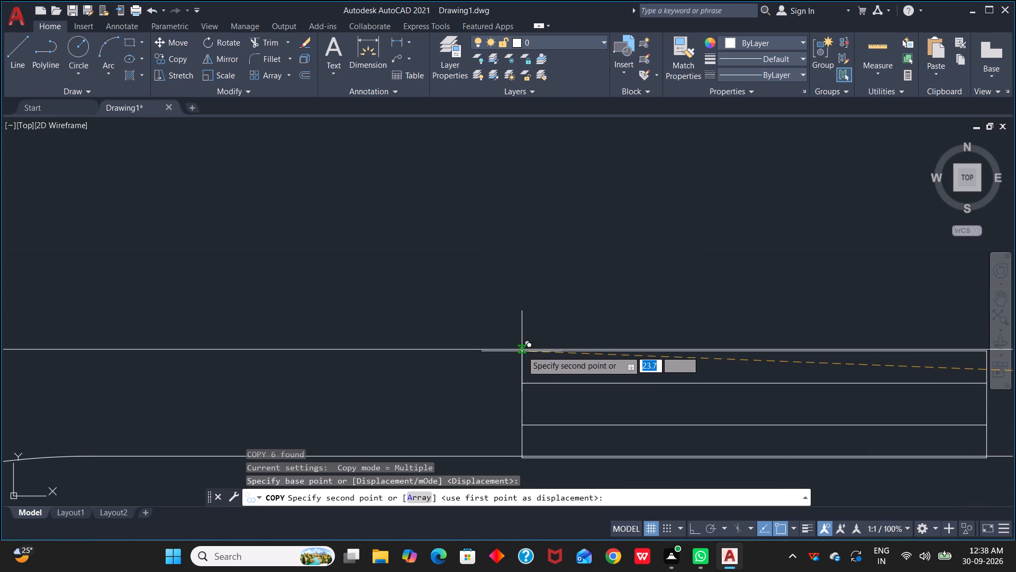
left_click(522, 350)
Place another copy of the single lined rectangle in TOILET-1's upper outer wall, beyond the door swing.
scroll(651, 385, "down", 4)
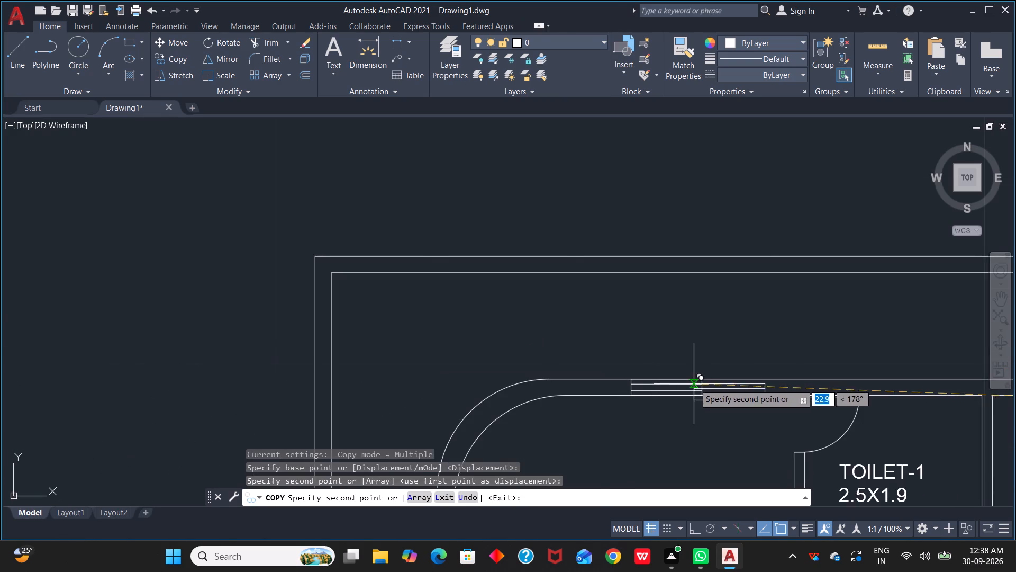
middle_click_drag(694, 384, 234, 325)
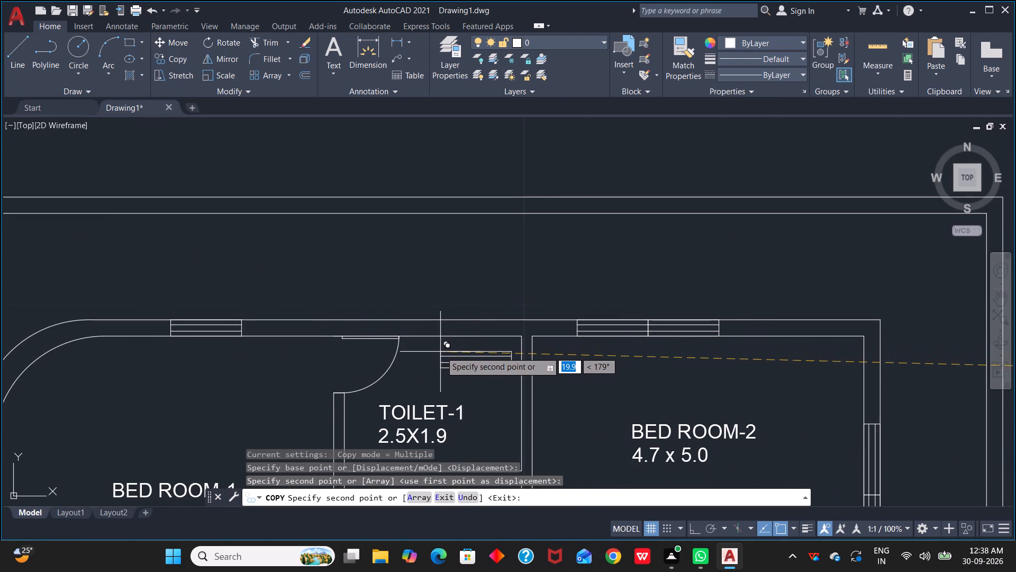
scroll(444, 347, "up", 3)
scroll(422, 241, "up", 2)
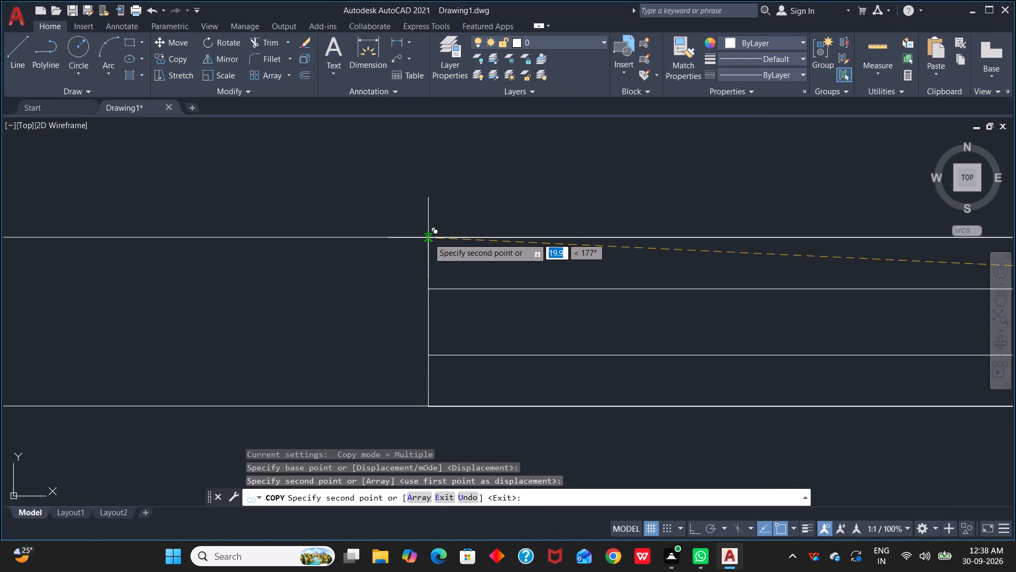
left_click(428, 237)
Place another copy of the single lined rectangle in BED ROOM-2's upper outer wall, just right of the double window, and end the copying.
scroll(688, 387, "down", 4)
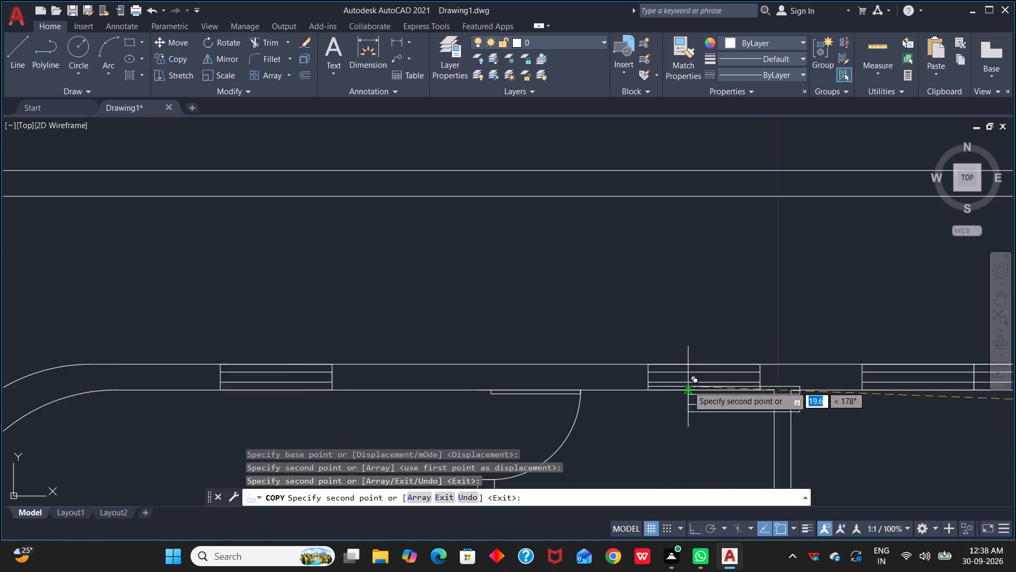
scroll(688, 380, "down", 2)
middle_click_drag(650, 406, 544, 205)
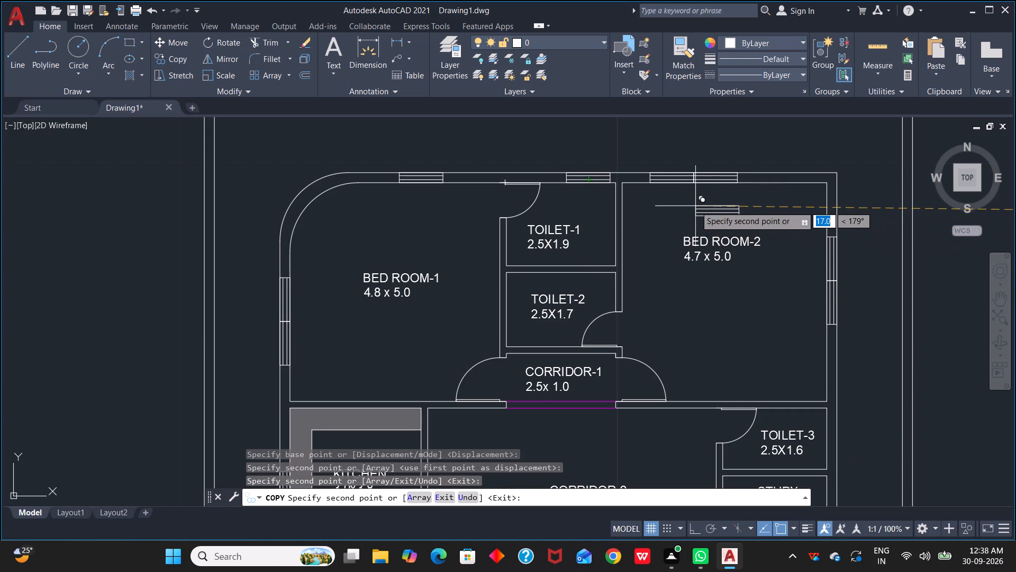
scroll(695, 206, "up", 1)
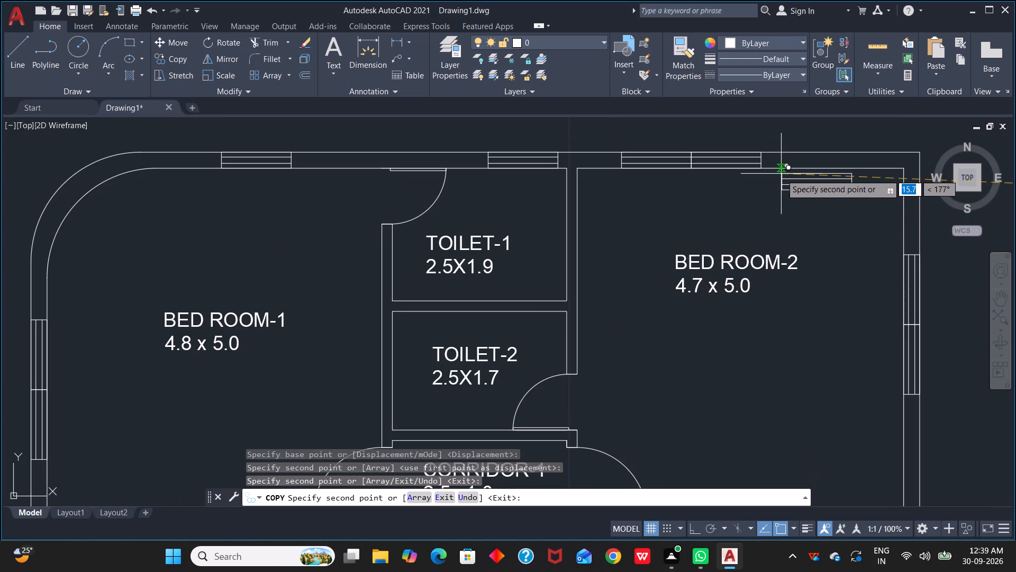
scroll(765, 185, "up", 2)
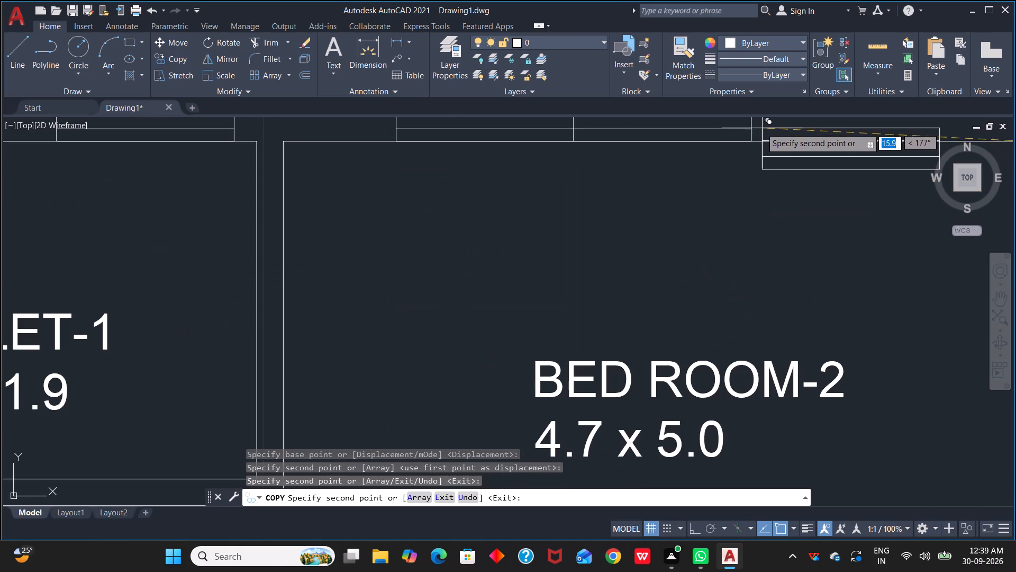
middle_click_drag(762, 141, 657, 332)
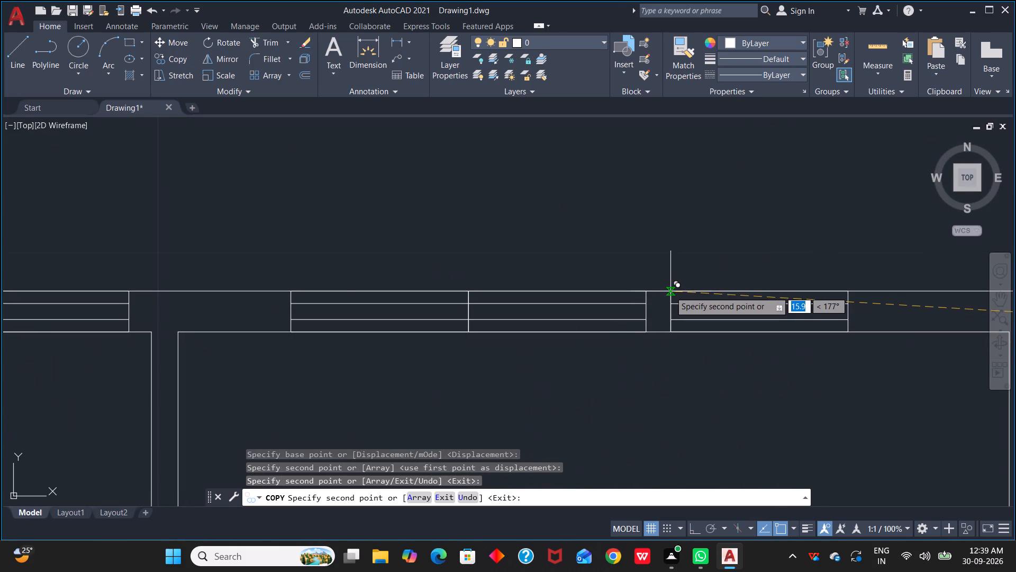
scroll(670, 291, "up", 1)
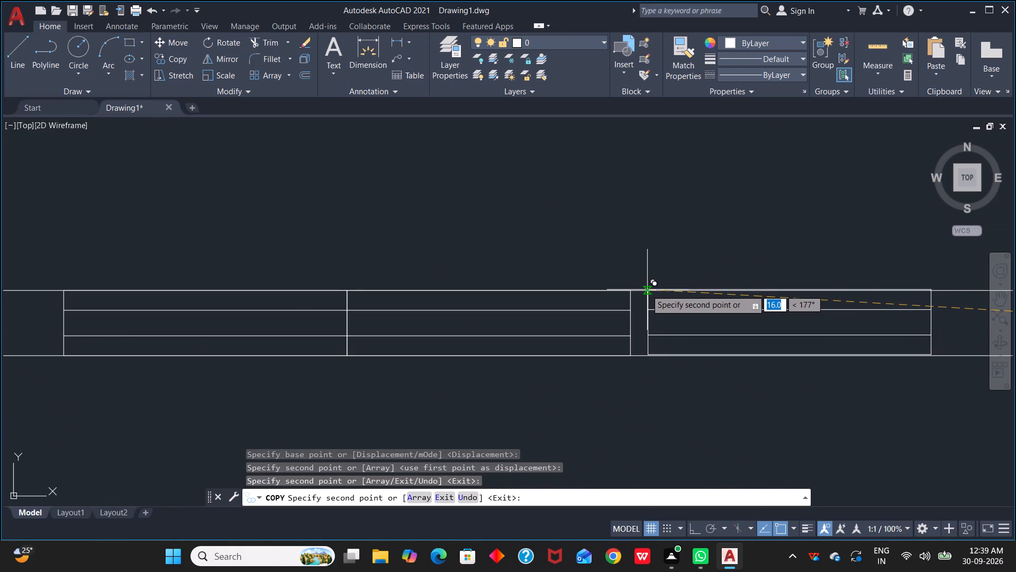
left_click(644, 290)
scroll(664, 353, "down", 2)
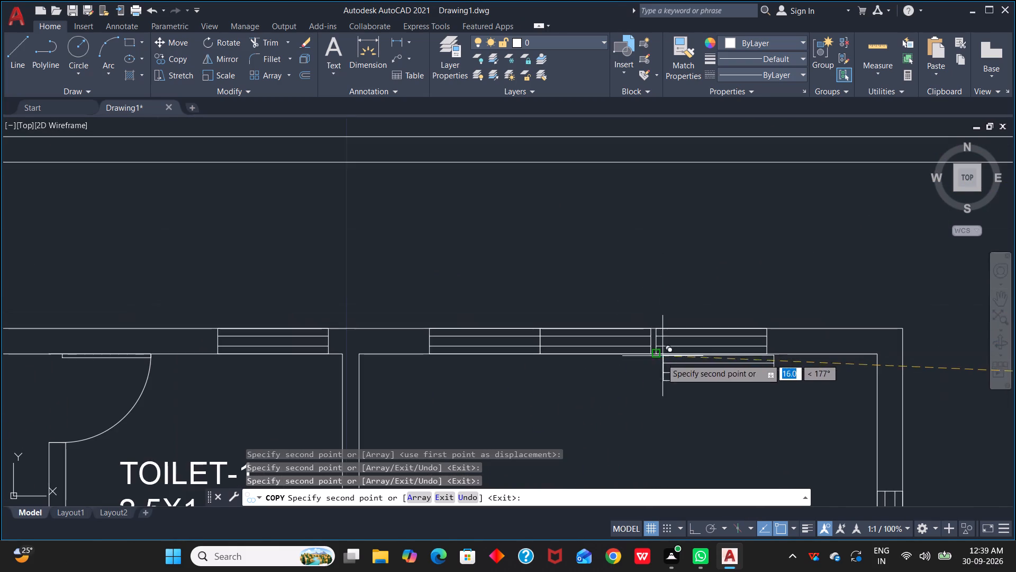
middle_click_drag(658, 386, 732, 155)
scroll(658, 386, "down", 1)
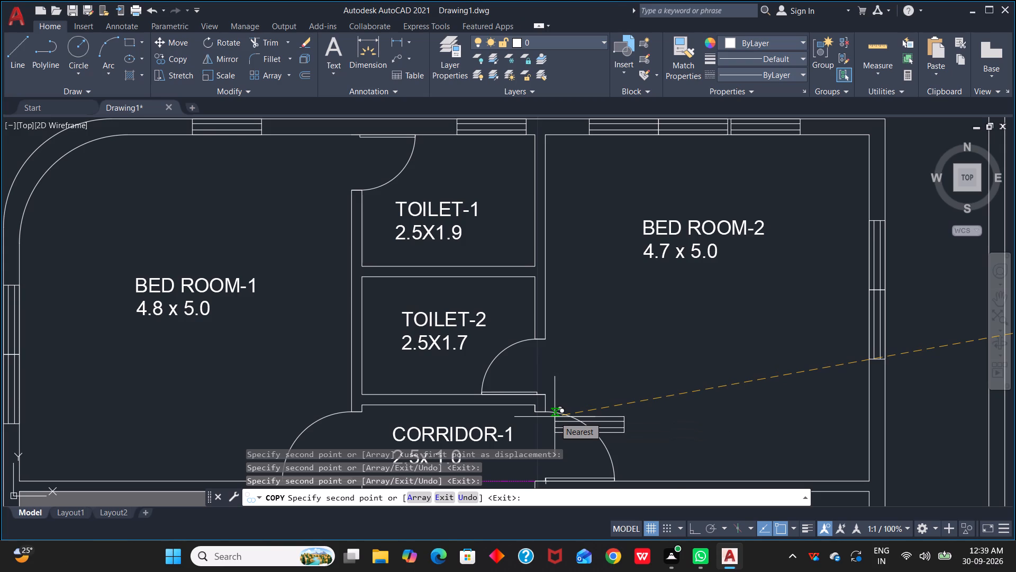
scroll(555, 417, "down", 2)
middle_click_drag(574, 407, 797, 151)
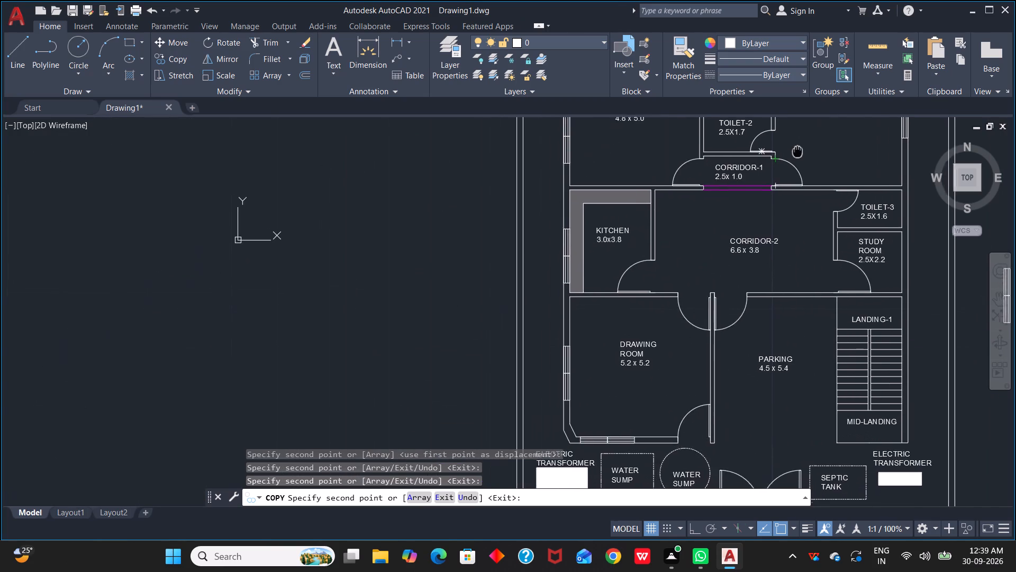
middle_click_drag(797, 151, 478, 207)
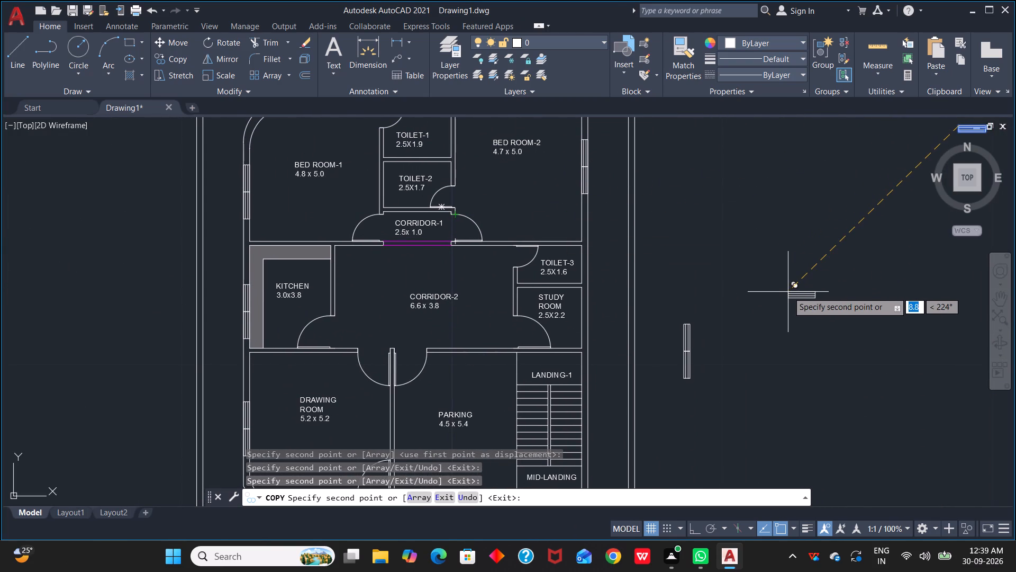
key("Escape")
Rotate the single lined rectangle outside the plan about its top-left corner so that it stands vertically below that corner.
scroll(819, 284, "down", 2)
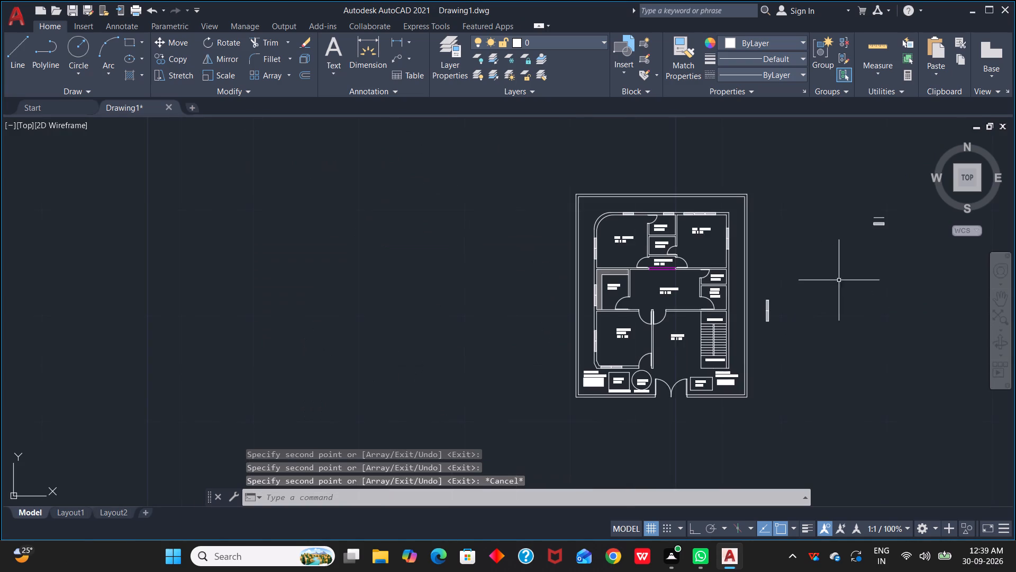
middle_click_drag(851, 280, 691, 330)
scroll(722, 278, "up", 3)
left_click_drag(673, 246, 705, 252)
left_click(762, 289)
key("r")
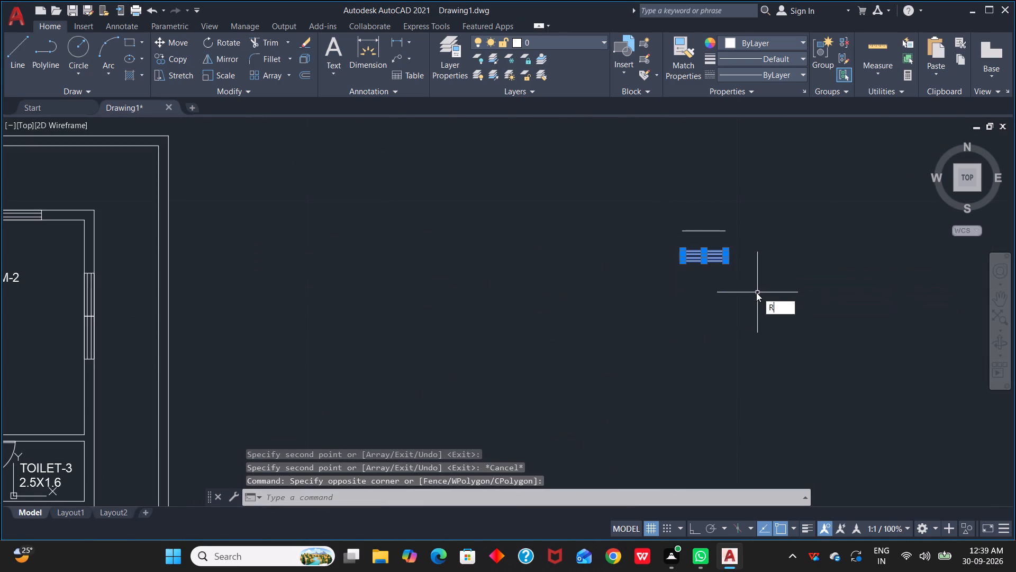
key("o")
key("space")
scroll(678, 243, "up", 3)
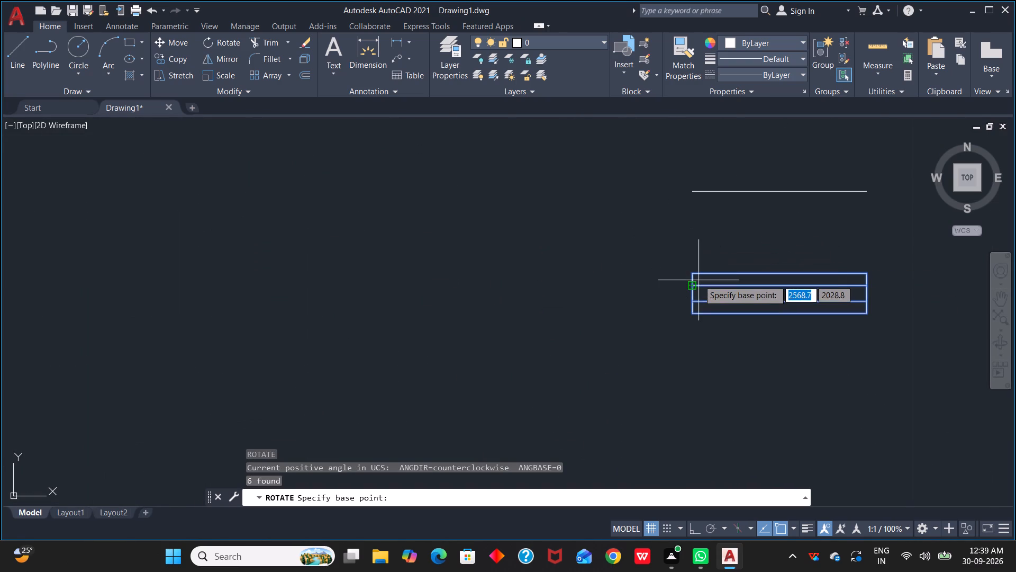
left_click(698, 274)
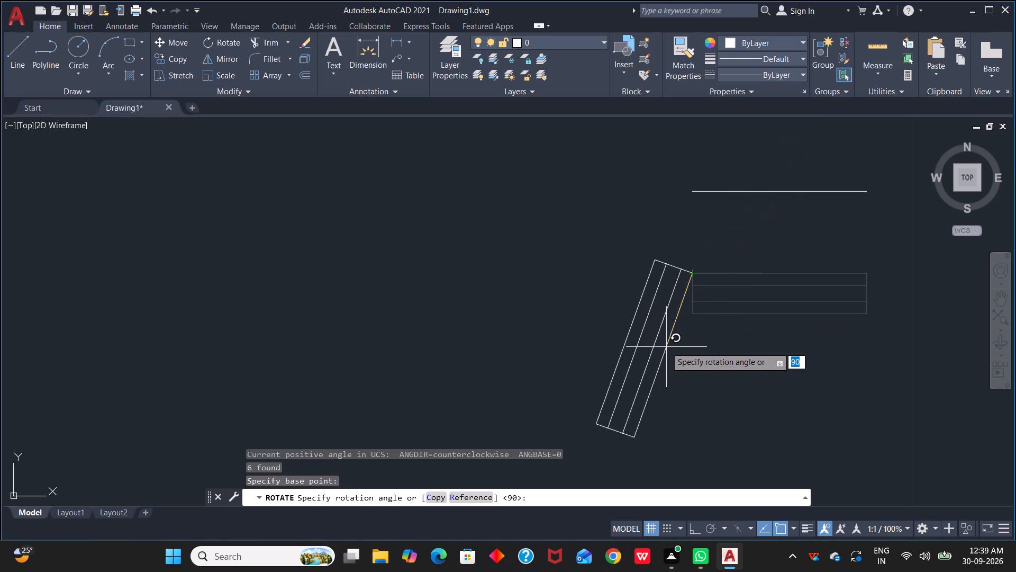
left_click(693, 344)
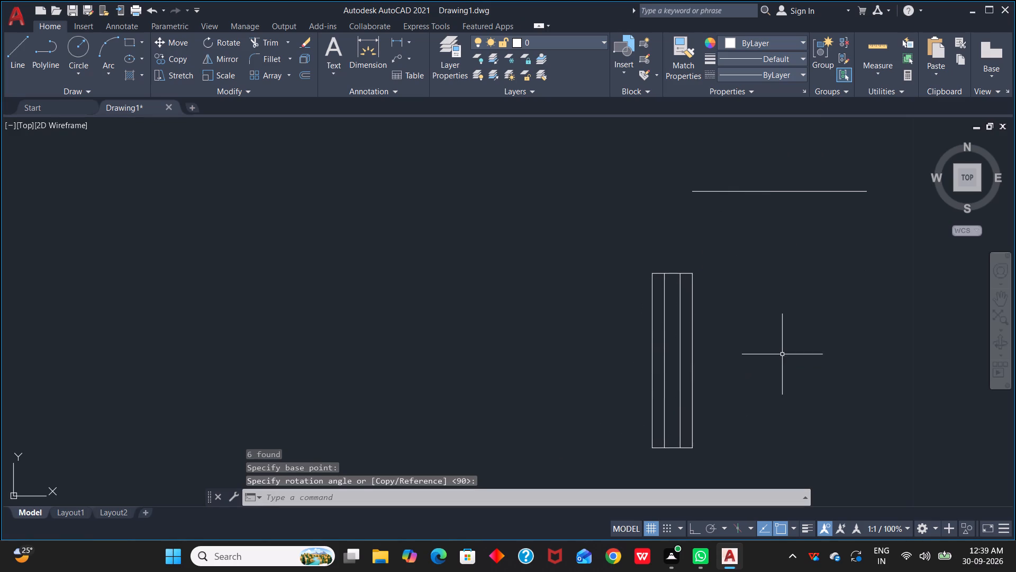
key("Escape")
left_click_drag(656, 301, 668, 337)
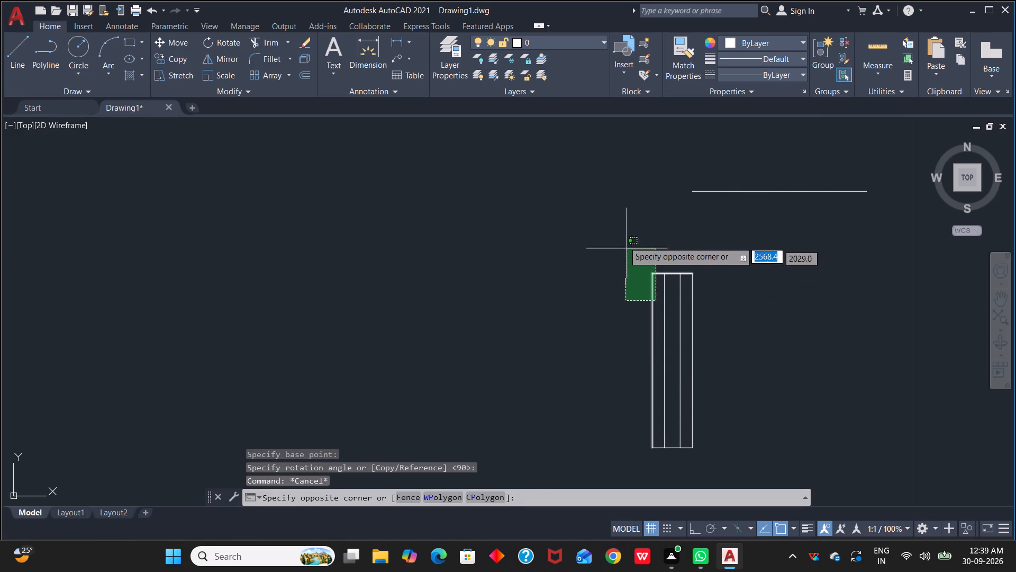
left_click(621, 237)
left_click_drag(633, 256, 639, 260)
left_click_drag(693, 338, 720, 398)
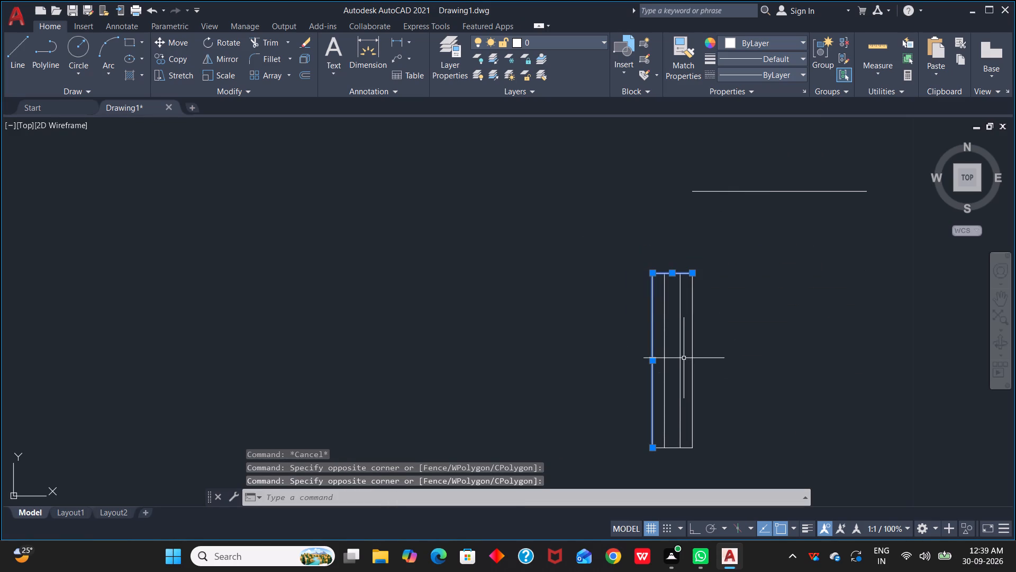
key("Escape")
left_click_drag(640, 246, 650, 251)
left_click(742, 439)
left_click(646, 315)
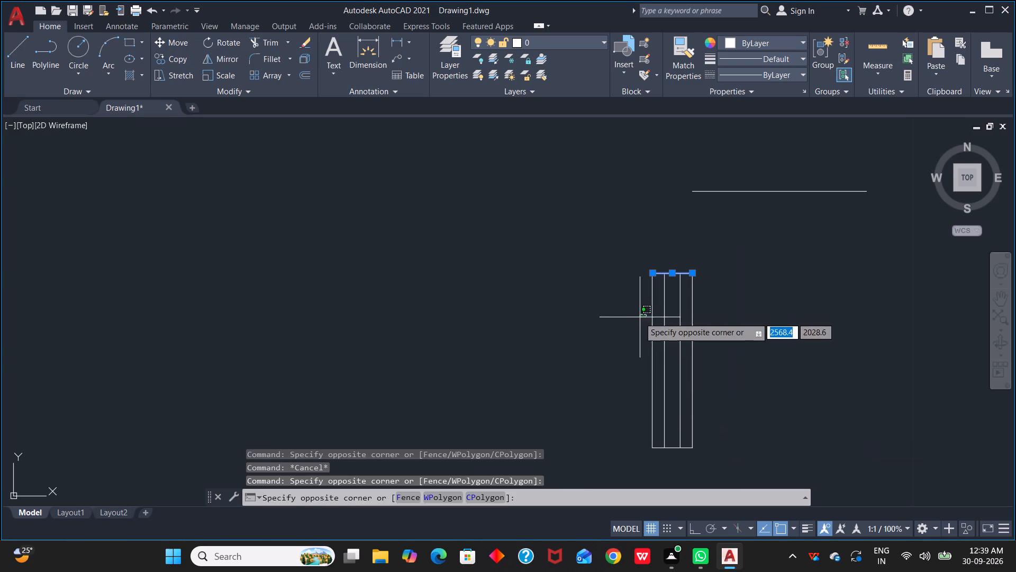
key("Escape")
Group all the lines of the vertical single lined rectangle outside the plan.
left_click_drag(625, 256, 630, 258)
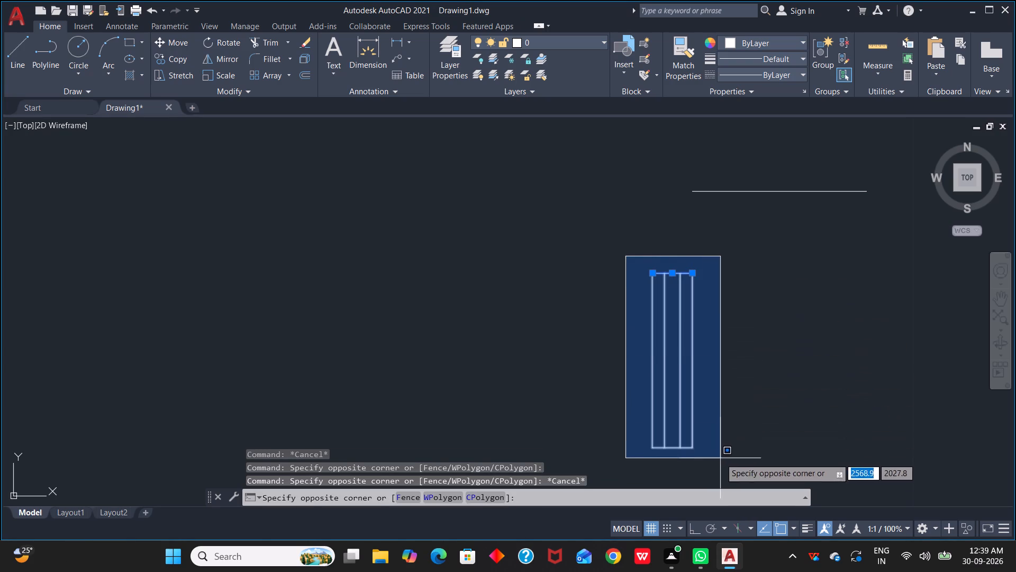
left_click(721, 458)
key("g")
key("space")
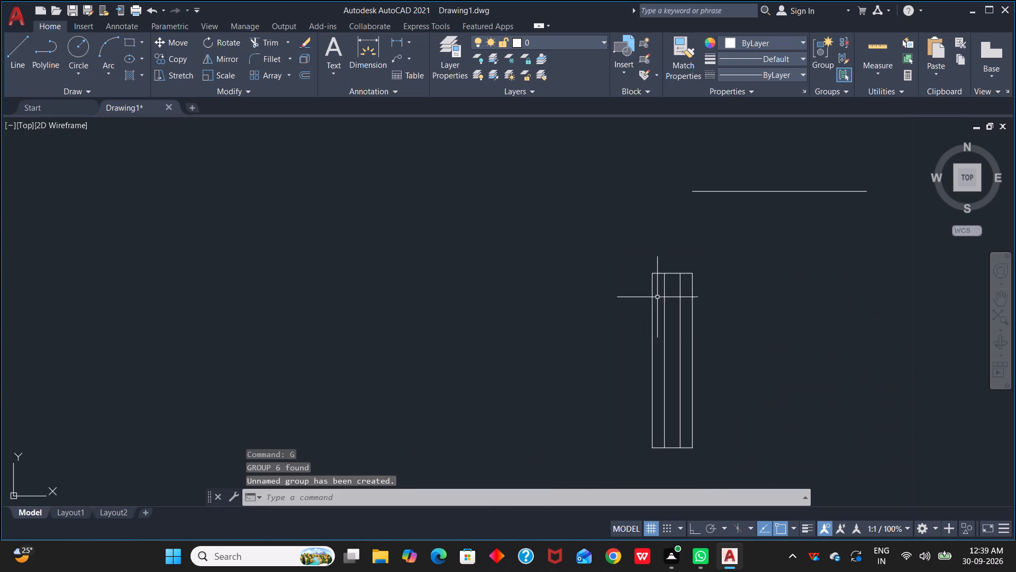
Copy the grouped vertical rectangle by its top-left corner into STUDY ROOM's right outer wall, beside the room label.
left_click(638, 229)
left_click(732, 469)
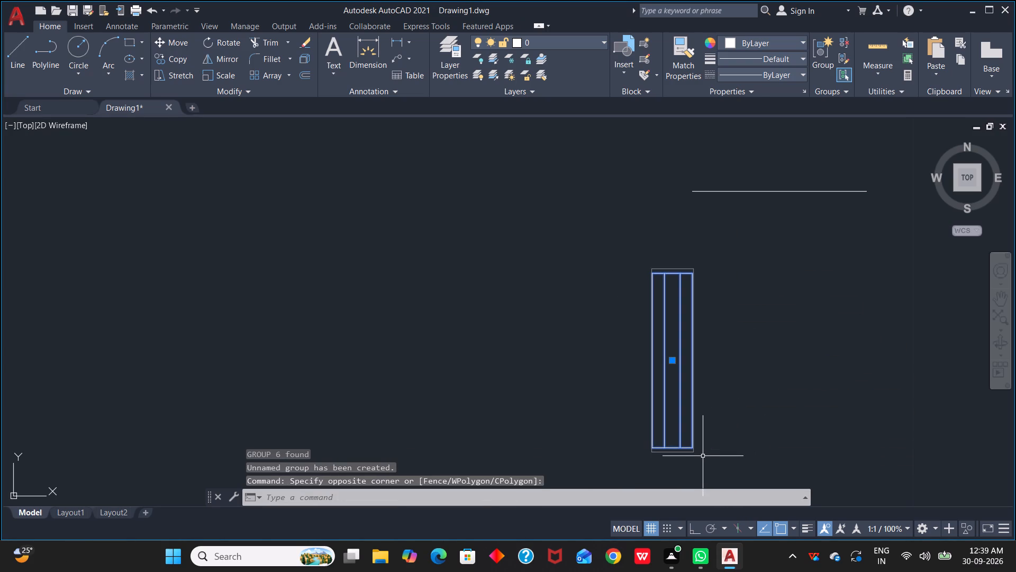
key("c")
key("o")
key("space")
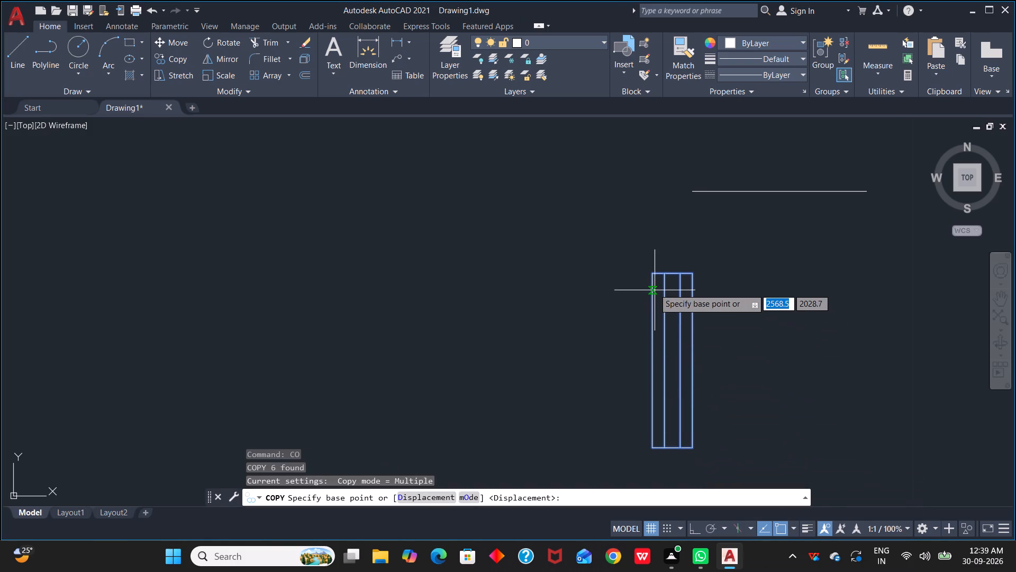
left_click(654, 272)
scroll(210, 265, "down", 2)
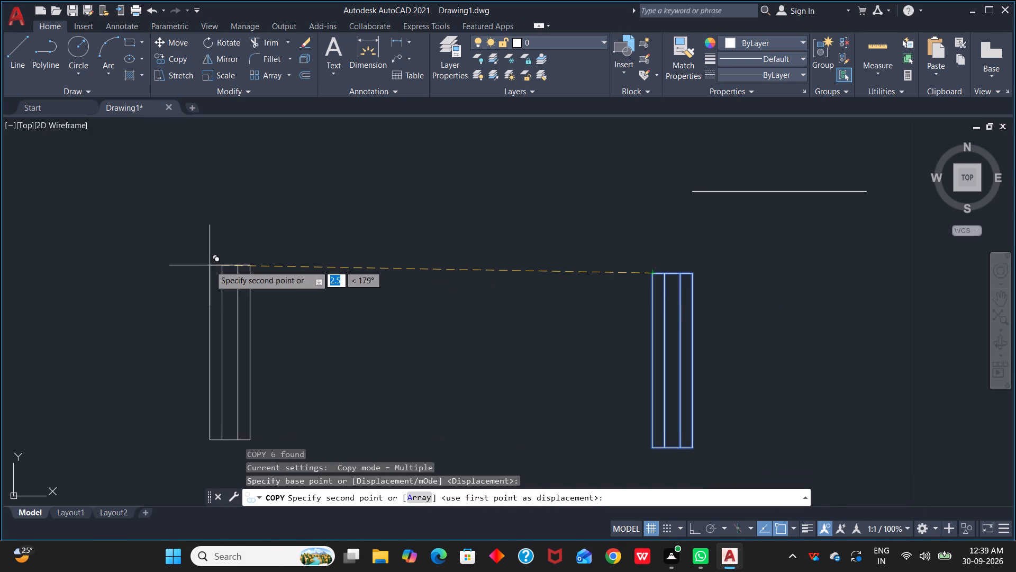
scroll(210, 265, "down", 2)
middle_click_drag(170, 277, 906, 166)
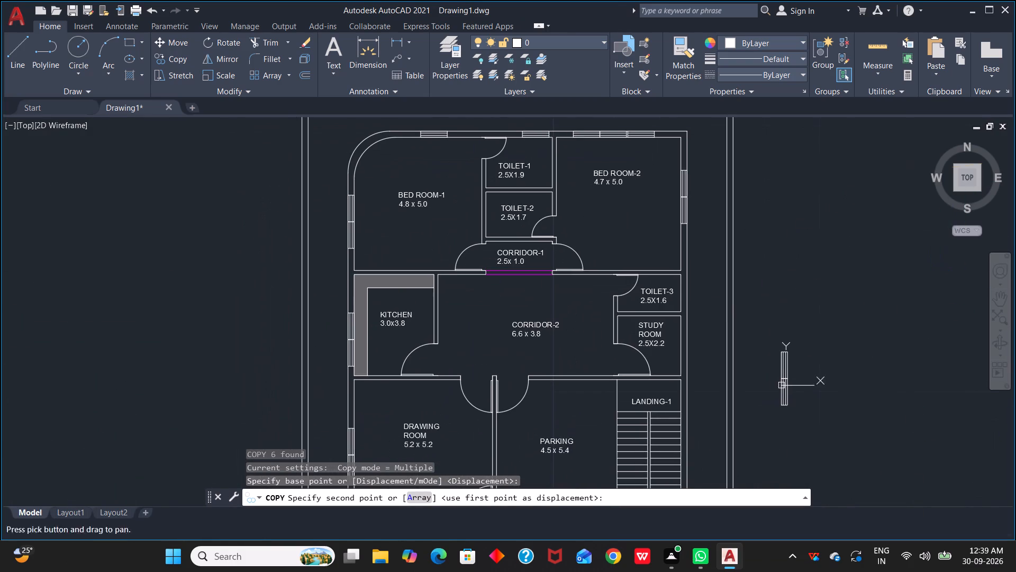
scroll(676, 286, "up", 3)
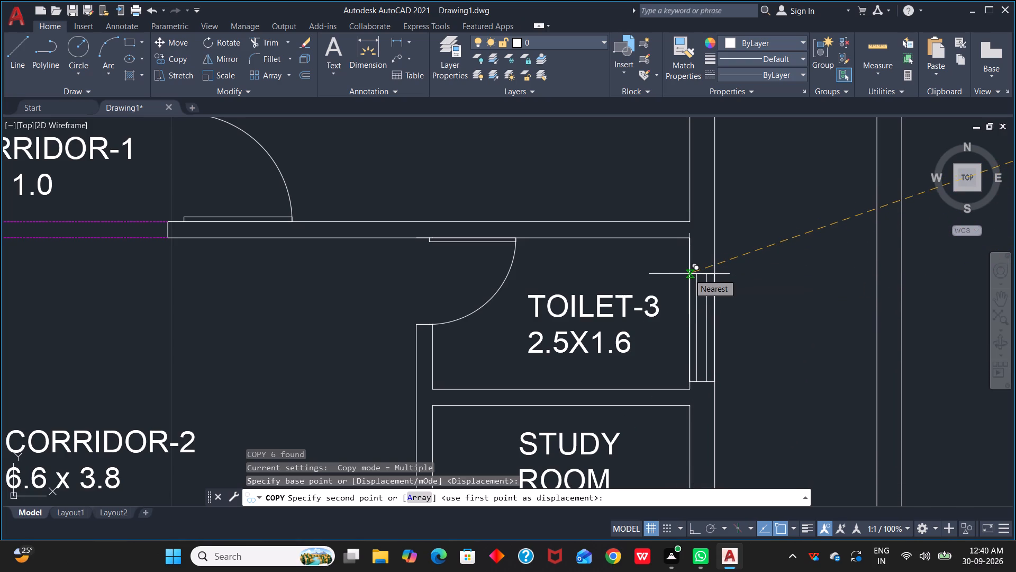
scroll(689, 274, "down", 1)
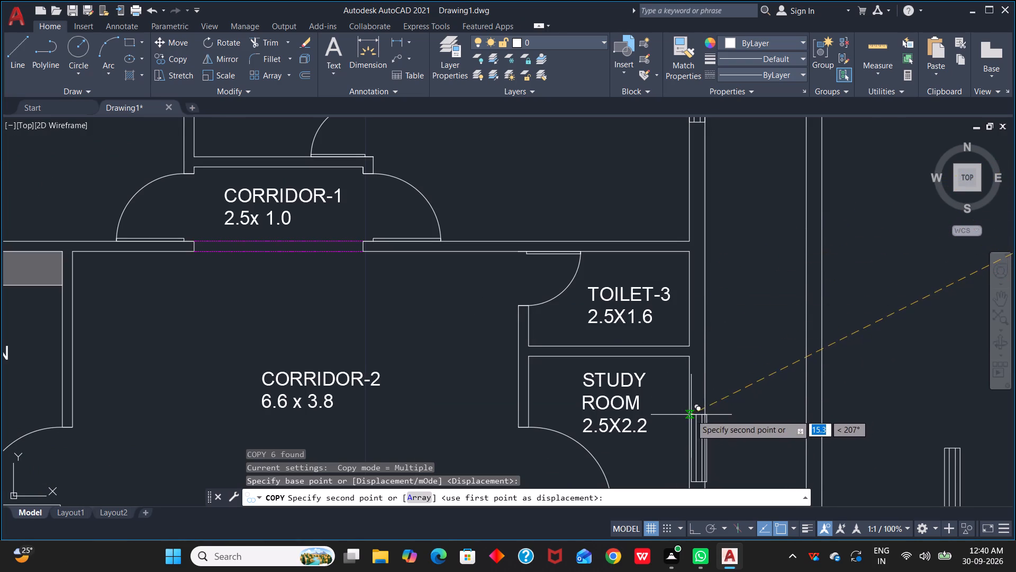
middle_click_drag(691, 415, 711, 303)
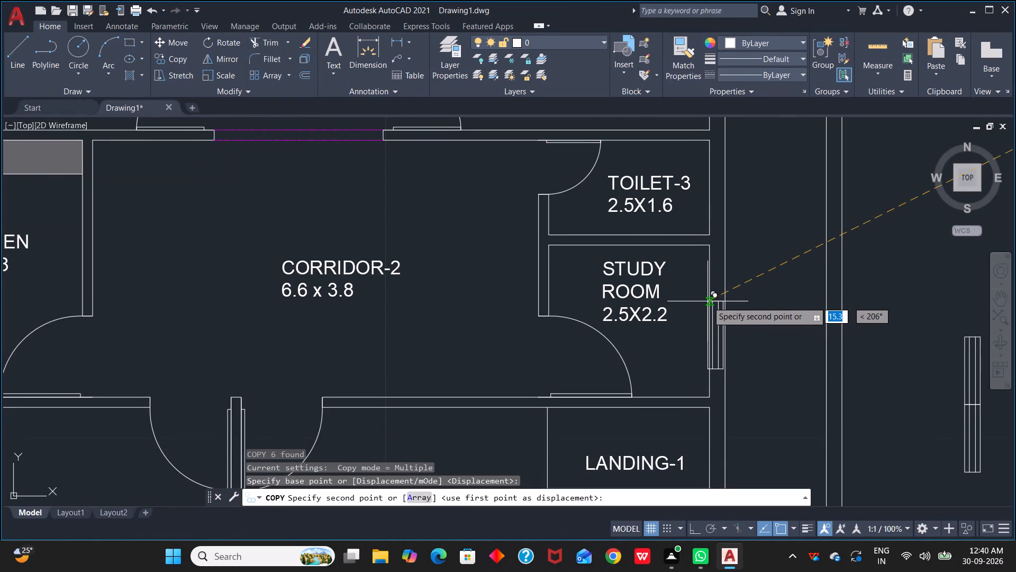
scroll(711, 300, "up", 3)
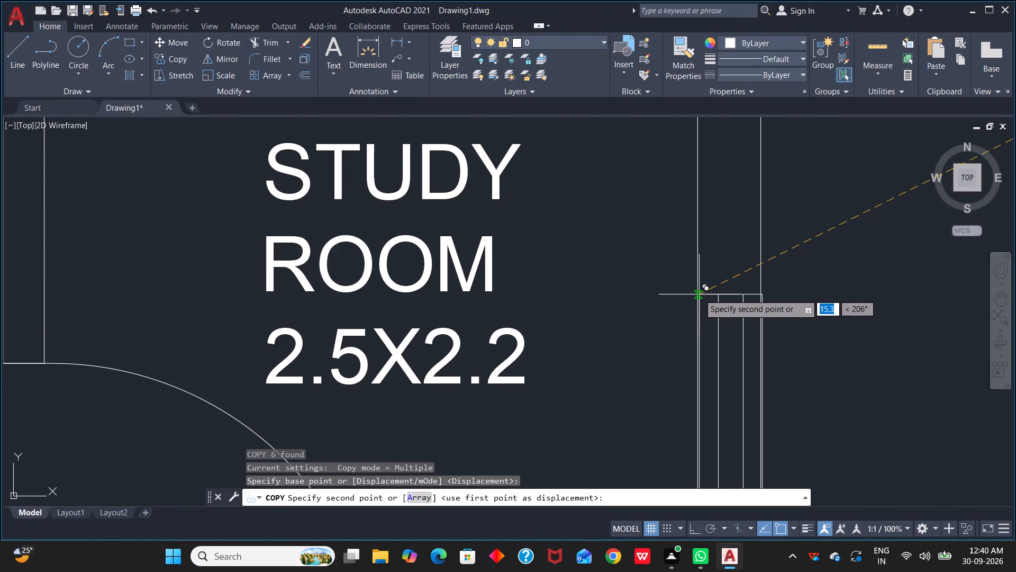
left_click(699, 294)
Place a spare copy of the grouped vertical rectangle in the empty area outside the plan, beyond the spare vertical double window.
scroll(852, 374, "down", 3)
middle_click_drag(854, 411, 797, 213)
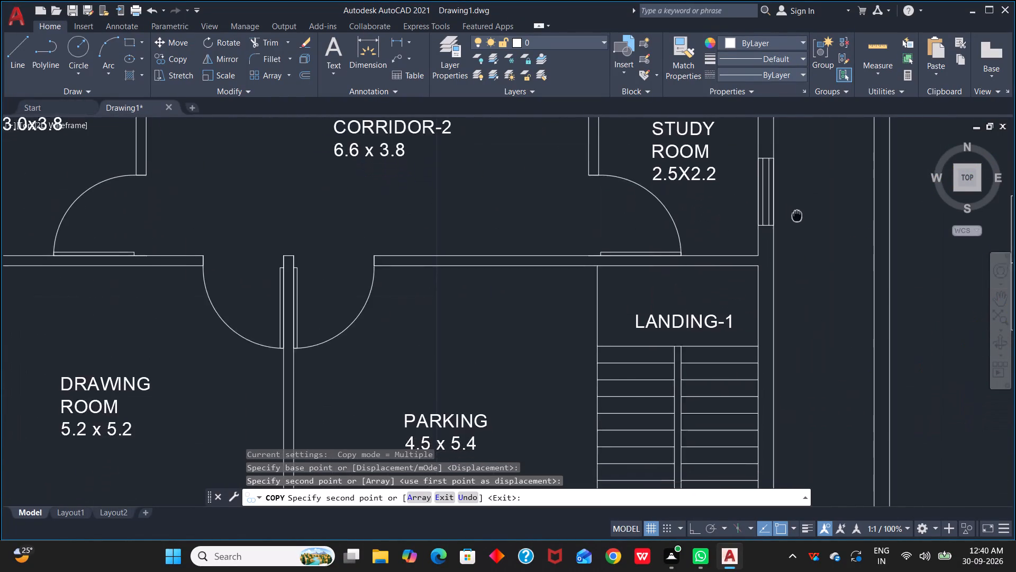
middle_click_drag(797, 213, 833, 199)
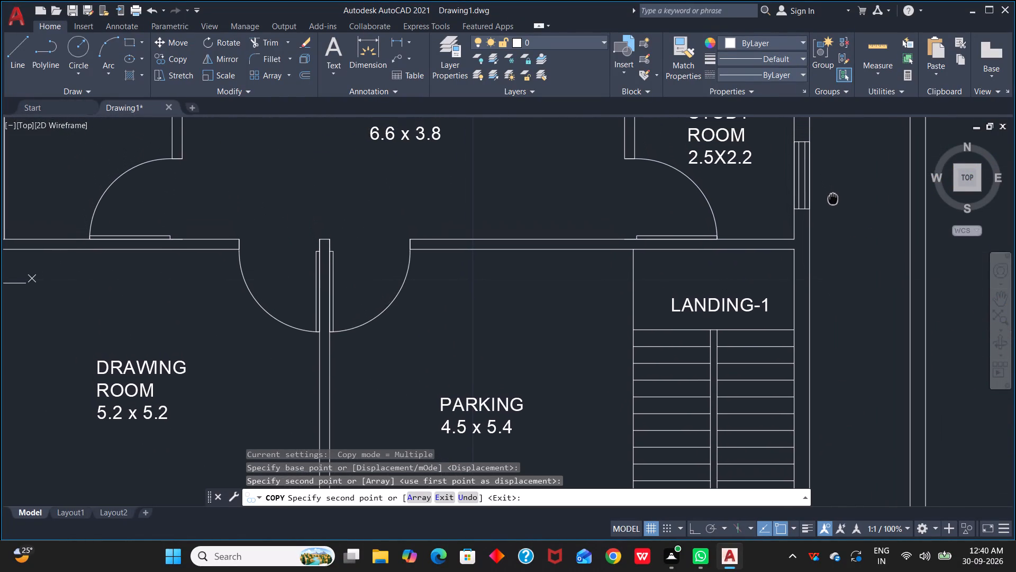
middle_click_drag(833, 199, 845, 253)
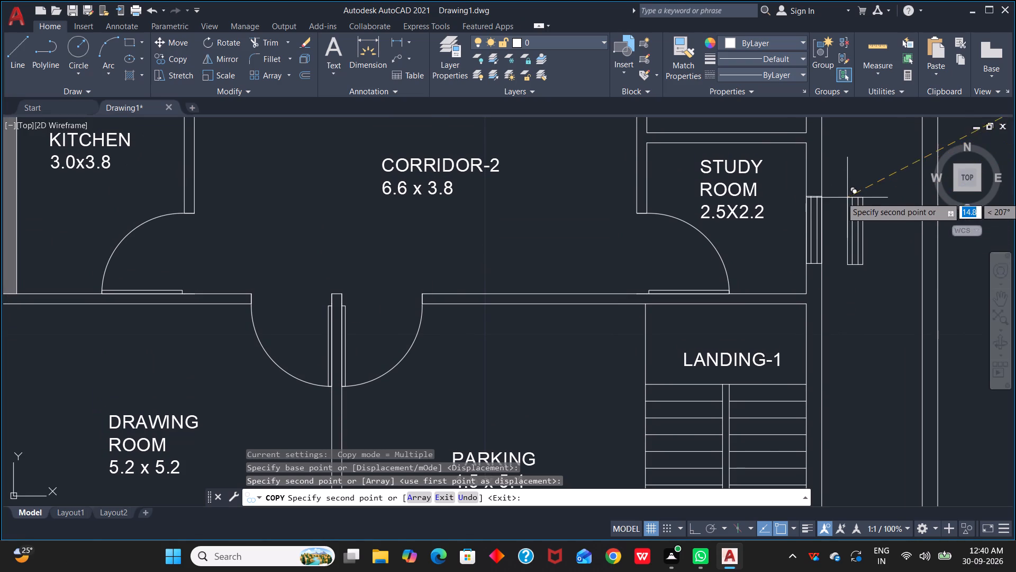
scroll(847, 197, "down", 1)
middle_click_drag(848, 203, 496, 296)
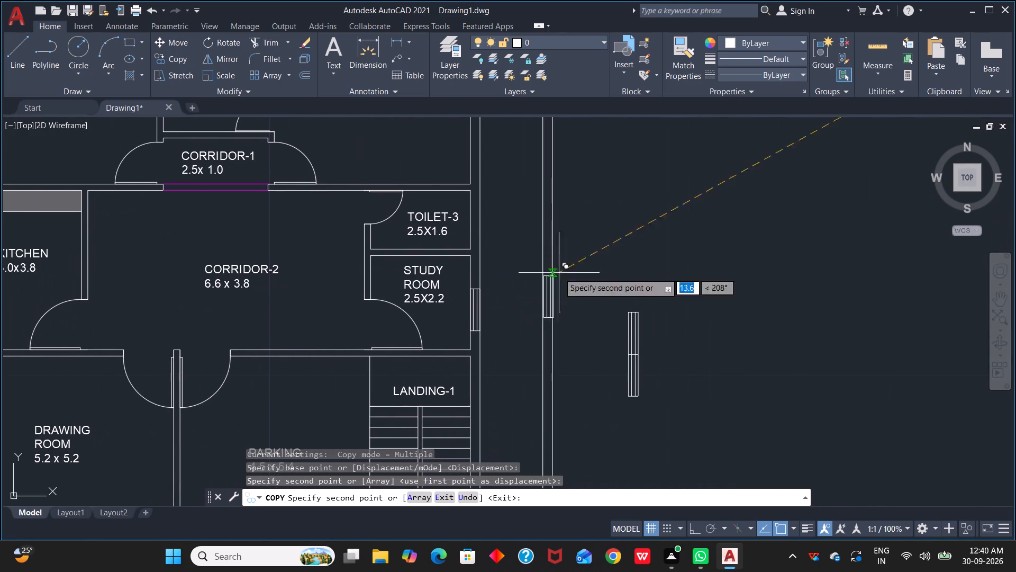
middle_click_drag(777, 235, 615, 258)
scroll(777, 235, "down", 1)
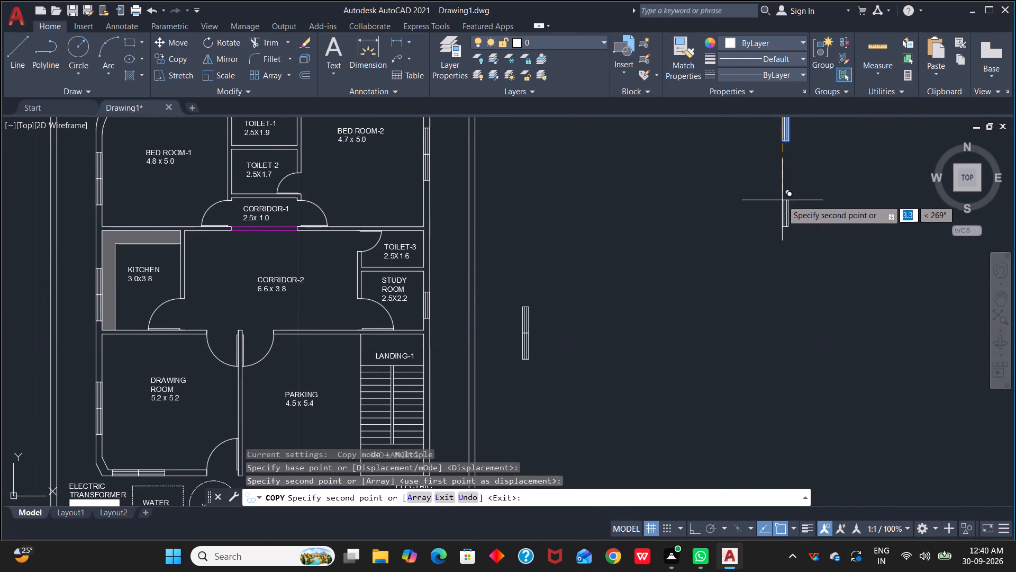
left_click(677, 243)
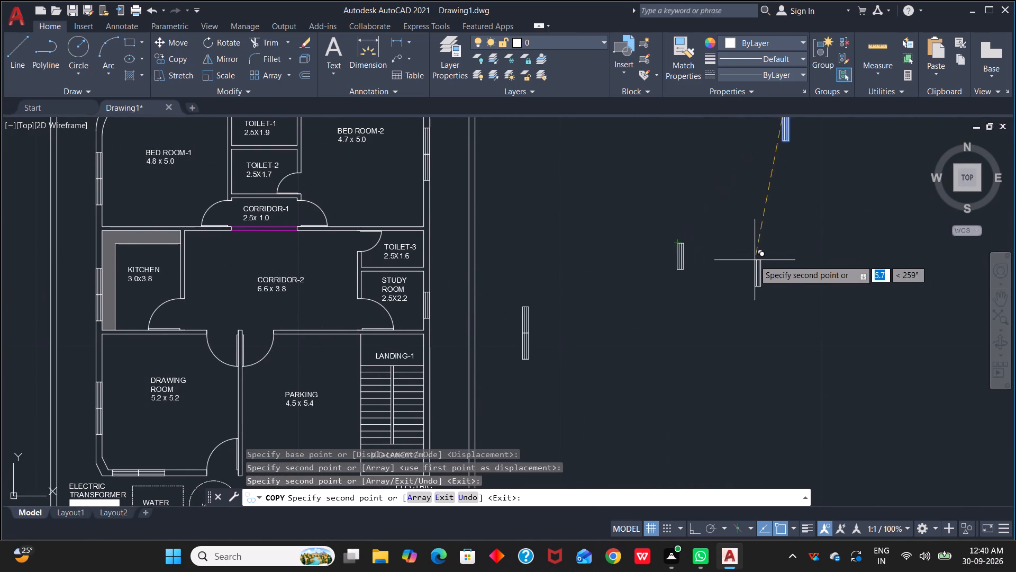
scroll(754, 260, "up", 4)
scroll(644, 237, "down", 3)
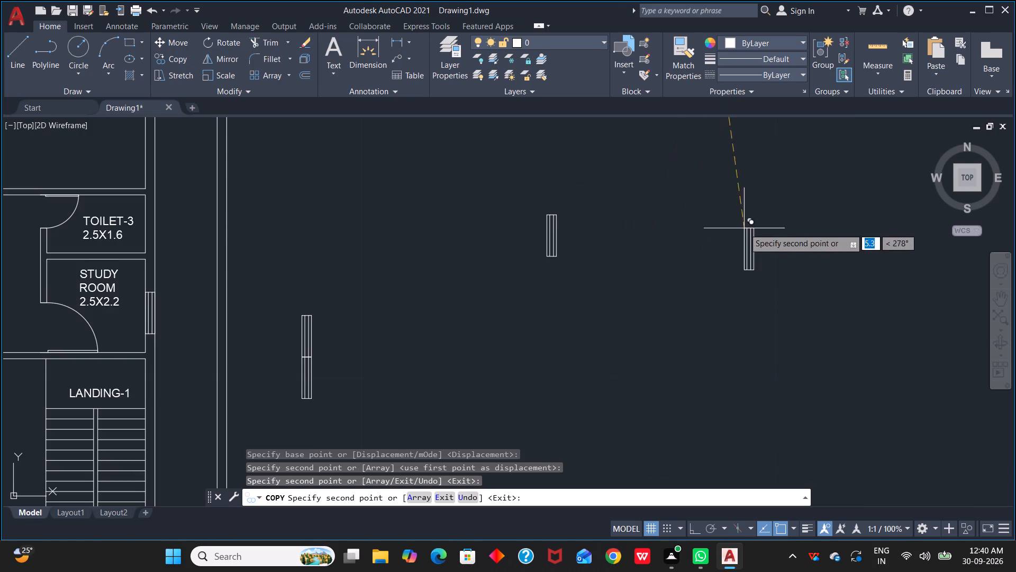
Draw a horizontal line about 0.2 long across the spare vertical single rectangle outside the plan, between its side midpoints.
middle_click_drag(744, 228, 706, 280)
scroll(519, 270, "up", 4)
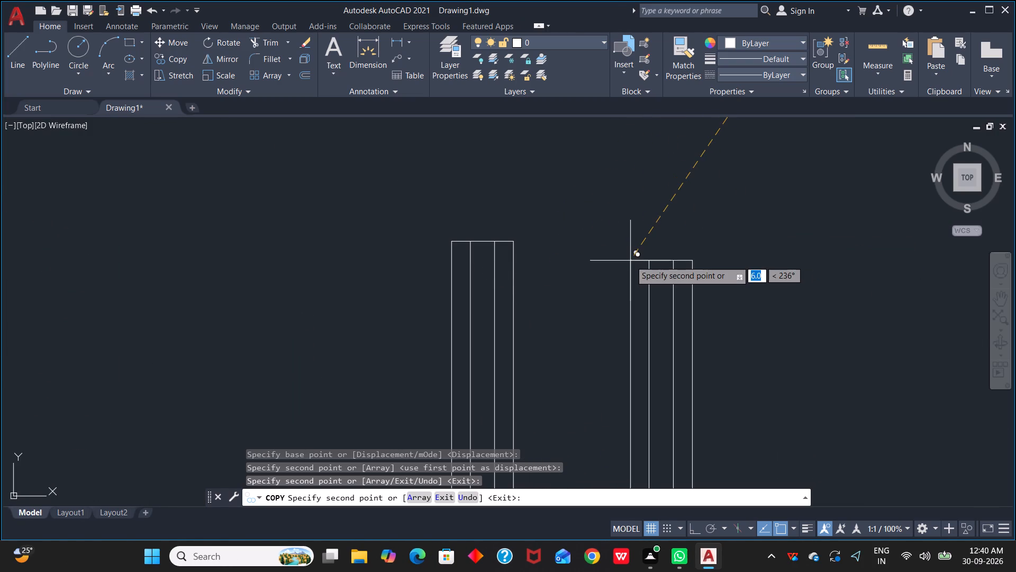
key("Escape")
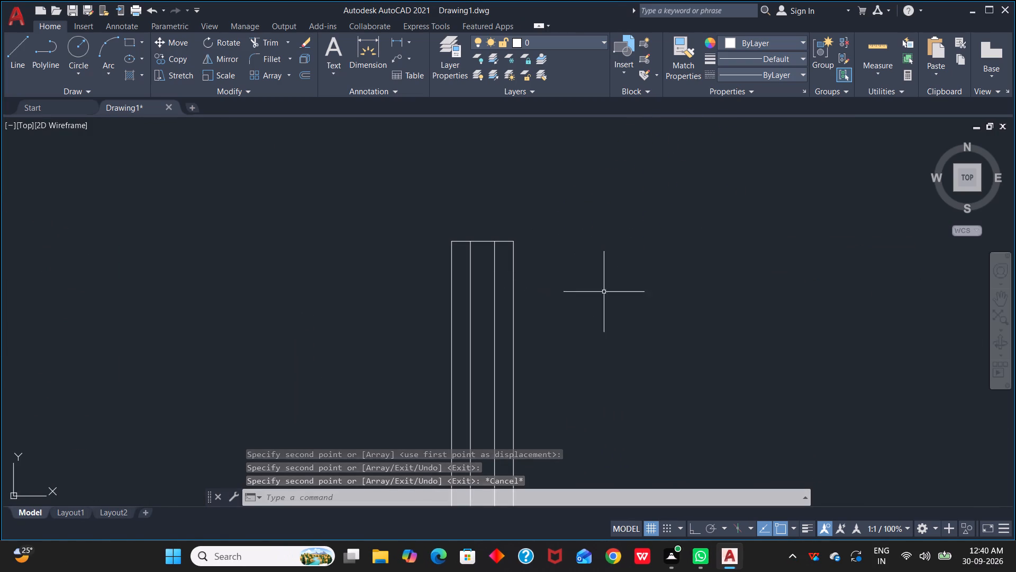
key("l")
key("space")
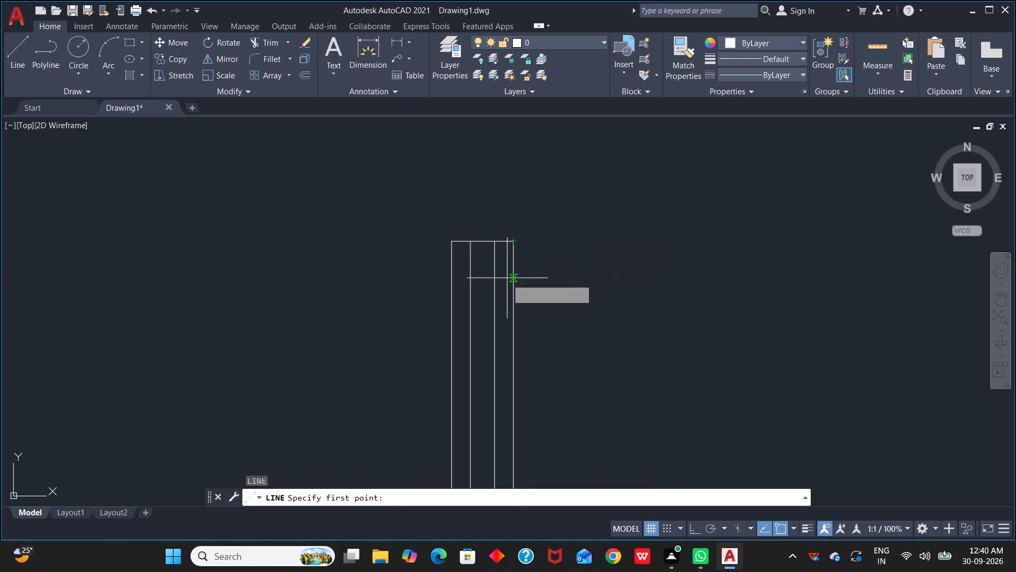
left_click(512, 376)
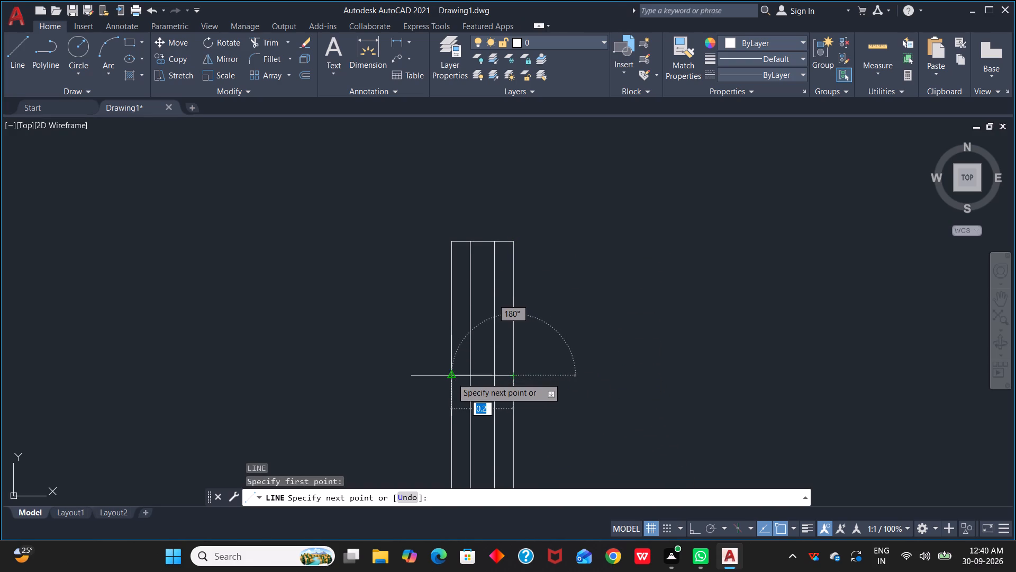
scroll(452, 378, "up", 3)
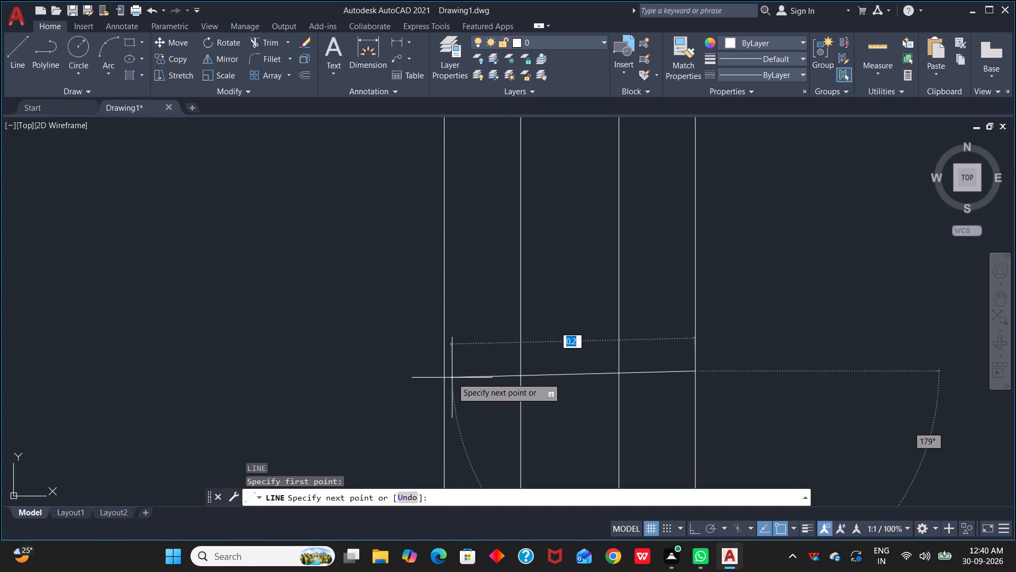
key("F8")
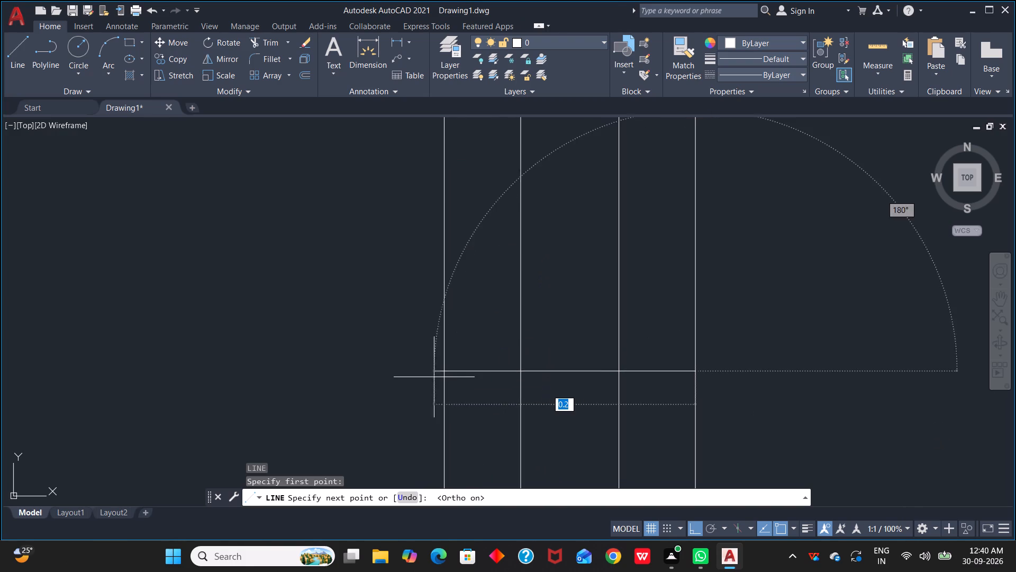
left_click(441, 372)
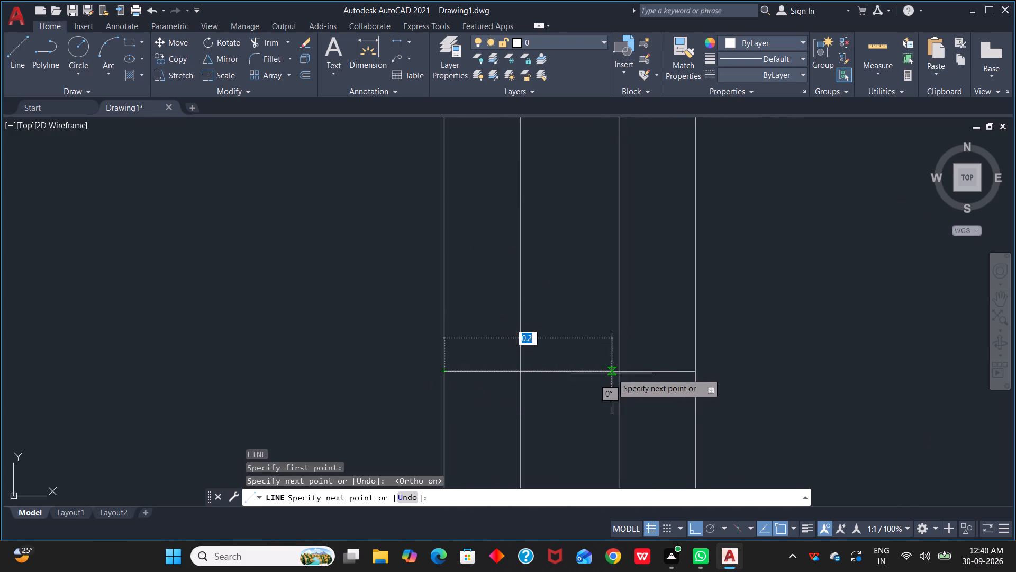
key("Escape")
Trim away the upper half of the divided vertical rectangle at the middle line and remove its leftover top edge.
scroll(634, 336, "down", 3)
middle_click_drag(704, 326, 705, 329)
scroll(704, 326, "down", 1)
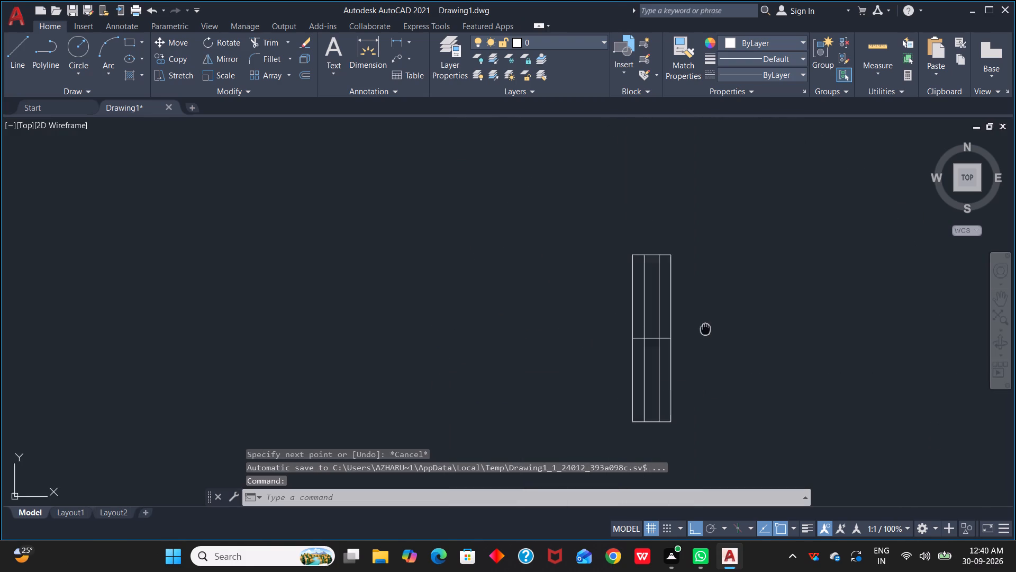
middle_click_drag(705, 329, 710, 339)
key("t")
key("r")
key("space")
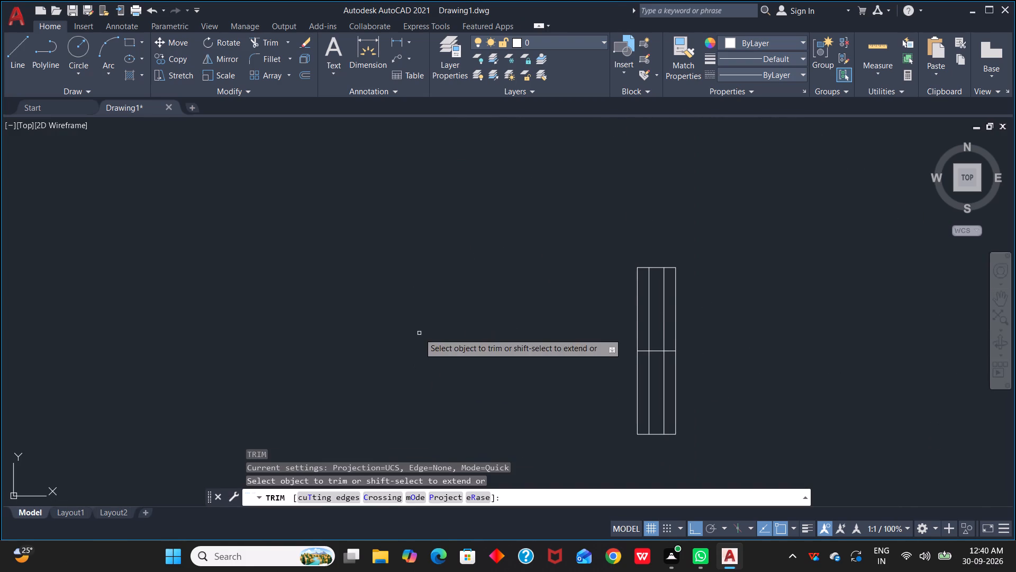
left_click_drag(548, 301, 784, 327)
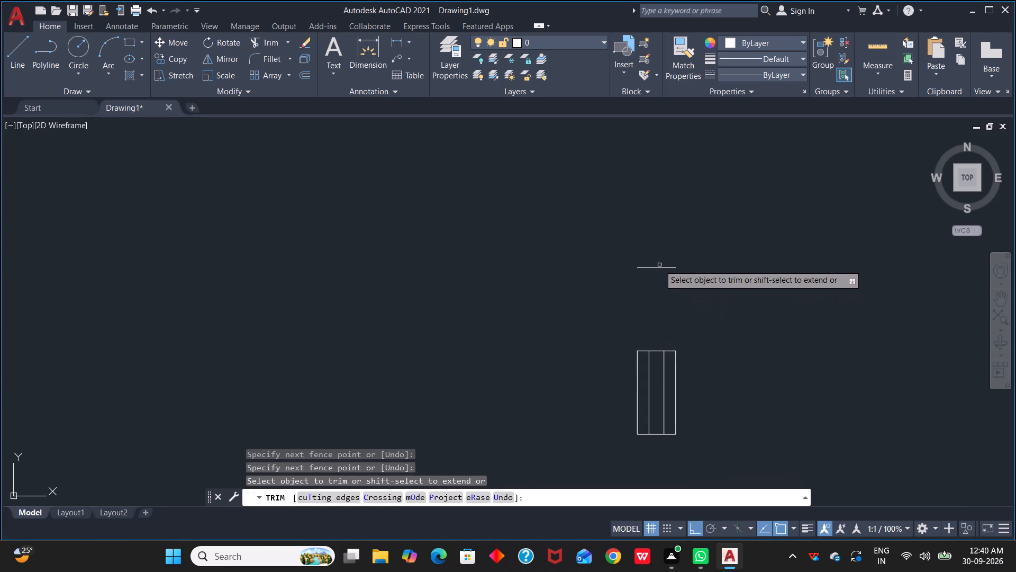
left_click(654, 267)
key("Escape")
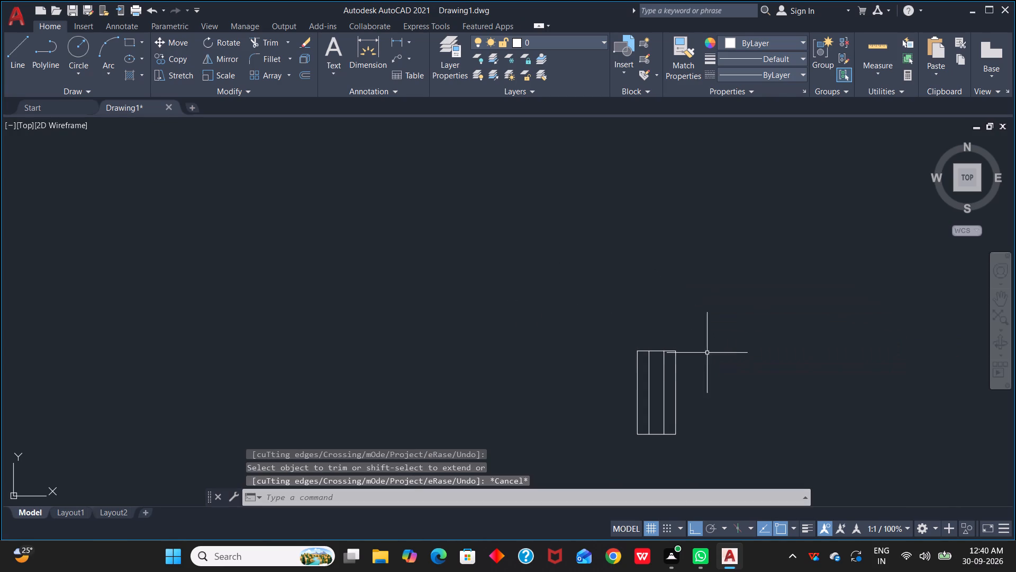
Group all the lines of the remaining half-height vertical rectangle outside the plan.
left_click_drag(625, 289, 627, 296)
left_click(728, 475)
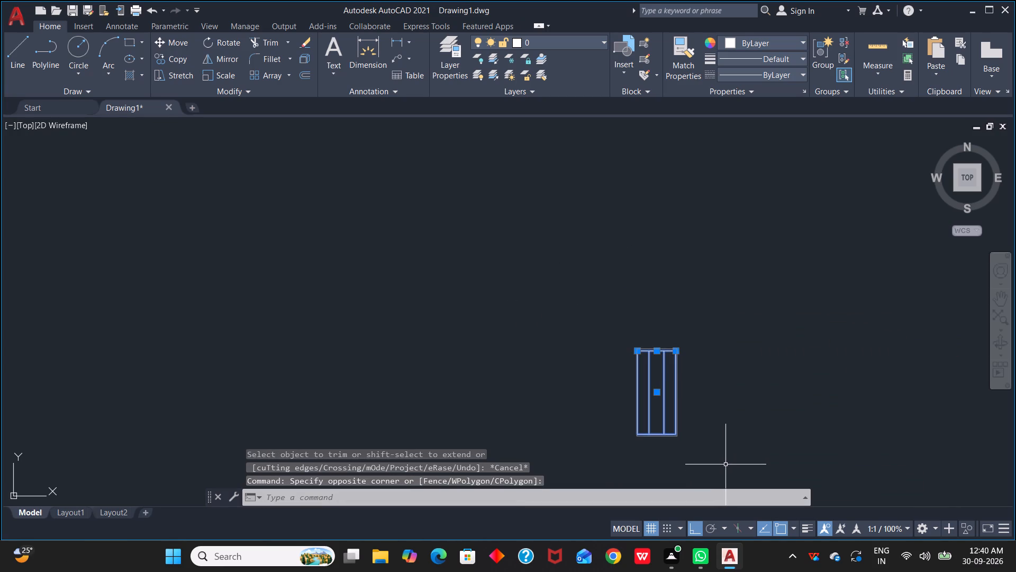
type("G")
key("space")
Copy the small grouped vertical rectangle by its top-left corner into TOILET-3's right outer wall, beside the room label.
left_click_drag(626, 308, 654, 366)
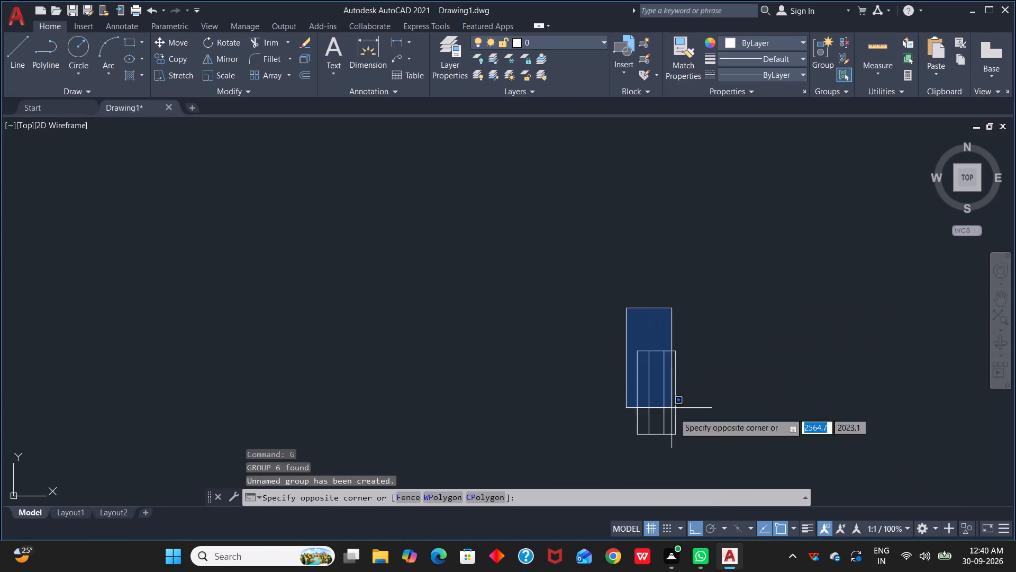
left_click(696, 462)
key("c")
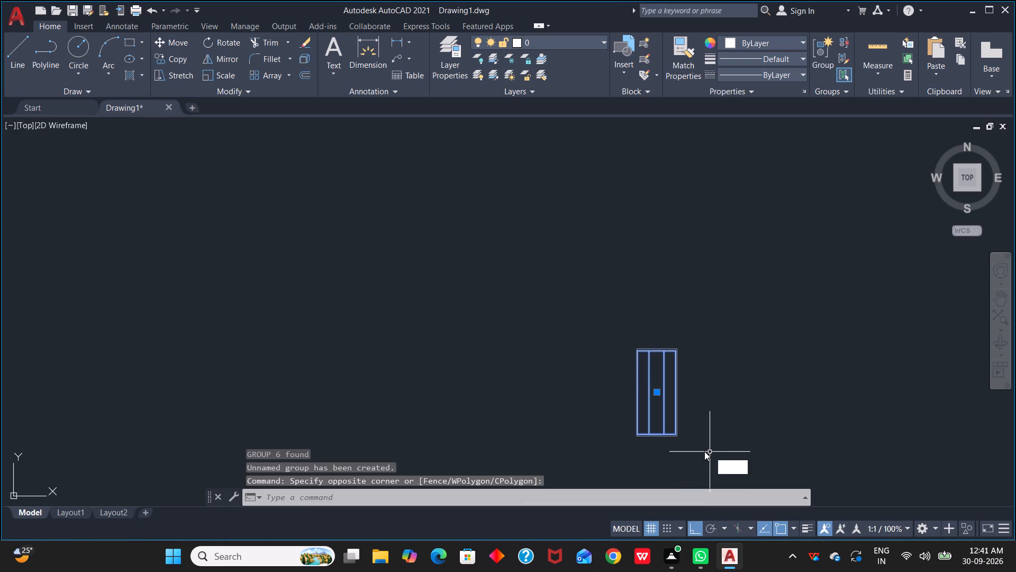
key("o")
key("space")
left_click(638, 354)
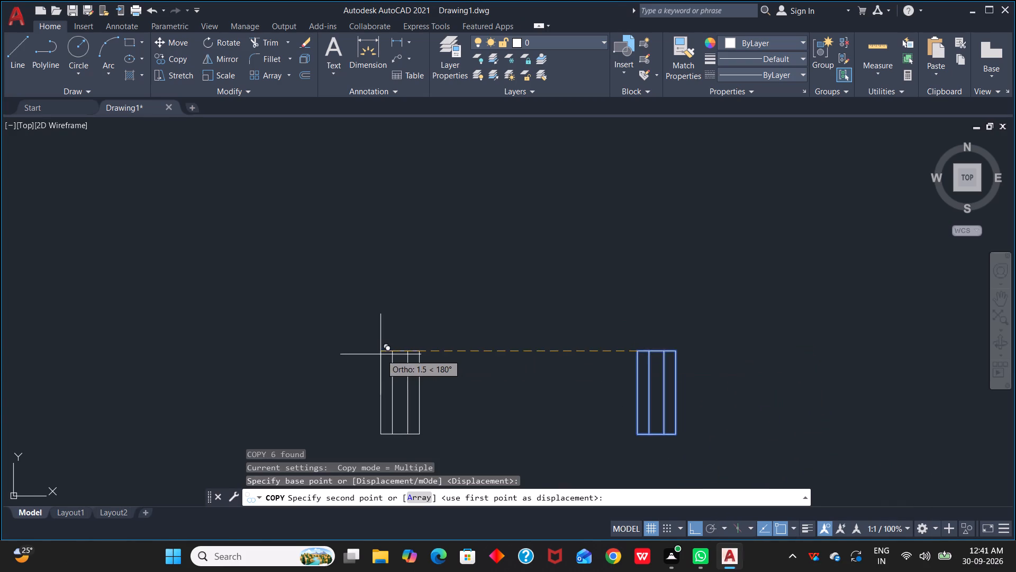
scroll(380, 348, "down", 3)
middle_click_drag(171, 349, 709, 350)
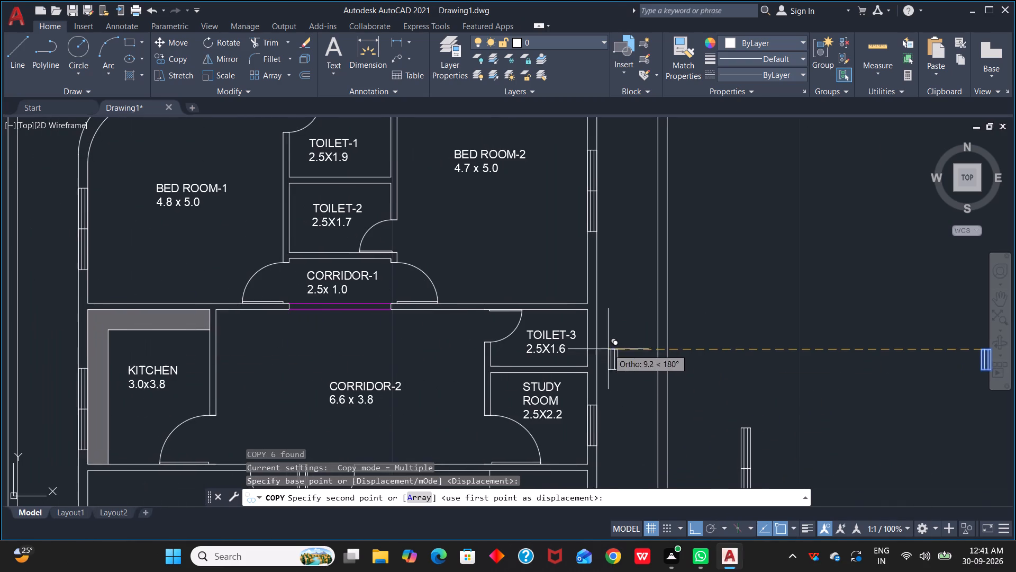
scroll(578, 338, "up", 3)
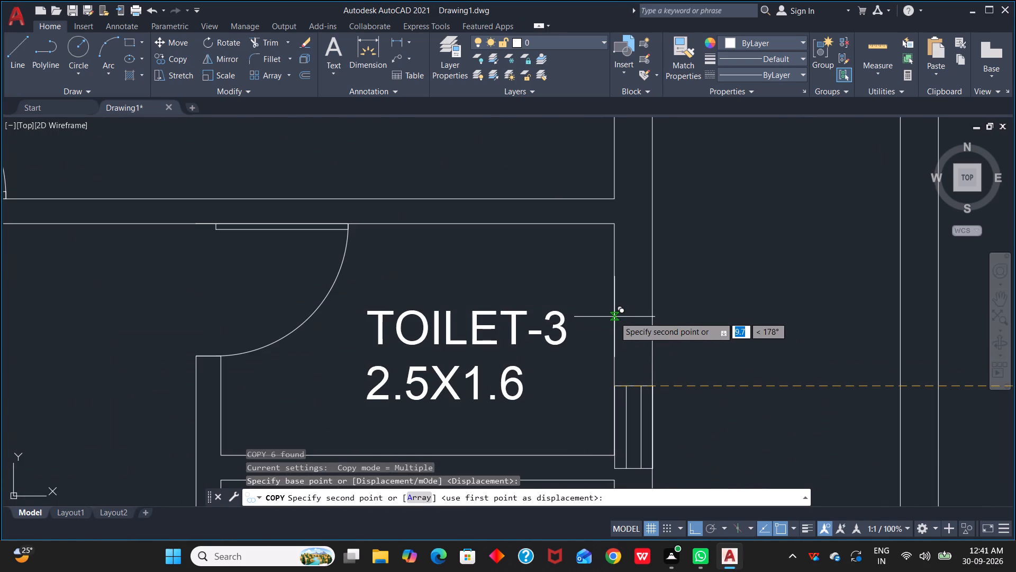
key("F8")
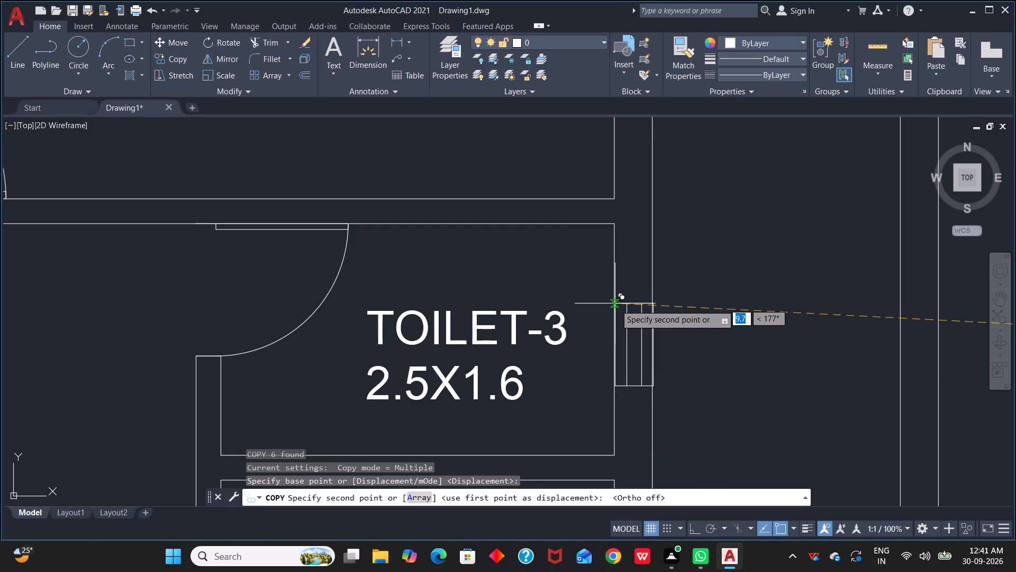
scroll(614, 306, "up", 2)
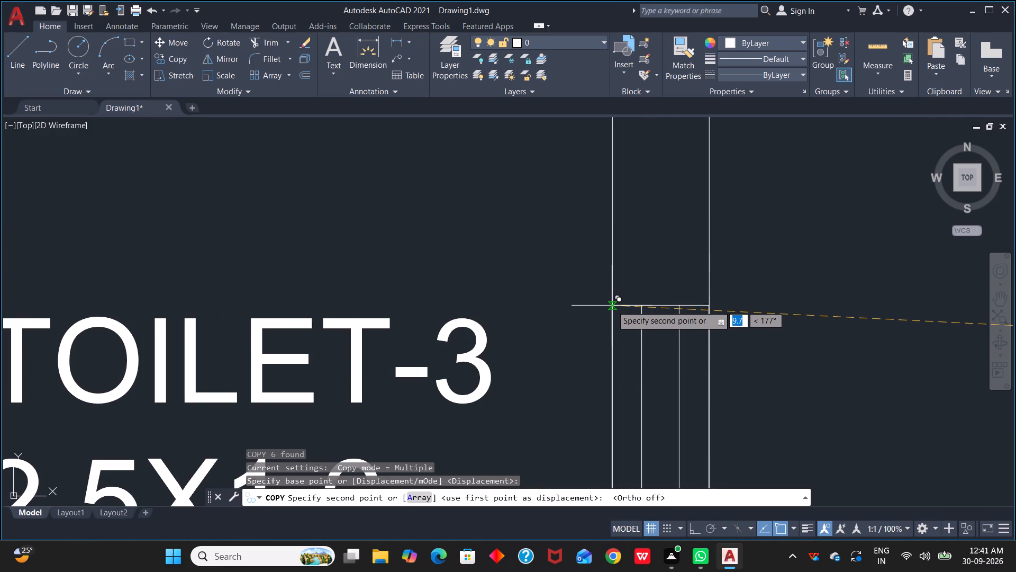
left_click(612, 306)
scroll(733, 343, "down", 4)
middle_click_drag(758, 380, 930, 559)
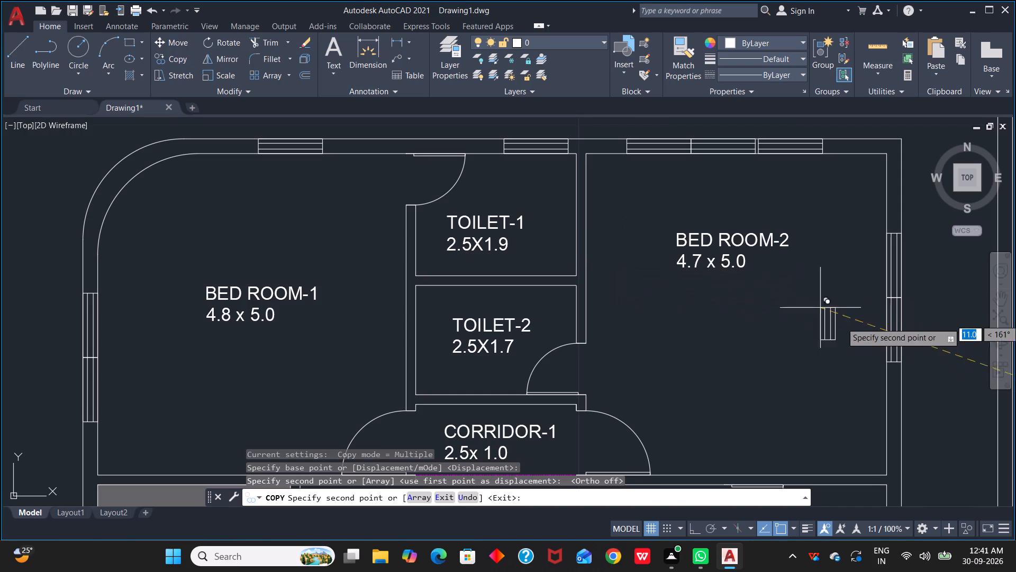
key("Escape")
Delete the single-rectangle window in the top outer wall above TOILET-1.
left_click(516, 145)
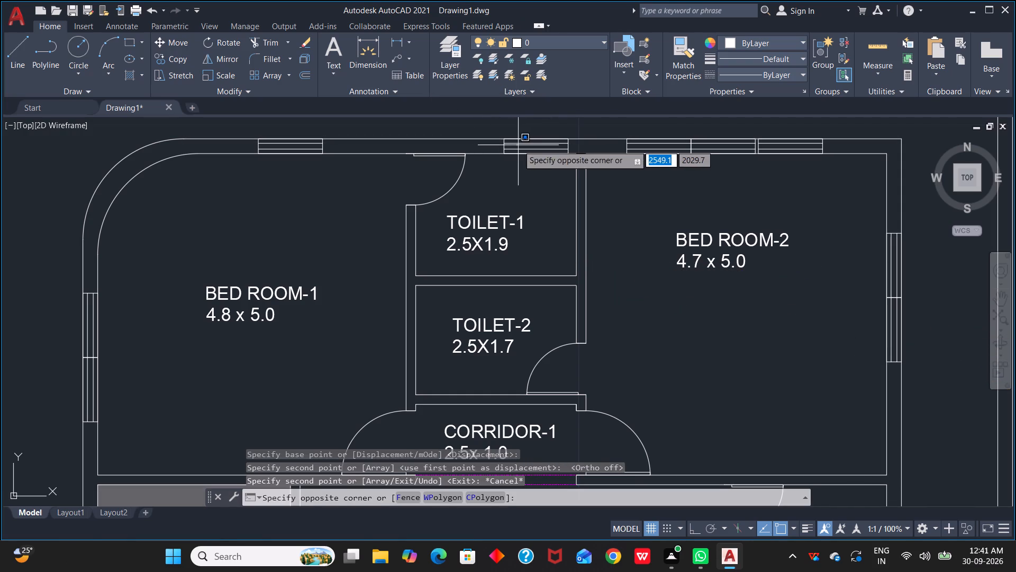
key("Escape")
left_click(508, 150)
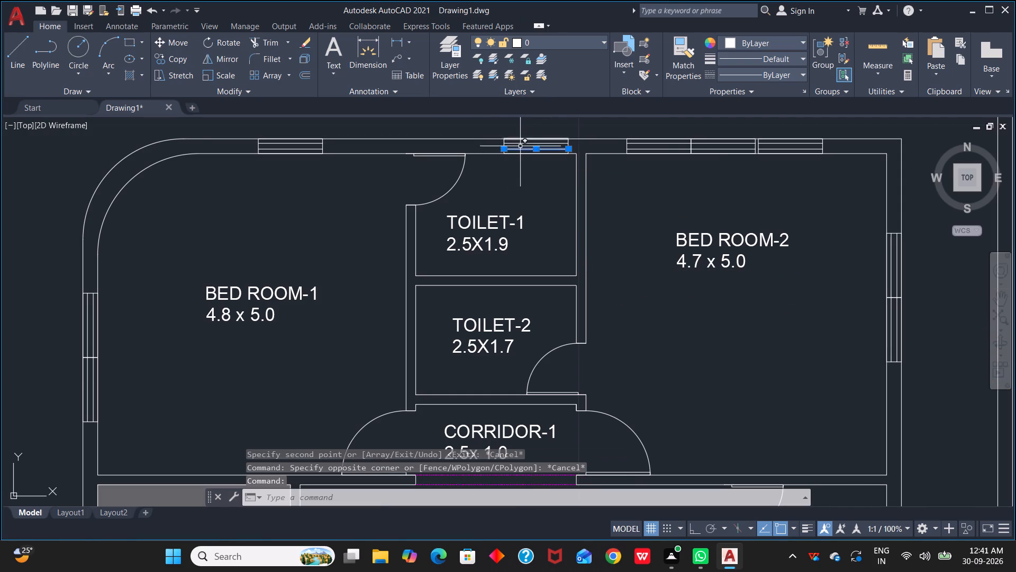
scroll(524, 147, "up", 2)
left_click_drag(465, 115, 471, 119)
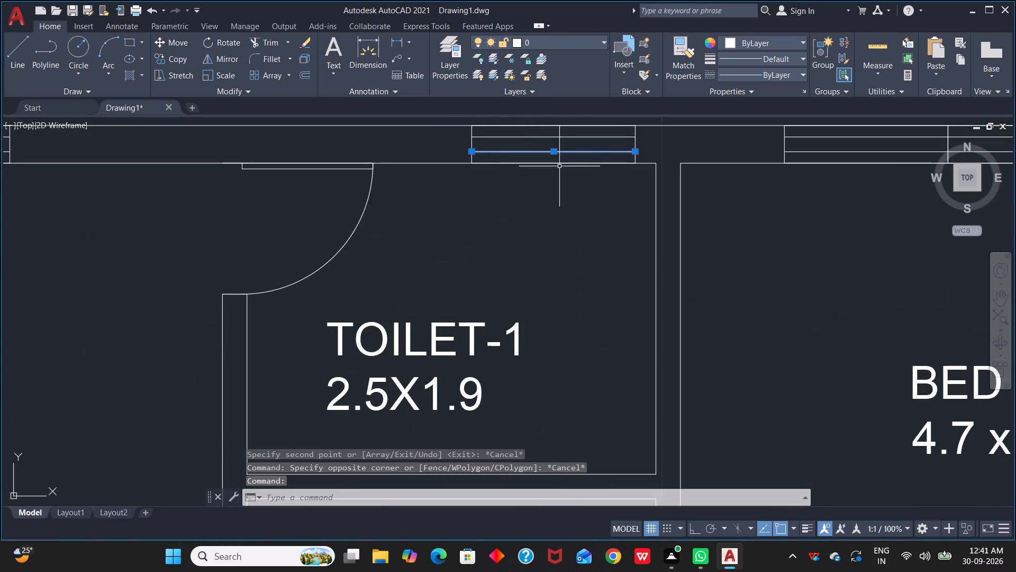
left_click(593, 139)
key("Escape")
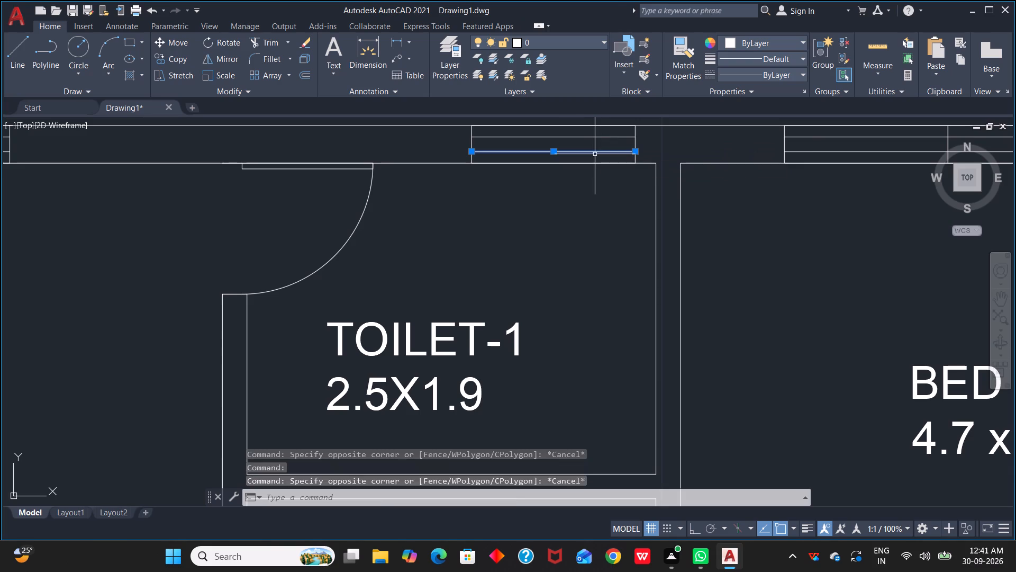
scroll(587, 155, "down", 3)
middle_click_drag(564, 171, 564, 215)
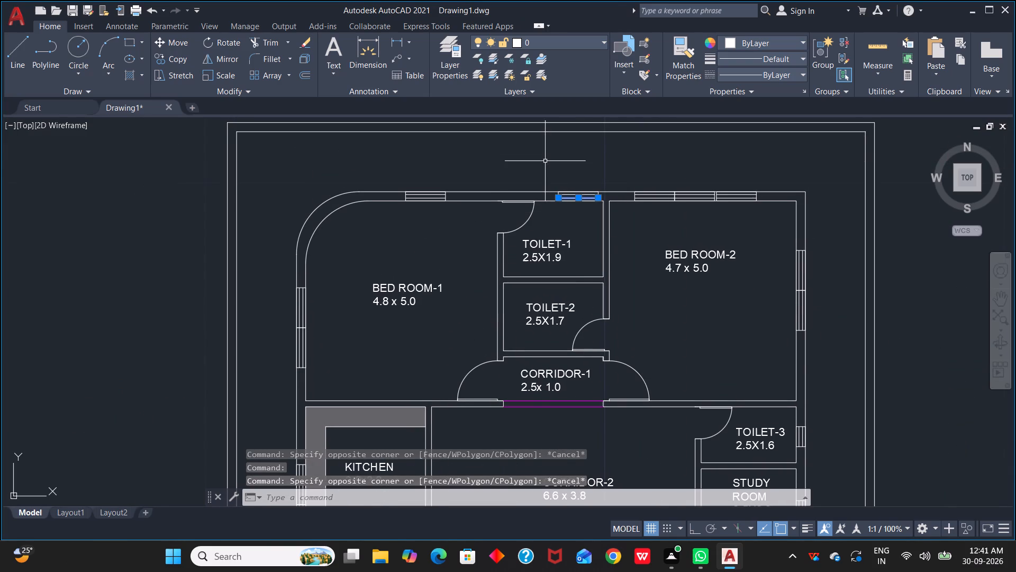
left_click(545, 162)
left_click(604, 219)
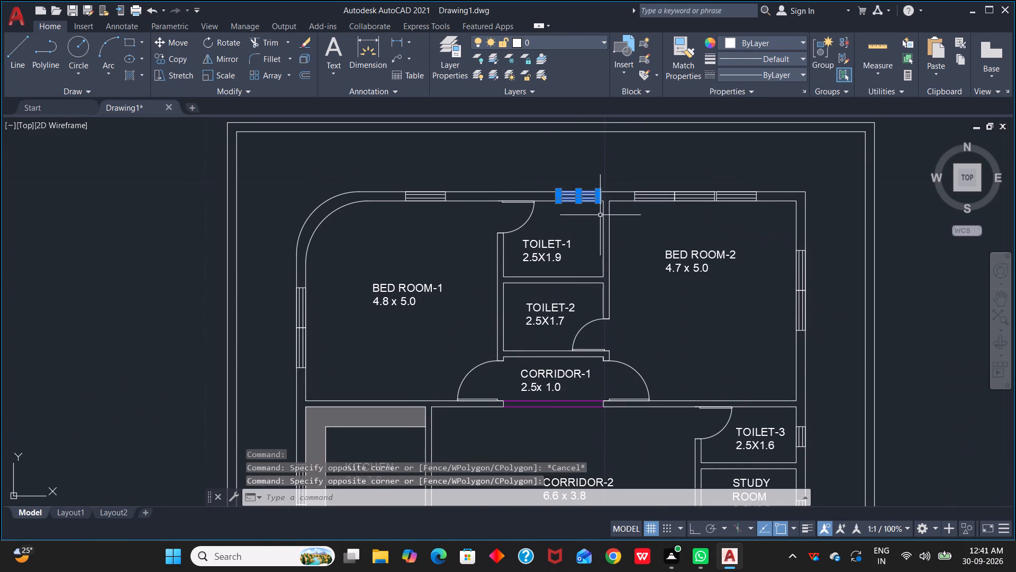
key("Delete")
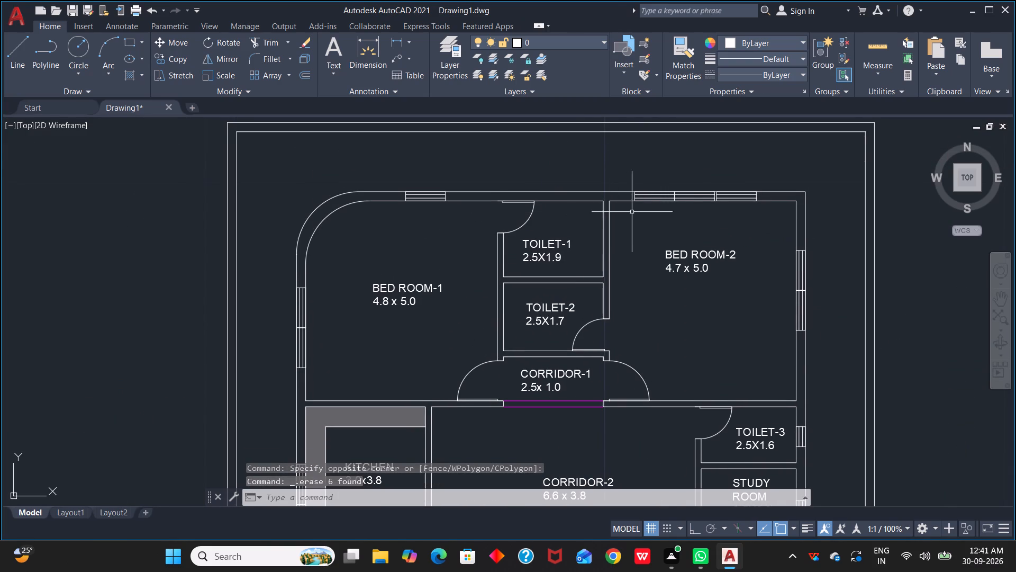
Delete the double-rectangle window in BED ROOM-2's top outer wall, keeping the single-rectangle window beside it.
left_click(677, 198)
key("Delete")
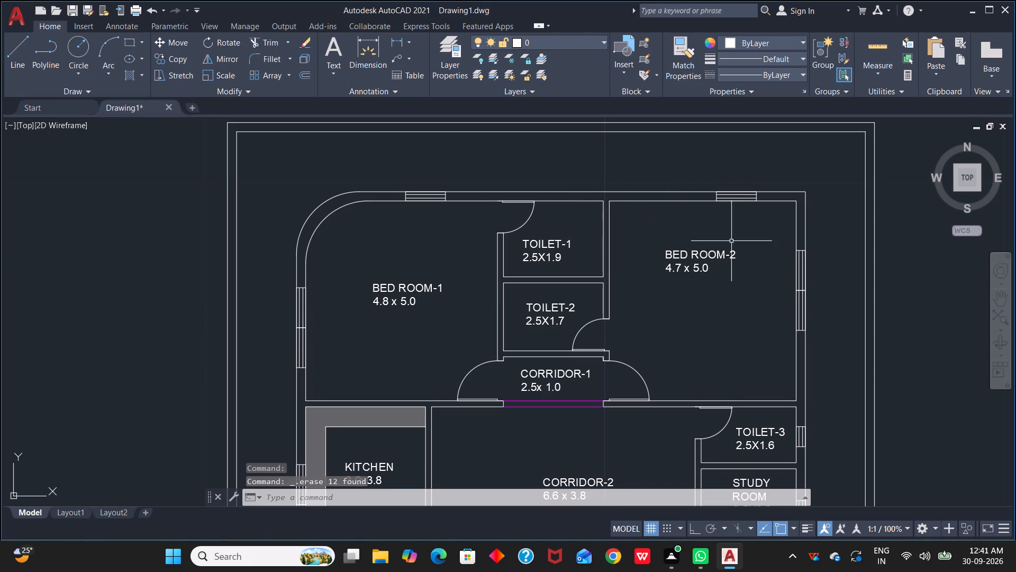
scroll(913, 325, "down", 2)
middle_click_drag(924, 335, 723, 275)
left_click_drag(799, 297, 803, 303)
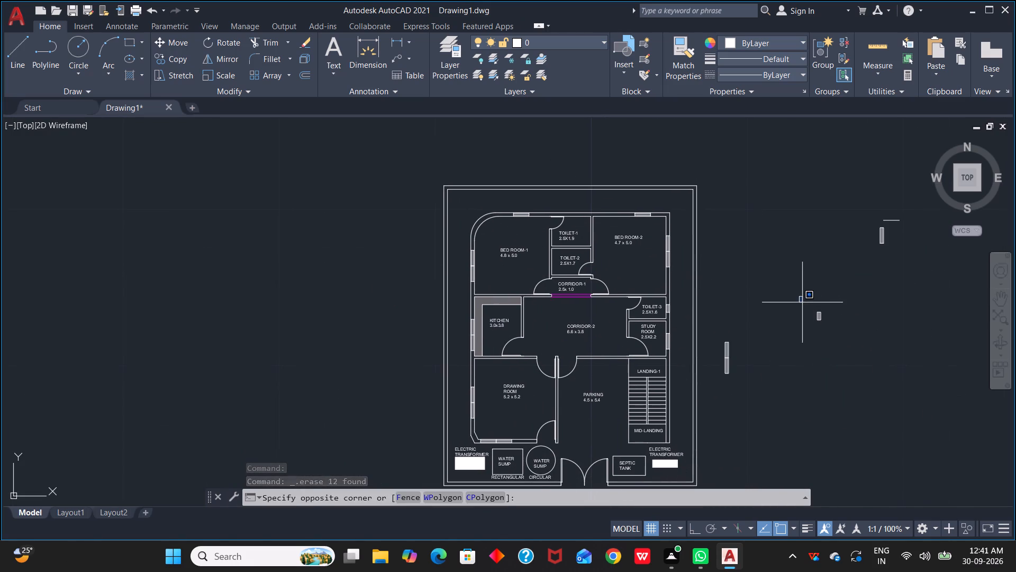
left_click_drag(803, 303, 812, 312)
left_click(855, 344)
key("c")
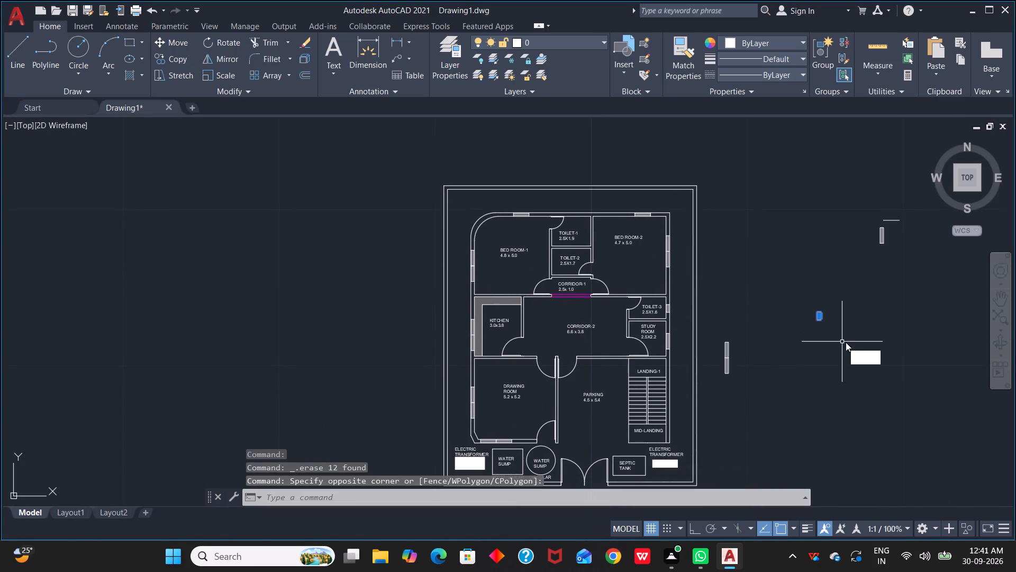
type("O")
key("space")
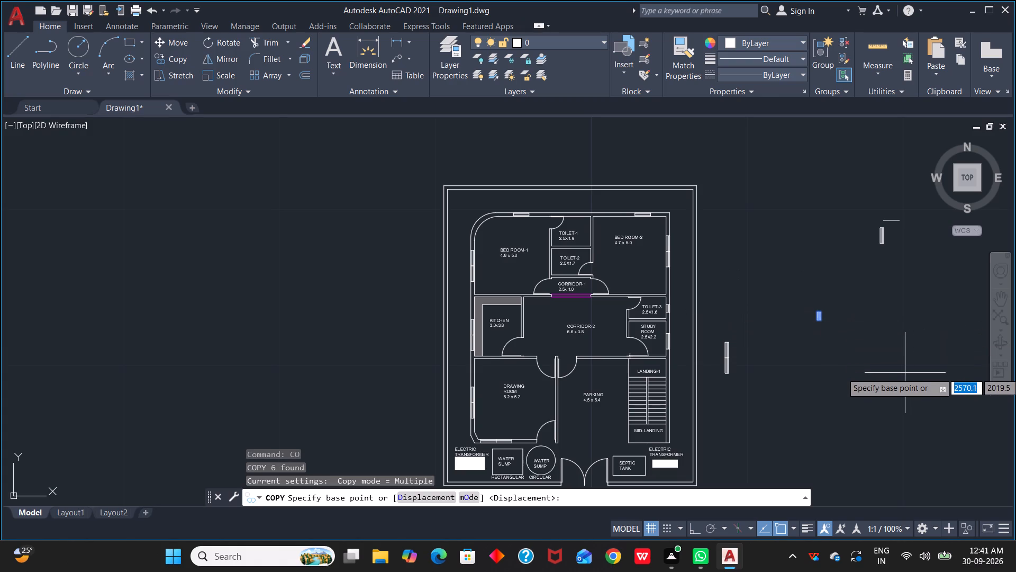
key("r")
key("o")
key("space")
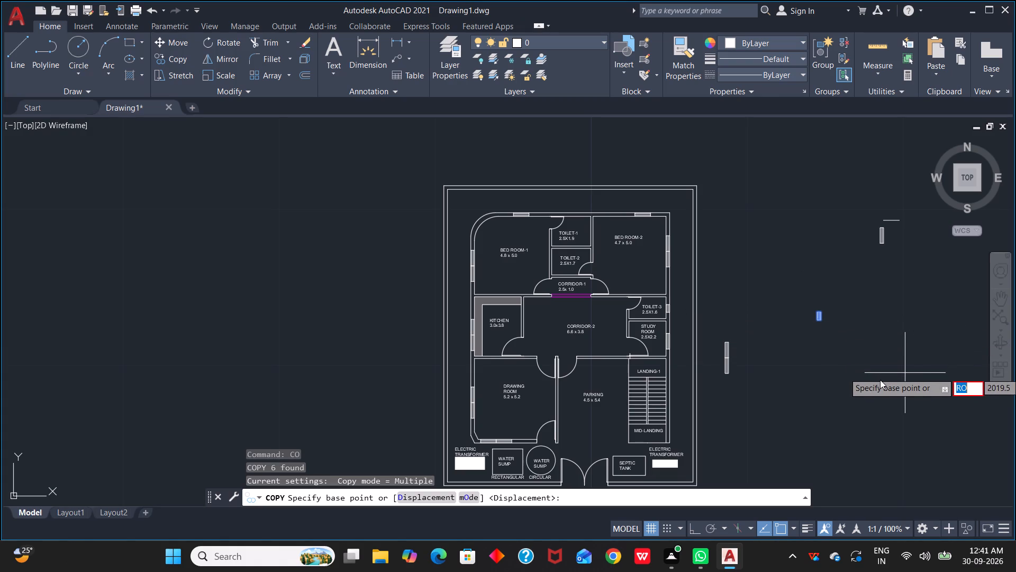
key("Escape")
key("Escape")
Rotate the small grouped vertical rectangle outside the plan by 270 degrees about its top-left corner, making it horizontal.
scroll(850, 337, "up", 3)
left_click_drag(698, 213, 709, 226)
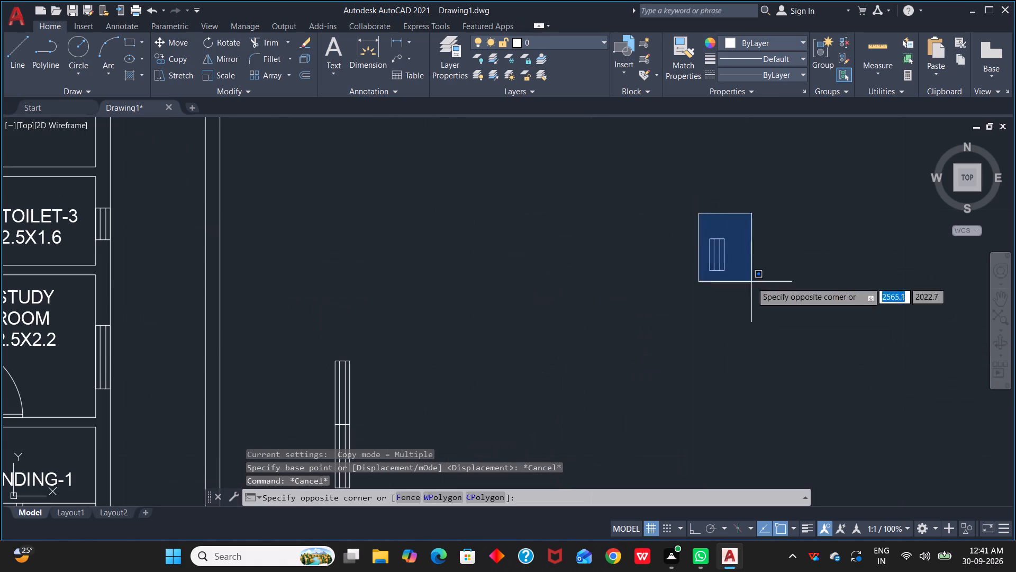
left_click(776, 339)
key("r")
type("O")
key("space")
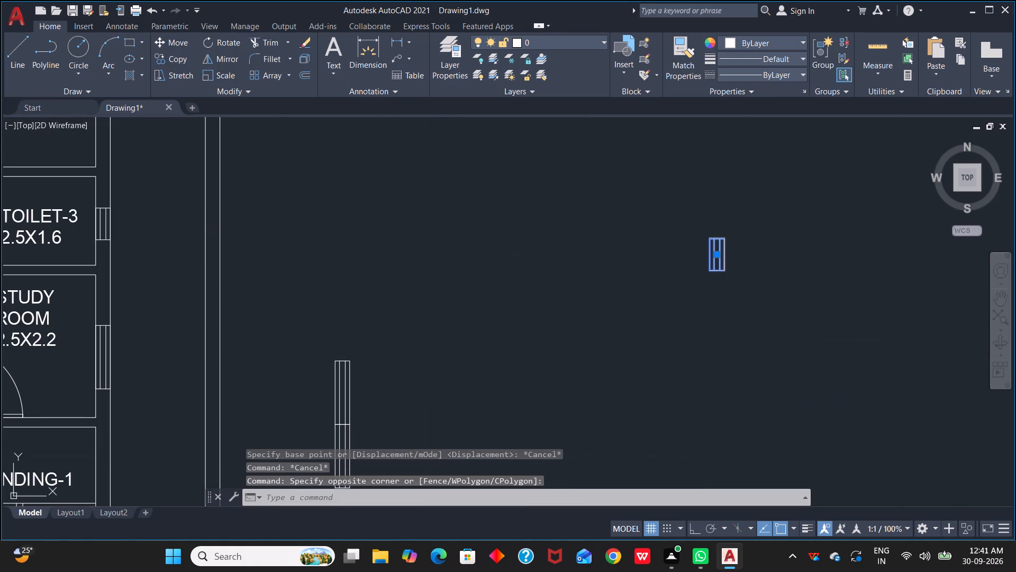
scroll(701, 247, "up", 3)
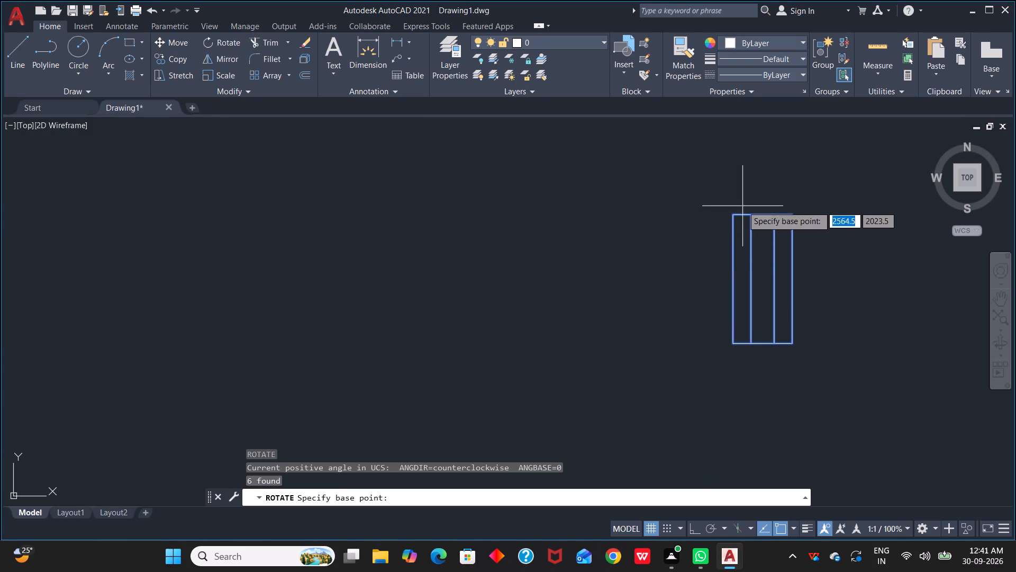
scroll(751, 209, "up", 2)
left_click(705, 224)
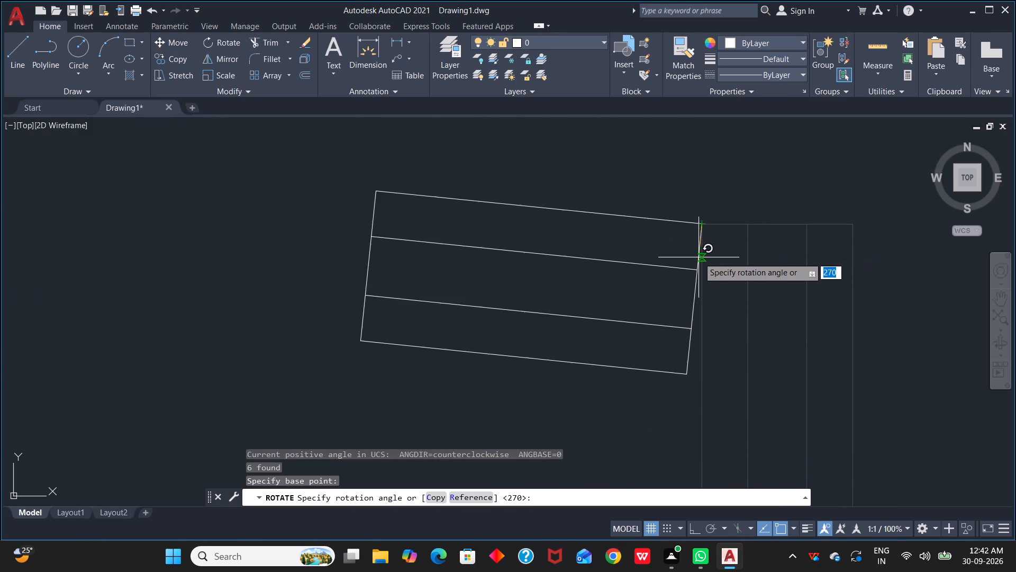
key("F8")
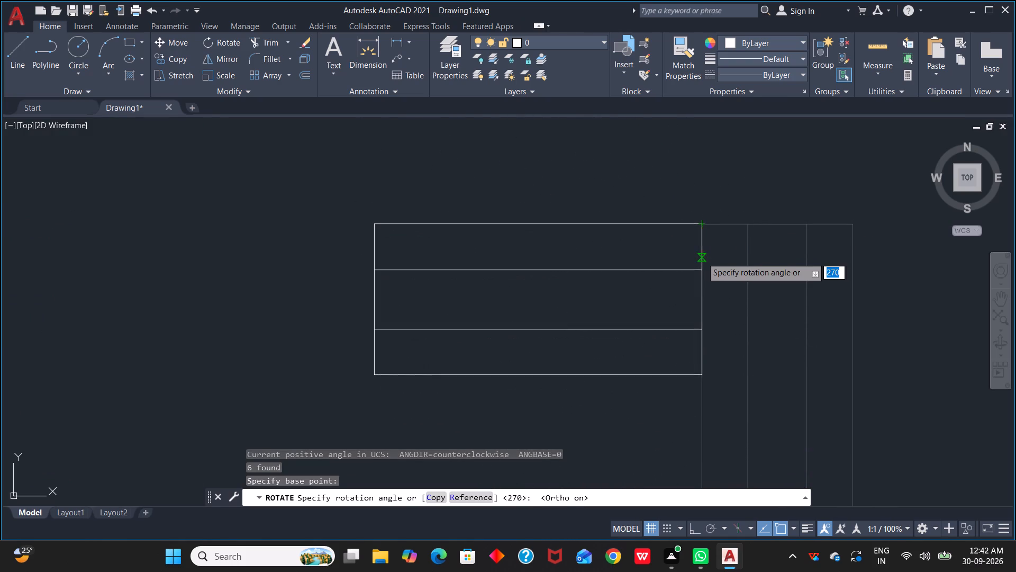
left_click(713, 270)
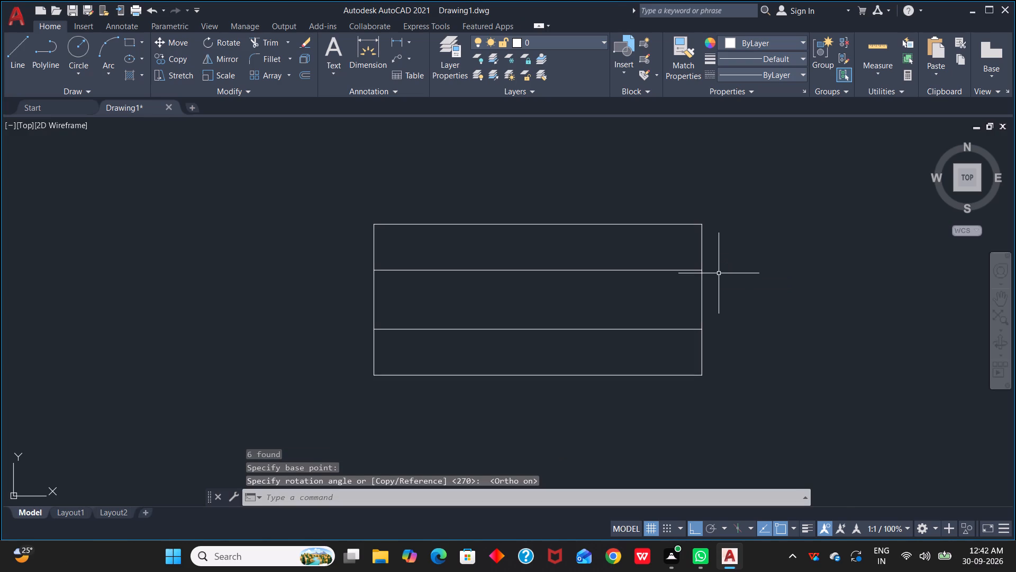
key("F8")
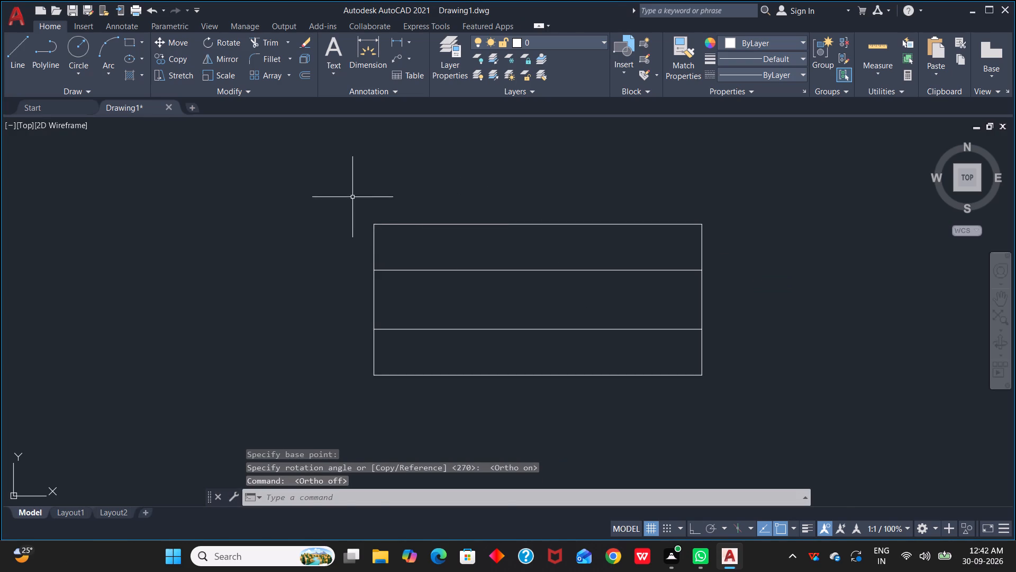
Copy the small horizontal rectangle by its top-left corner into the top outer wall above TOILET-1.
left_click(351, 196)
left_click(737, 419)
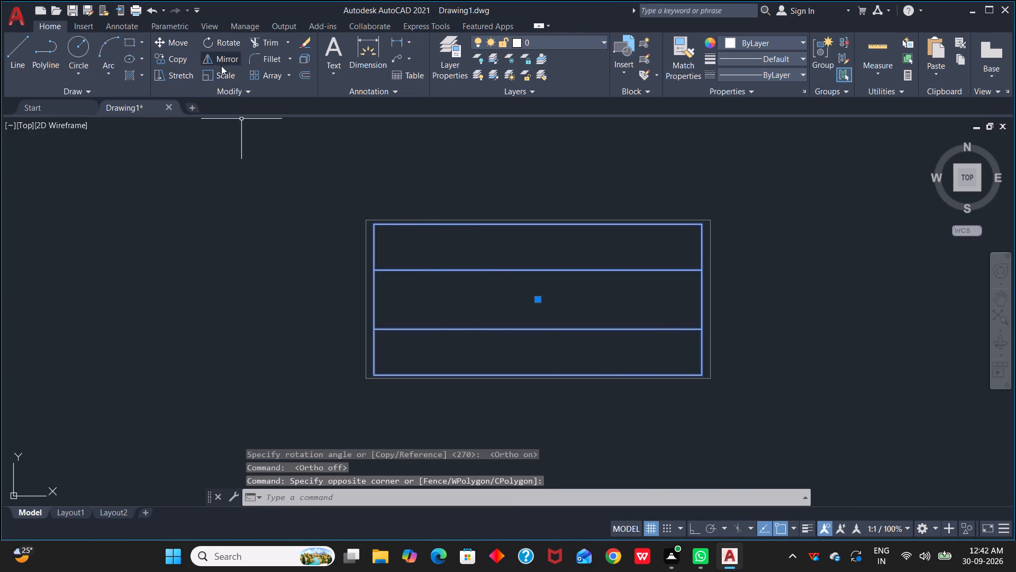
left_click(161, 56)
left_click_drag(376, 227, 364, 227)
scroll(104, 209, "down", 4)
middle_click_drag(62, 224, 956, 244)
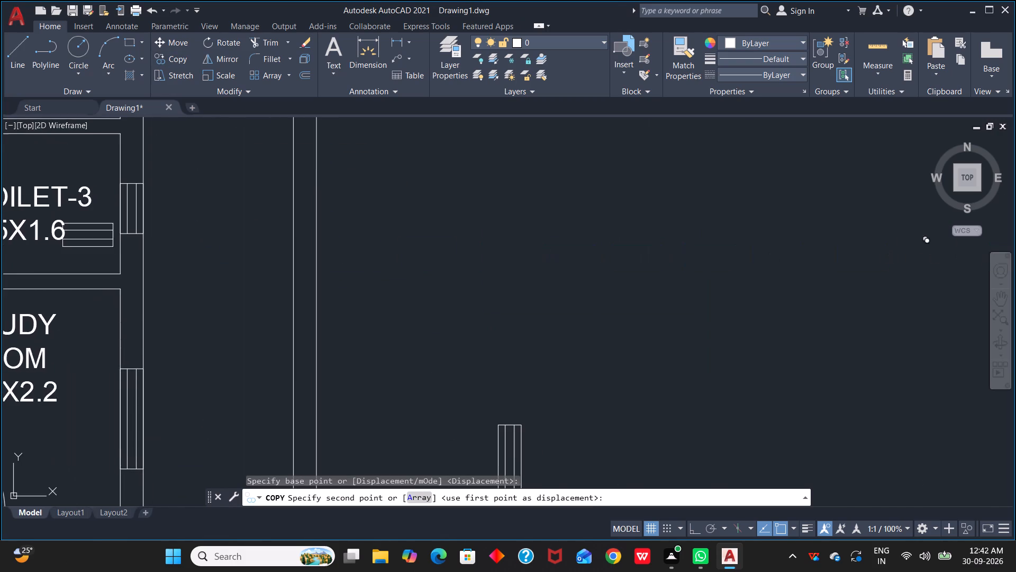
scroll(216, 213, "down", 3)
middle_click_drag(191, 215, 679, 304)
scroll(556, 159, "up", 2)
scroll(512, 168, "up", 2)
middle_click_drag(492, 159, 489, 286)
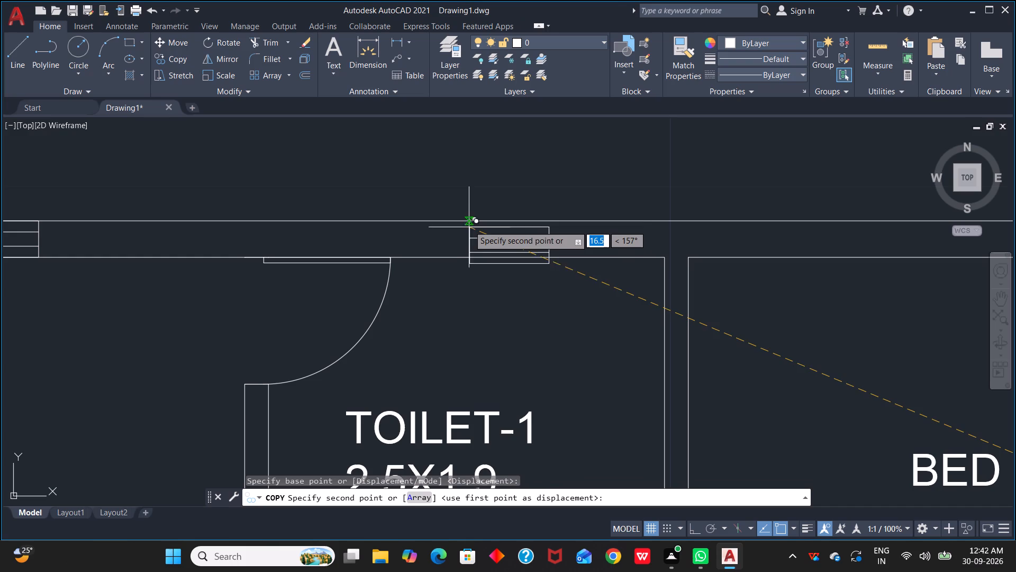
scroll(467, 219, "up", 2)
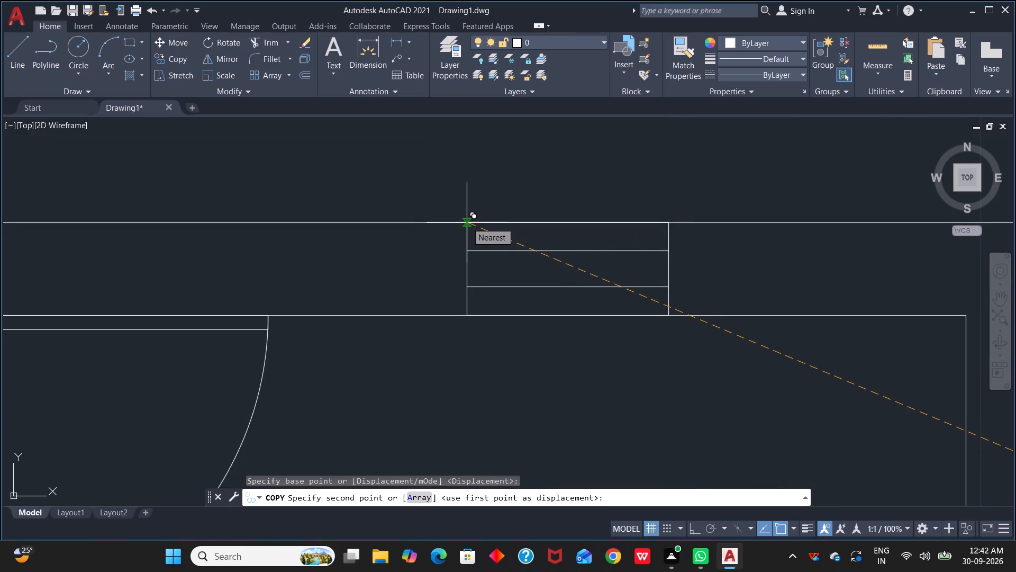
left_click(467, 222)
scroll(684, 302, "down", 4)
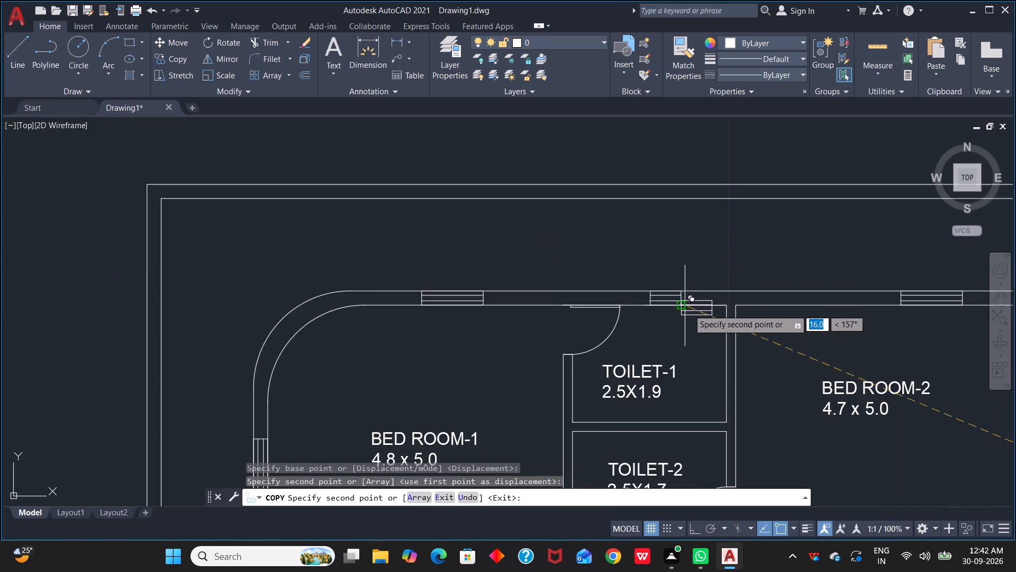
scroll(695, 311, "down", 2)
middle_click_drag(772, 351, 630, 285)
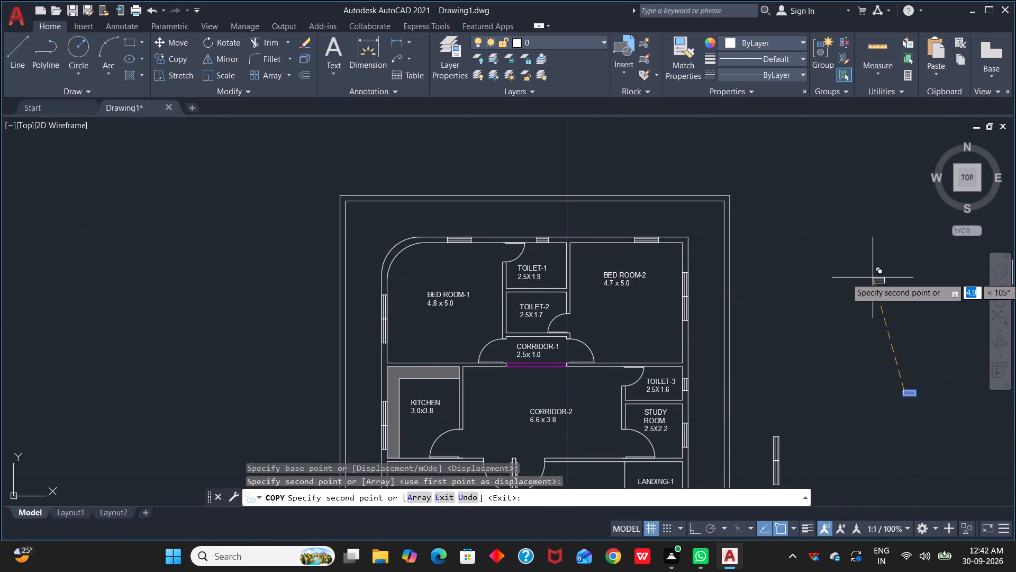
key("Escape")
Delete all the leftover window rectangles and the stray line outside the plan, beyond the right compound wall.
scroll(898, 271, "down", 1)
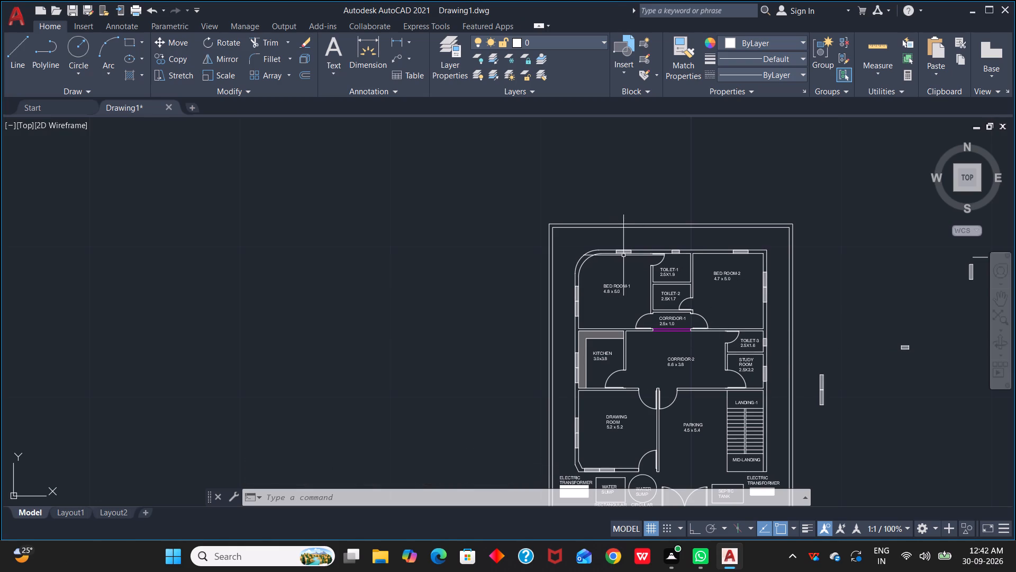
scroll(732, 298, "down", 1)
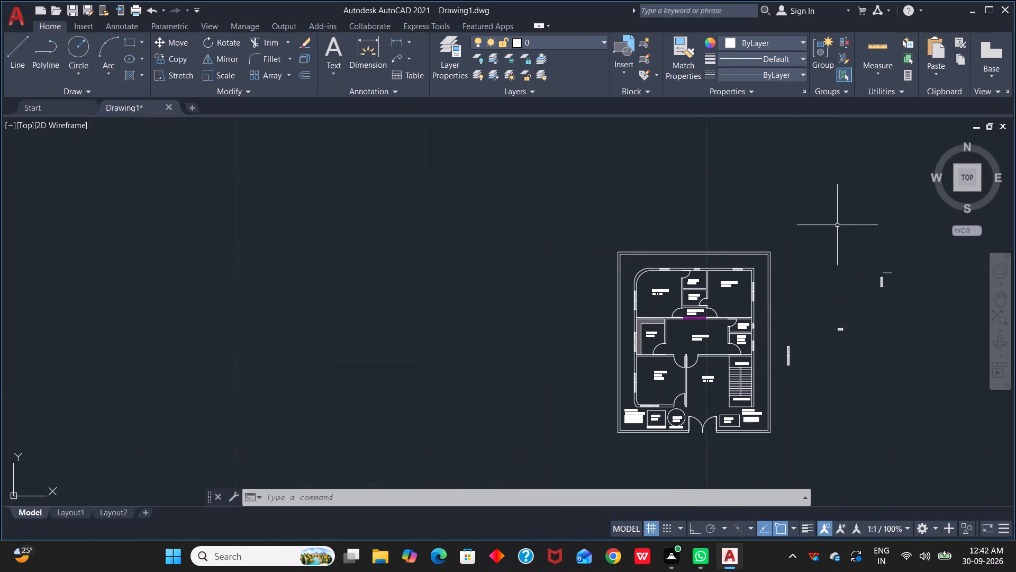
left_click(833, 228)
left_click(910, 365)
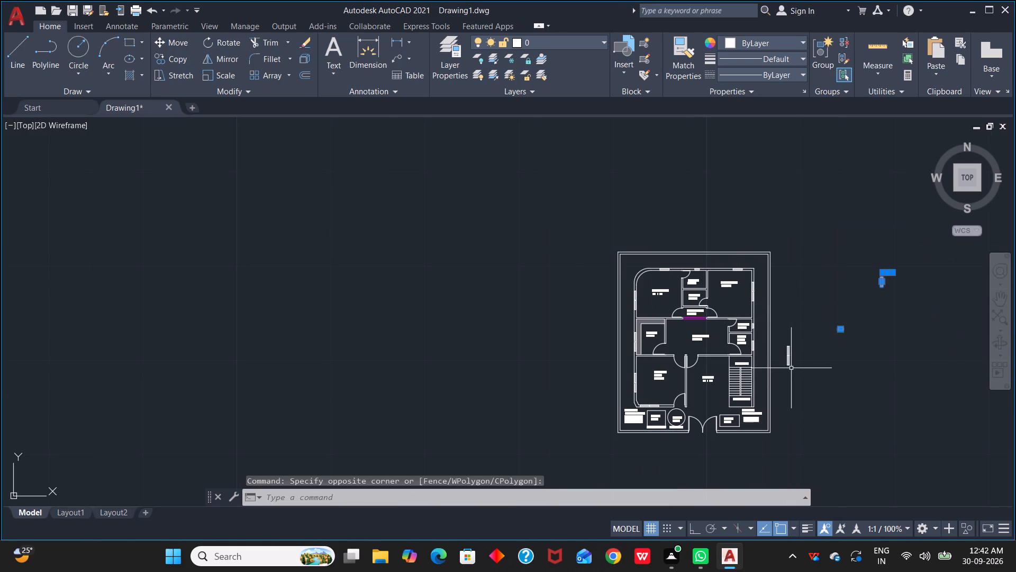
left_click(787, 356)
key("Delete")
scroll(841, 290, "down", 1)
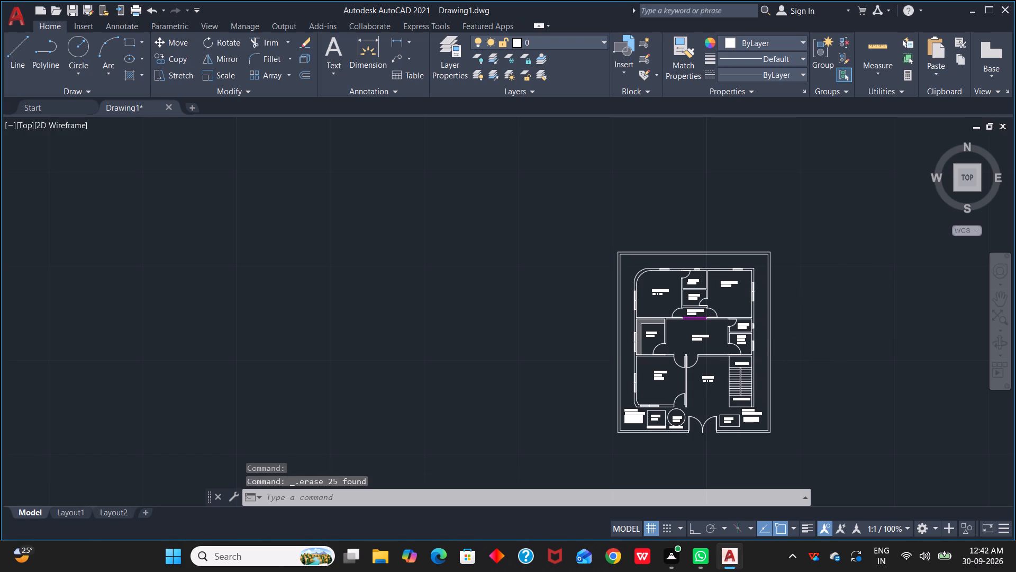
scroll(847, 311, "up", 2)
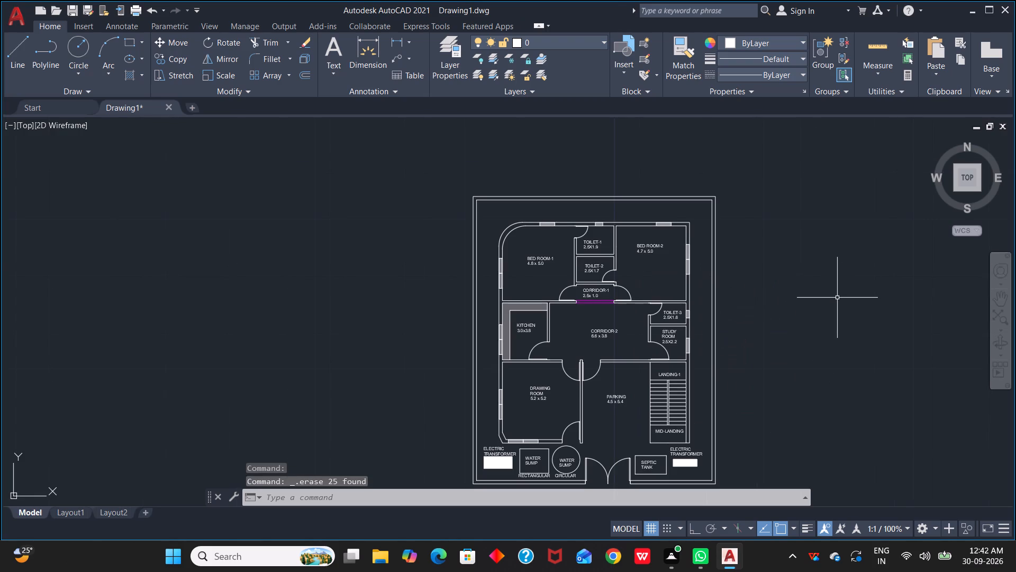
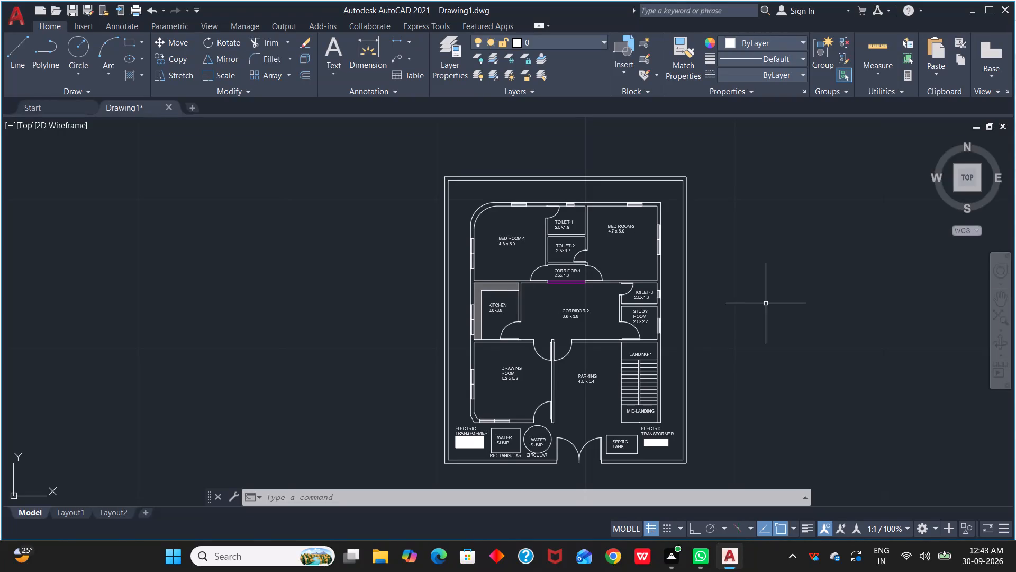
Edit the parking label to read PARKING AREA with 4.5 x 5.4 on the second line, adjusting the text frame's width to fit.
left_click(594, 380)
right_click(592, 373)
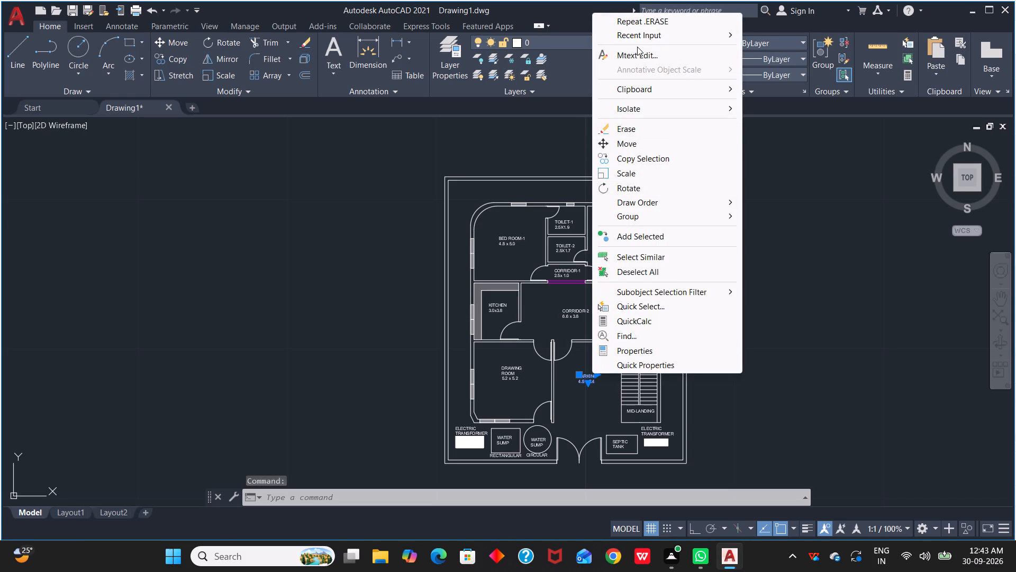
left_click(637, 51)
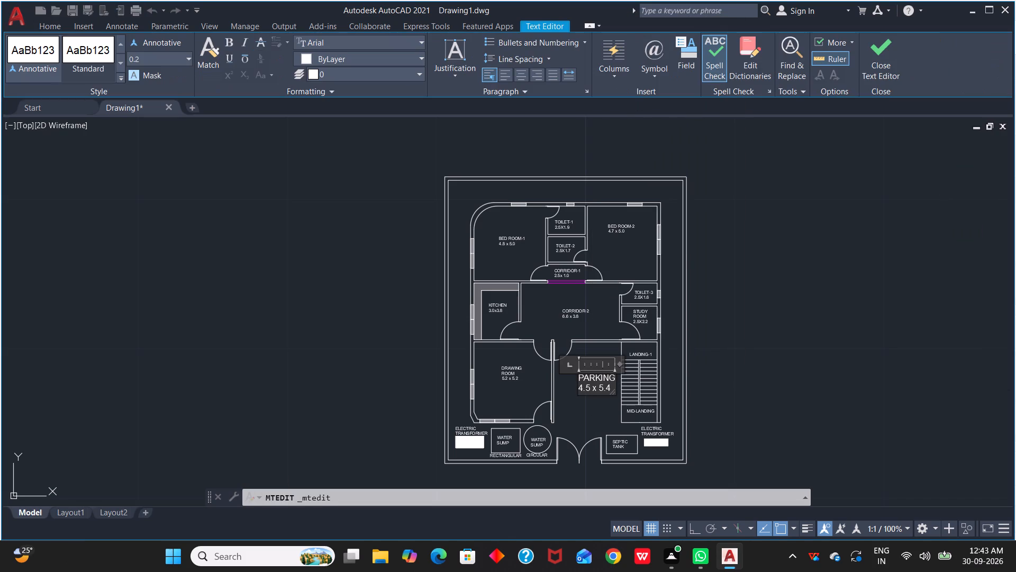
left_click_drag(619, 362, 660, 362)
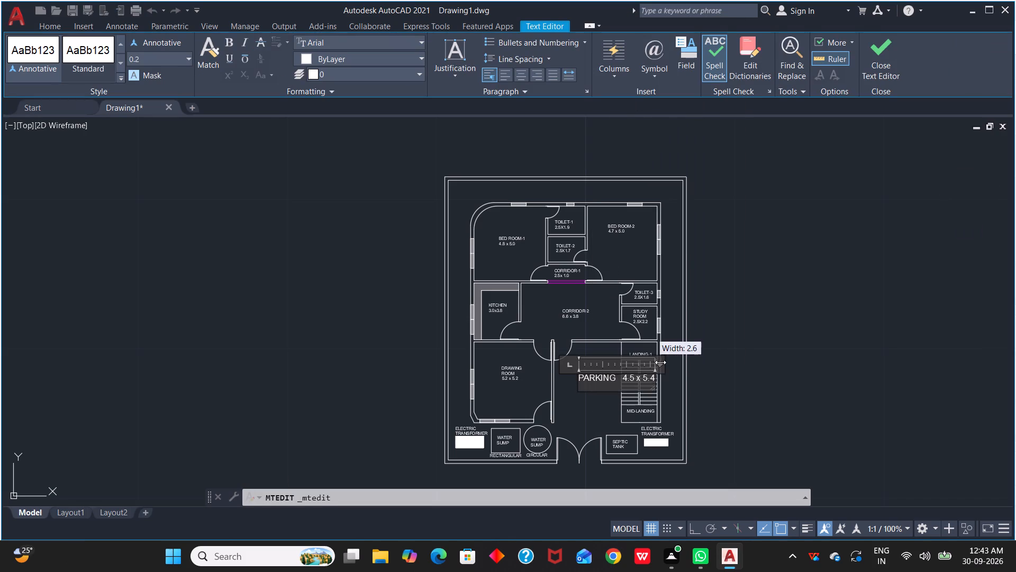
left_click_drag(660, 362, 662, 362)
left_click(618, 379)
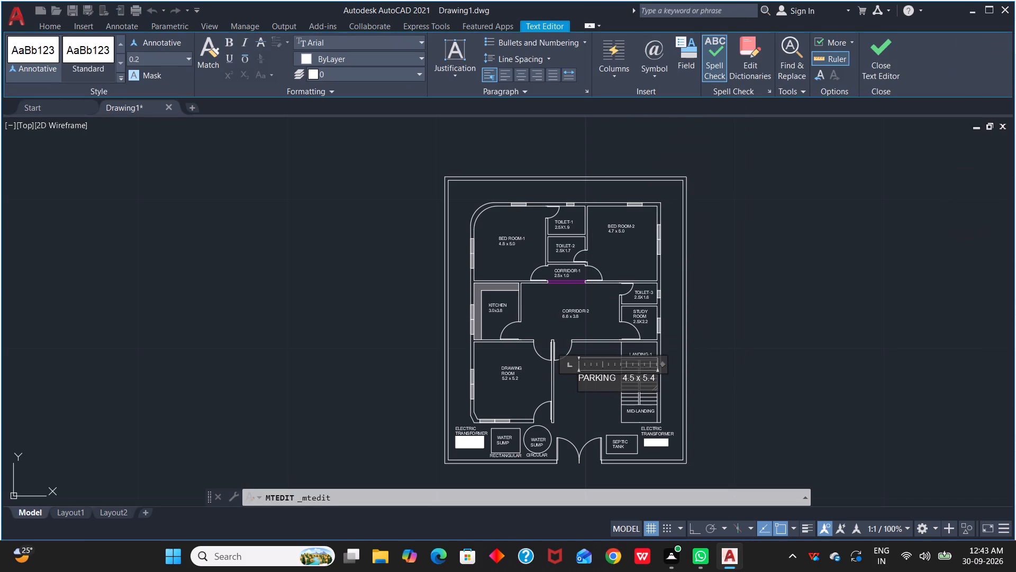
type("AREA")
key("Right")
key("Right")
key("BackSpace")
key("BackSpace")
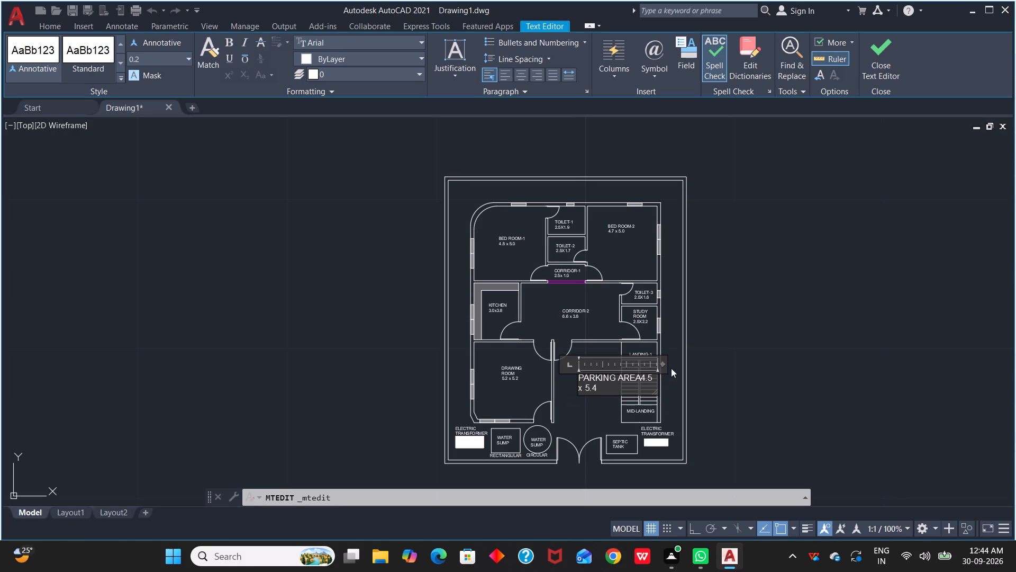
left_click(665, 363)
key("Return")
left_click_drag(660, 364, 646, 364)
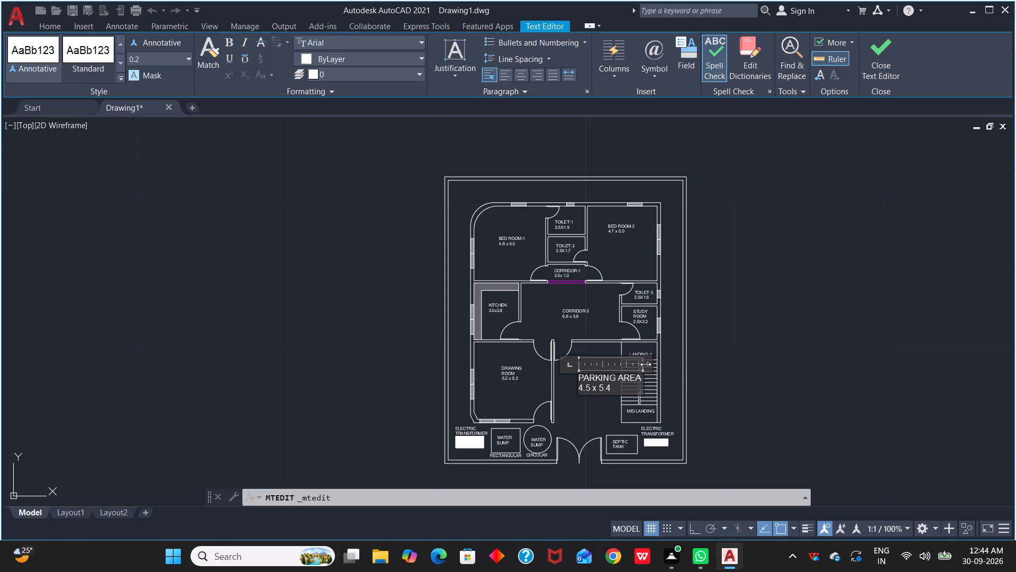
left_click(646, 364)
left_click(588, 412)
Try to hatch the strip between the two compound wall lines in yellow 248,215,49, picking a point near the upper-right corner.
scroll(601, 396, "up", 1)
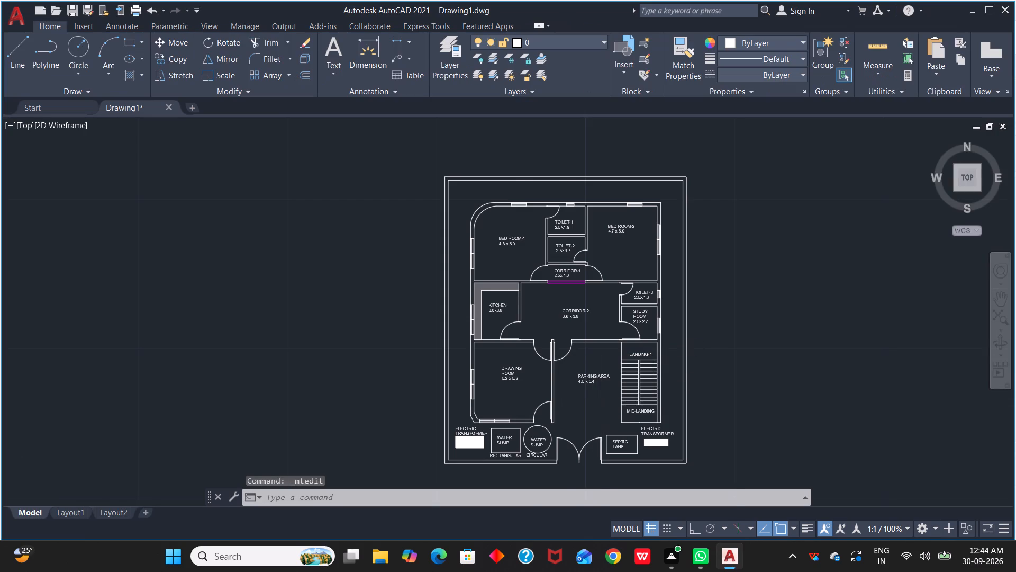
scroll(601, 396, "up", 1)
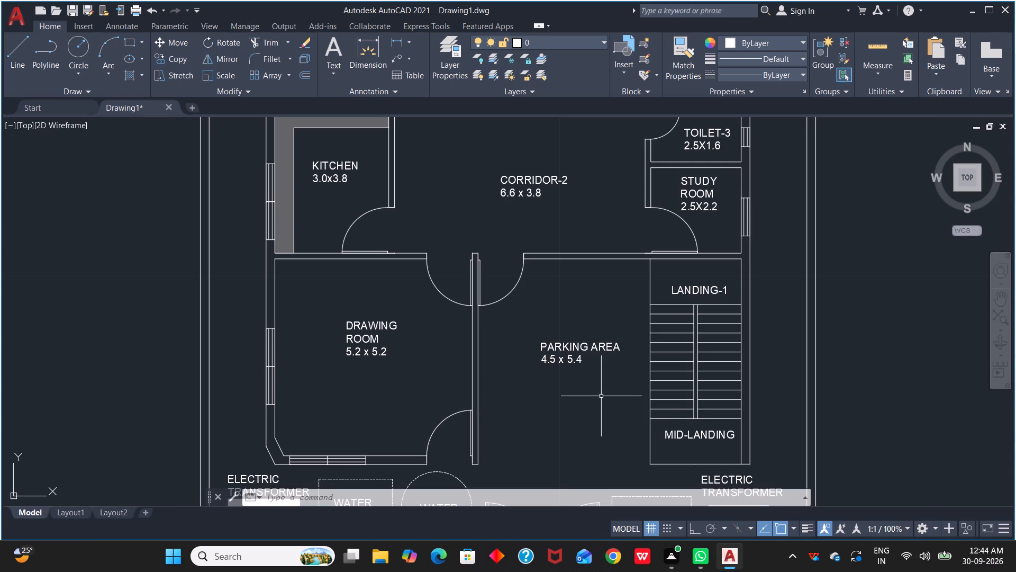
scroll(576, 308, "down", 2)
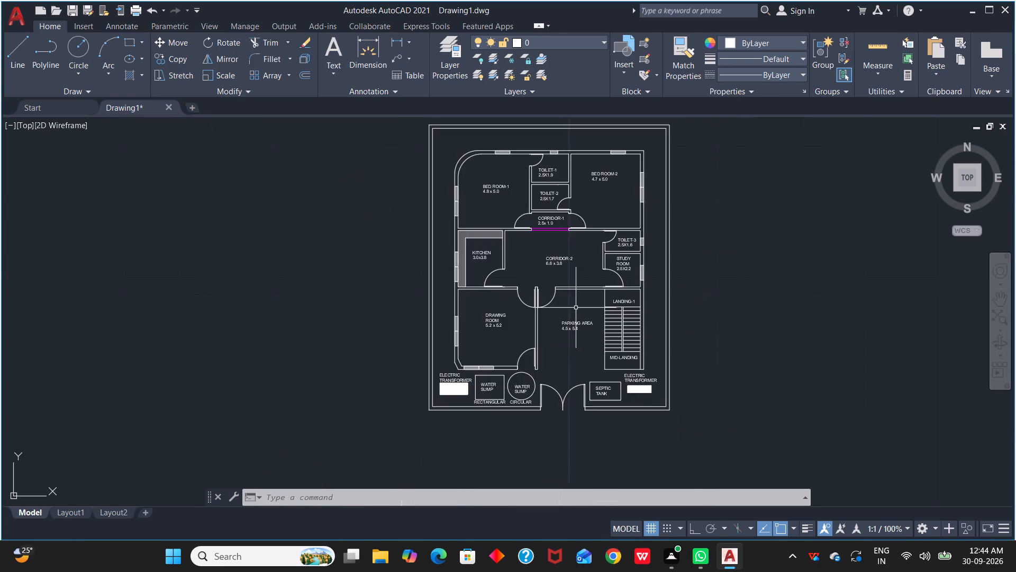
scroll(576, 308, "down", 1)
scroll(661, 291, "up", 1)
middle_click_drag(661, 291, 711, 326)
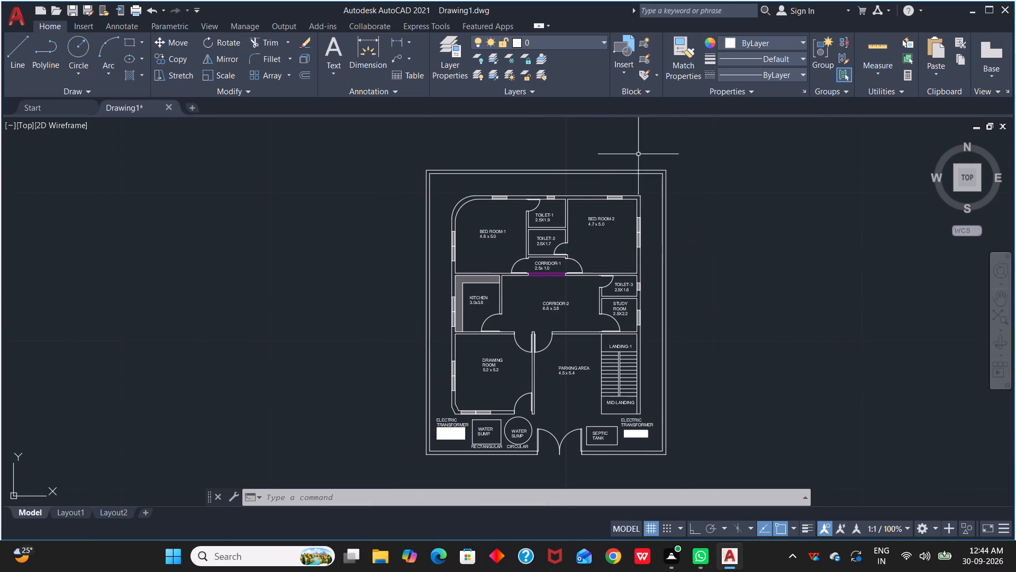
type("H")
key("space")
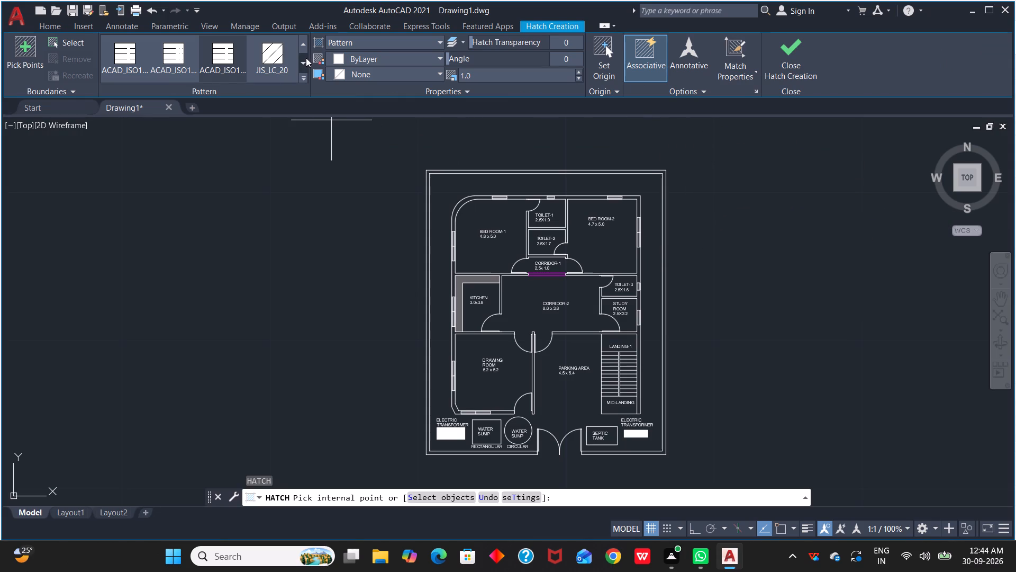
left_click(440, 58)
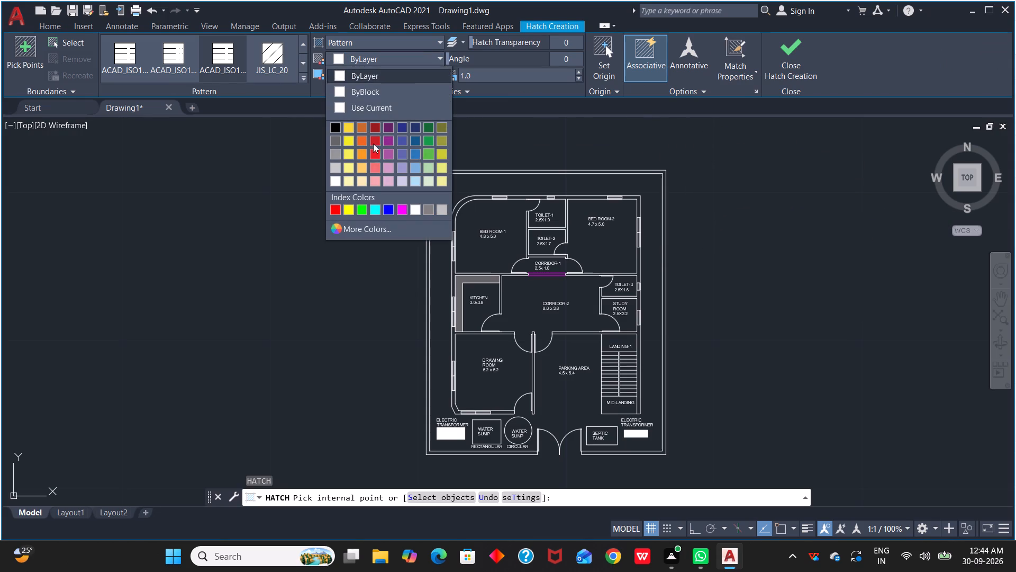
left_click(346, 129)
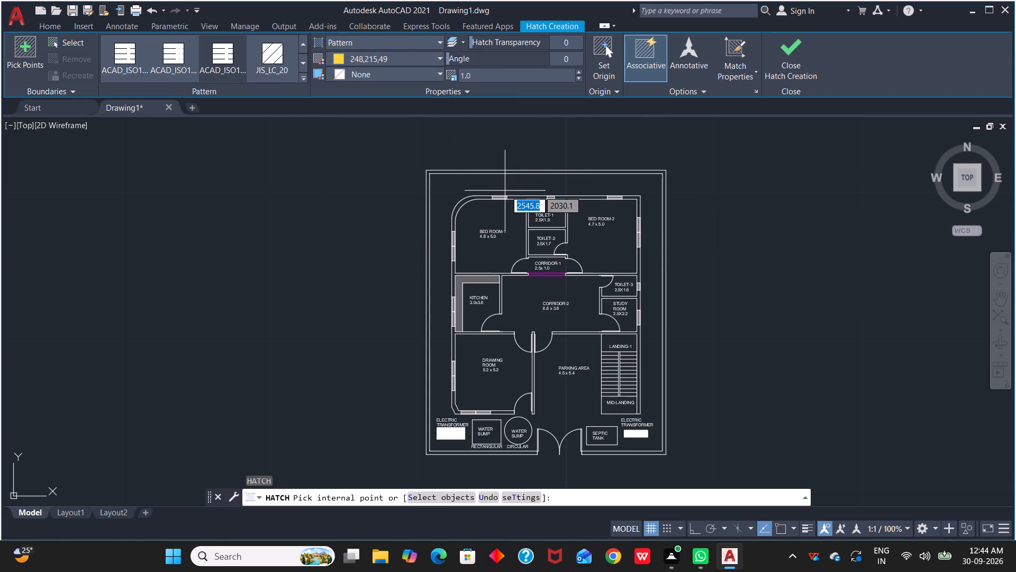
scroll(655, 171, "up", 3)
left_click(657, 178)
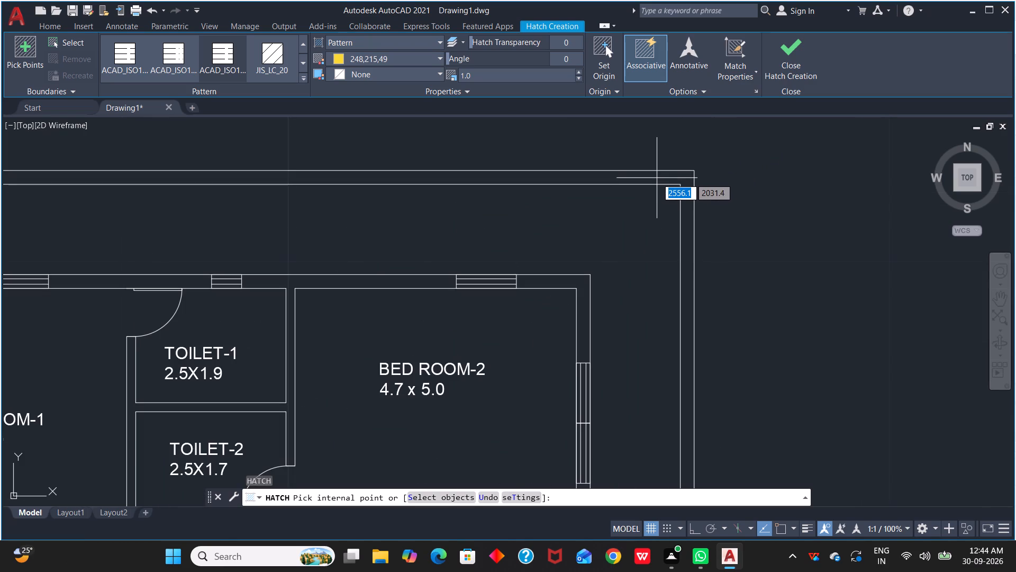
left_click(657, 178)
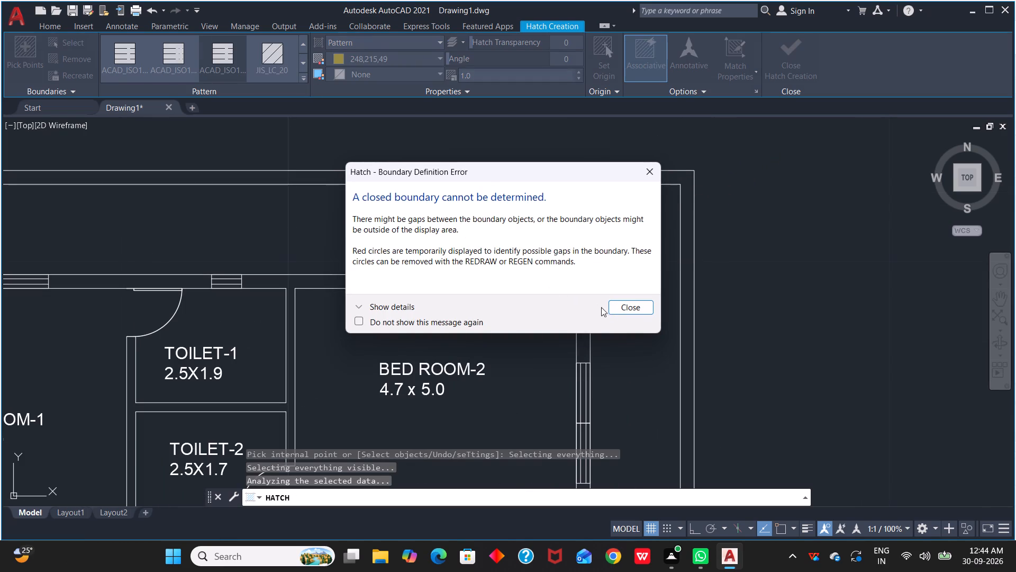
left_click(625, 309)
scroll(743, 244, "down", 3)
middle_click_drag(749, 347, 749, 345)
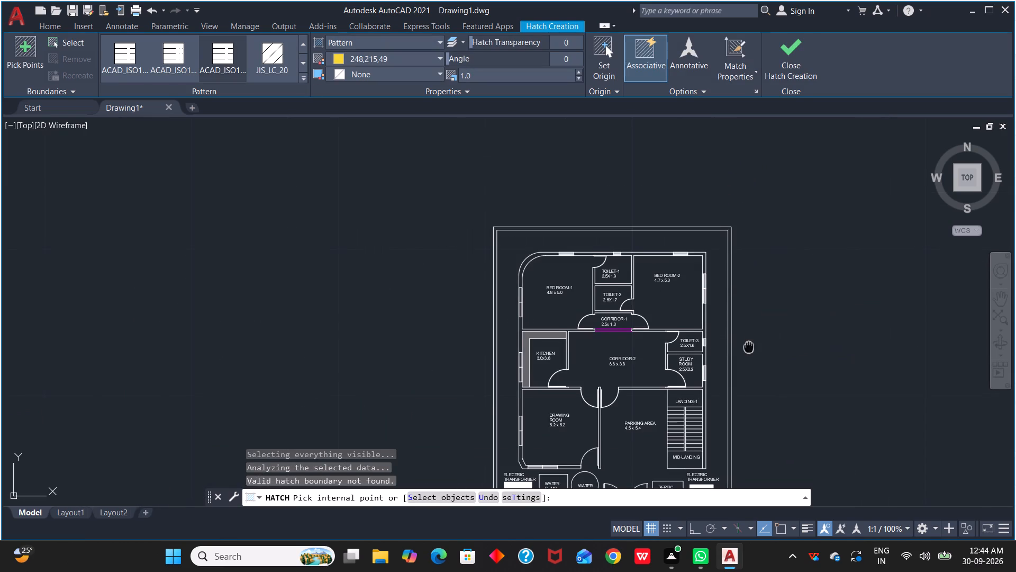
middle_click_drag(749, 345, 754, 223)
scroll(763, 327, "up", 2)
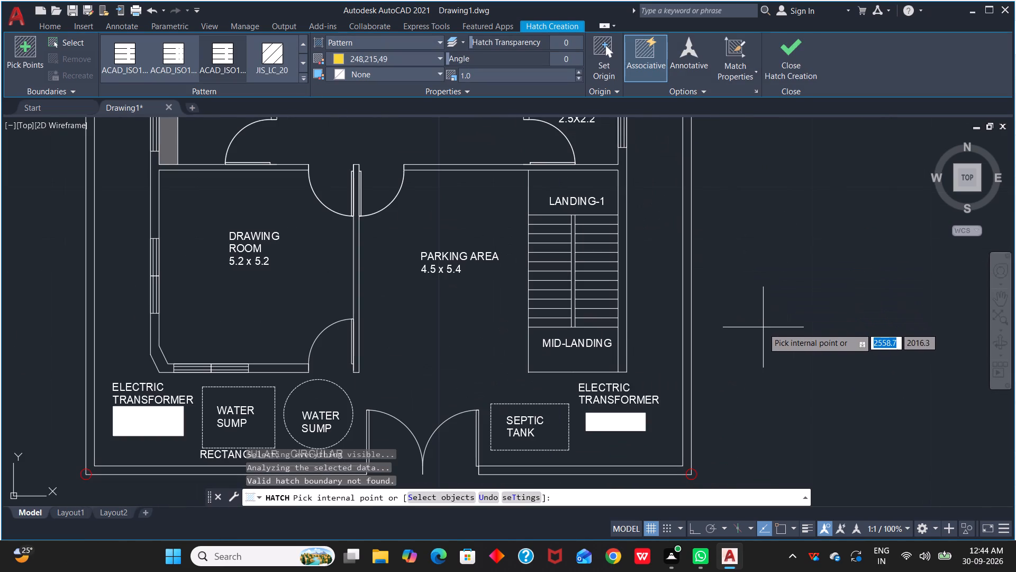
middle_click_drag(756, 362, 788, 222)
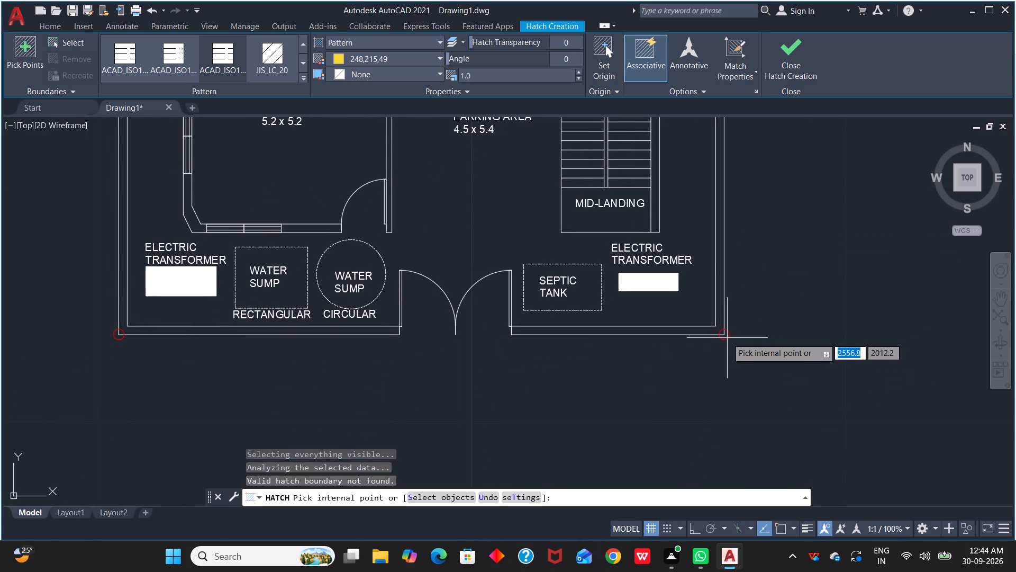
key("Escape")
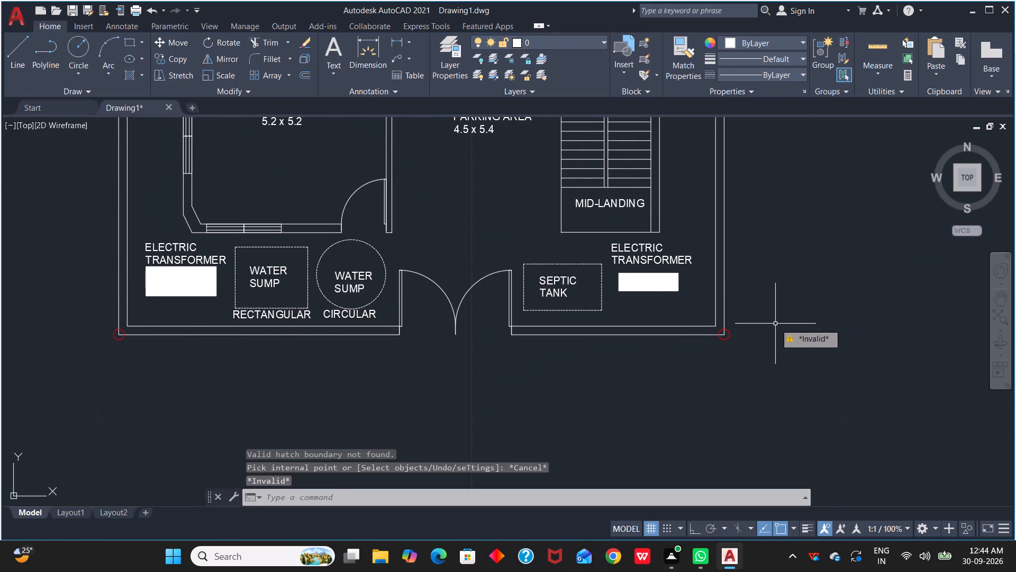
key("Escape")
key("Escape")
Join the inner and outer compound wall lines that meet at the plan's lower-left corner.
scroll(241, 311, "down", 1)
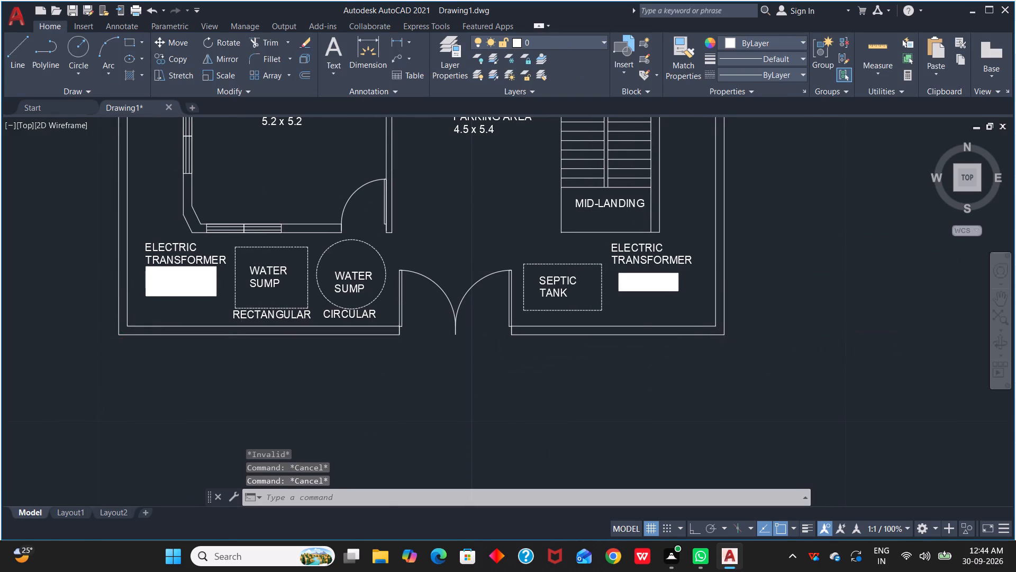
scroll(241, 311, "down", 1)
scroll(270, 339, "up", 2)
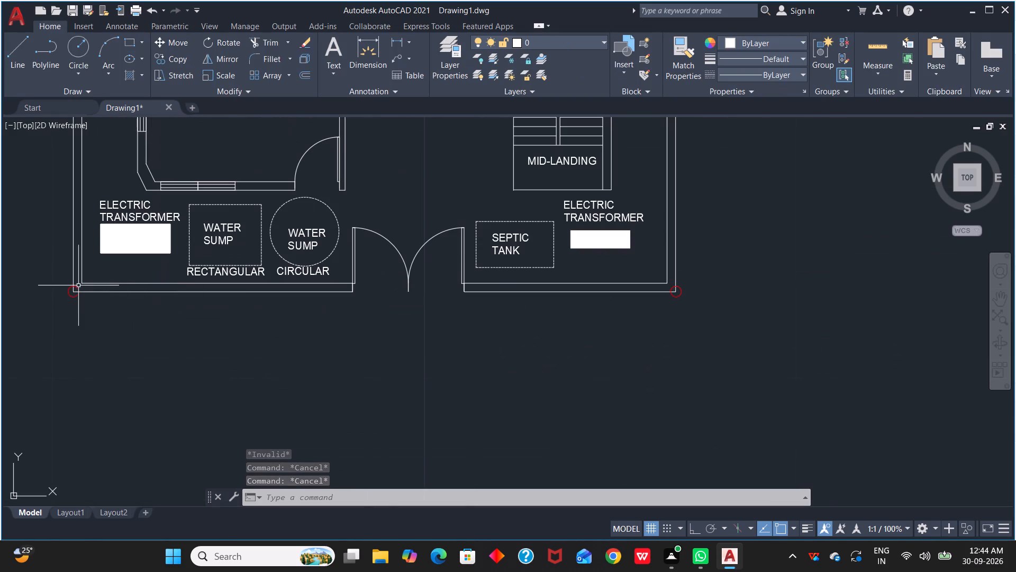
left_click(60, 273)
left_click(108, 313)
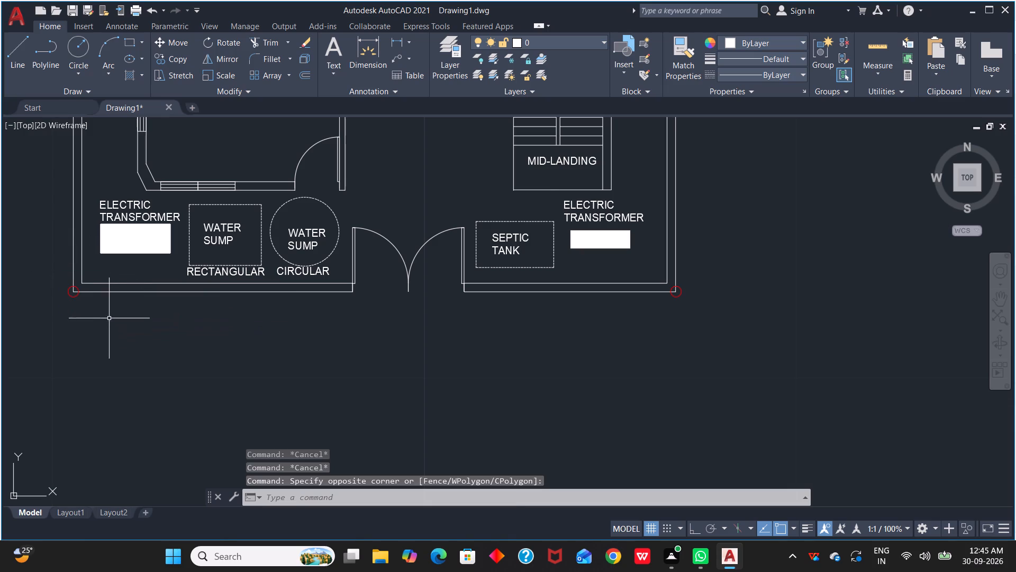
left_click(97, 319)
left_click(52, 260)
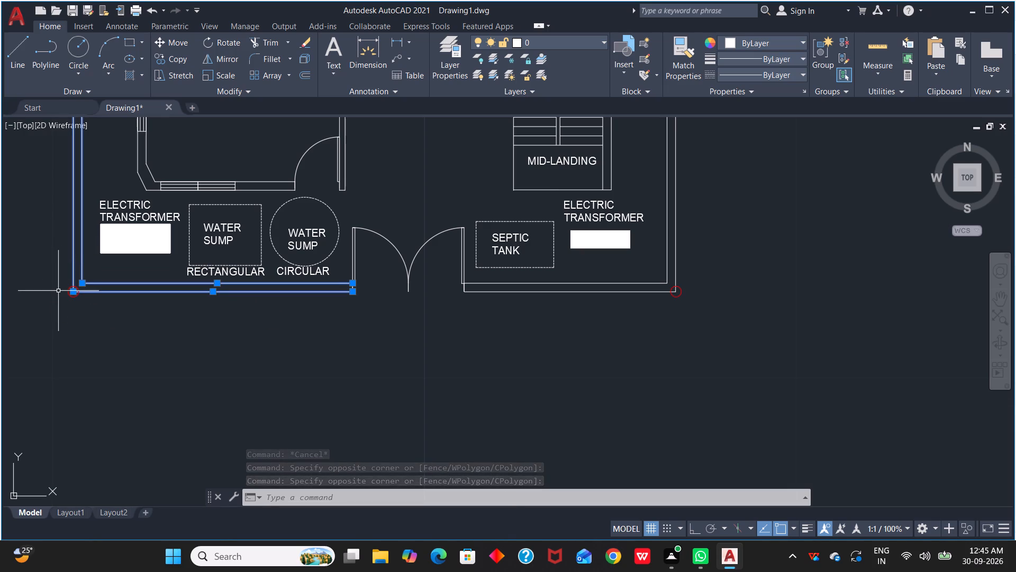
key("j")
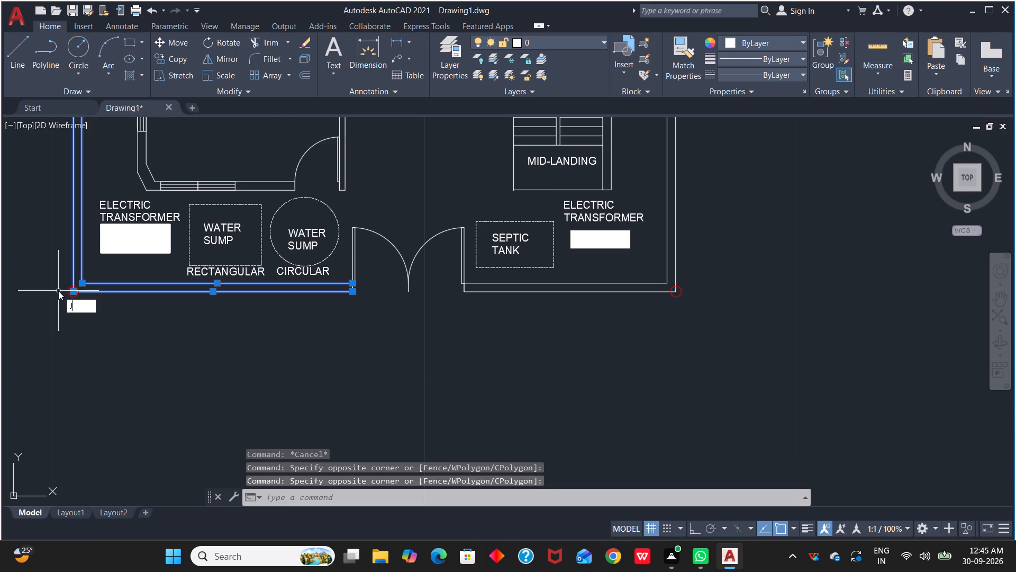
key("space")
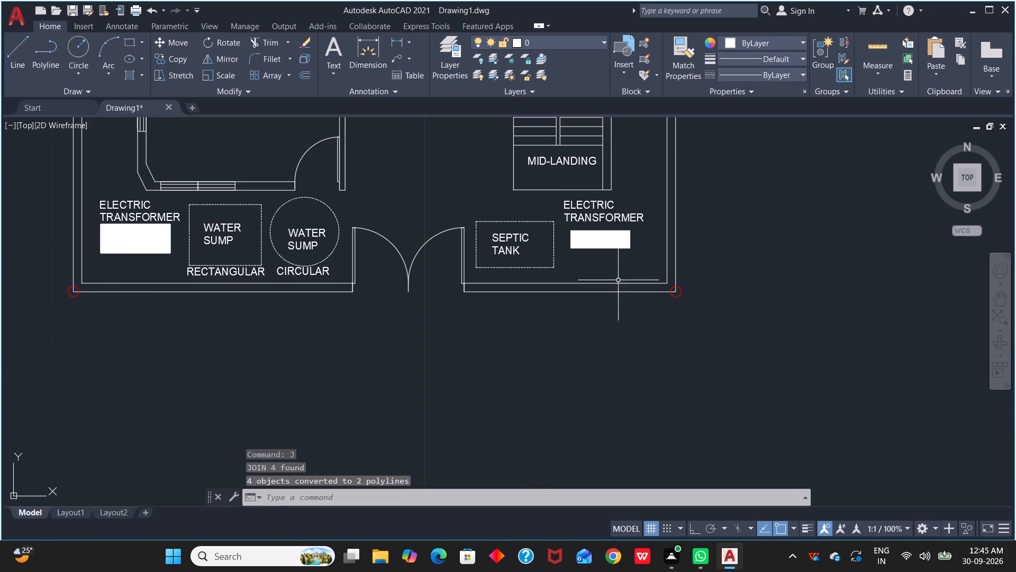
Join the inner and outer compound wall lines that meet at the plan's lower-right corner.
left_click(700, 256)
left_click(647, 309)
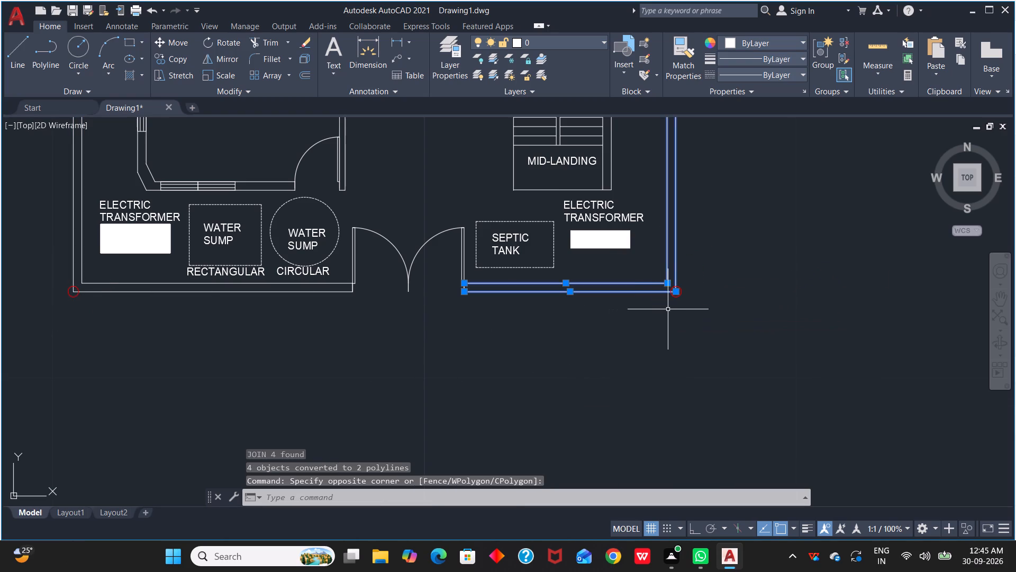
key("j")
key("space")
Set the current object colour to orange 205,105,40.
scroll(705, 270, "down", 2)
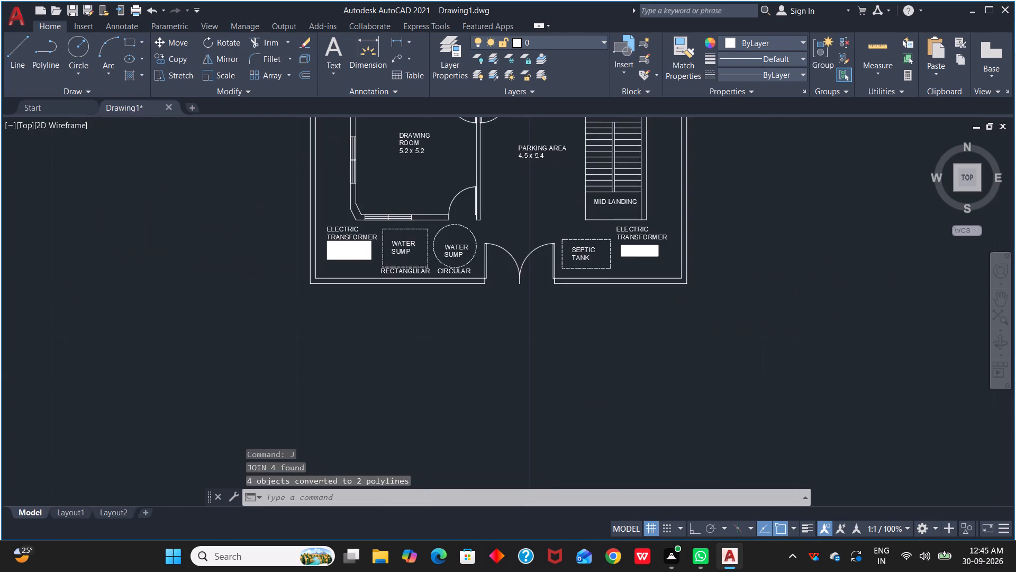
scroll(710, 254, "down", 1)
middle_click_drag(734, 240, 754, 335)
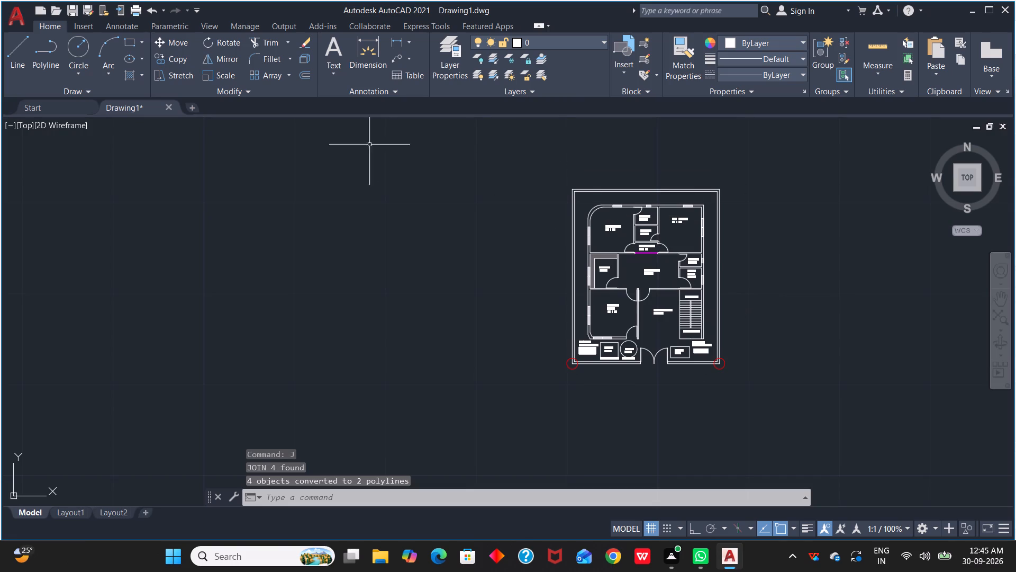
left_click(805, 41)
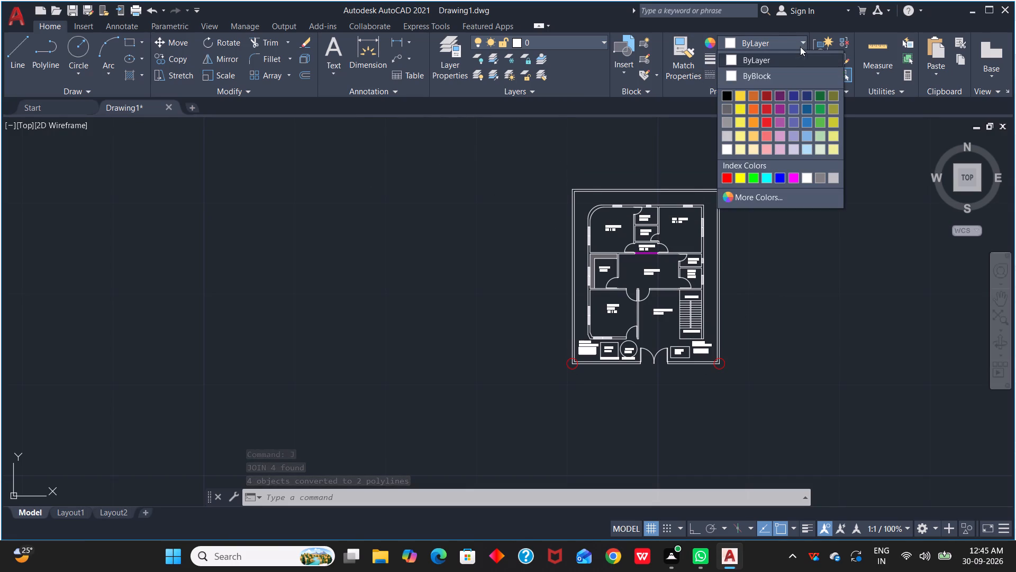
left_click(750, 93)
Change the colour of all inner and outer compound wall lines on every side of the plan to dark red 153,27,30.
scroll(724, 212, "up", 2)
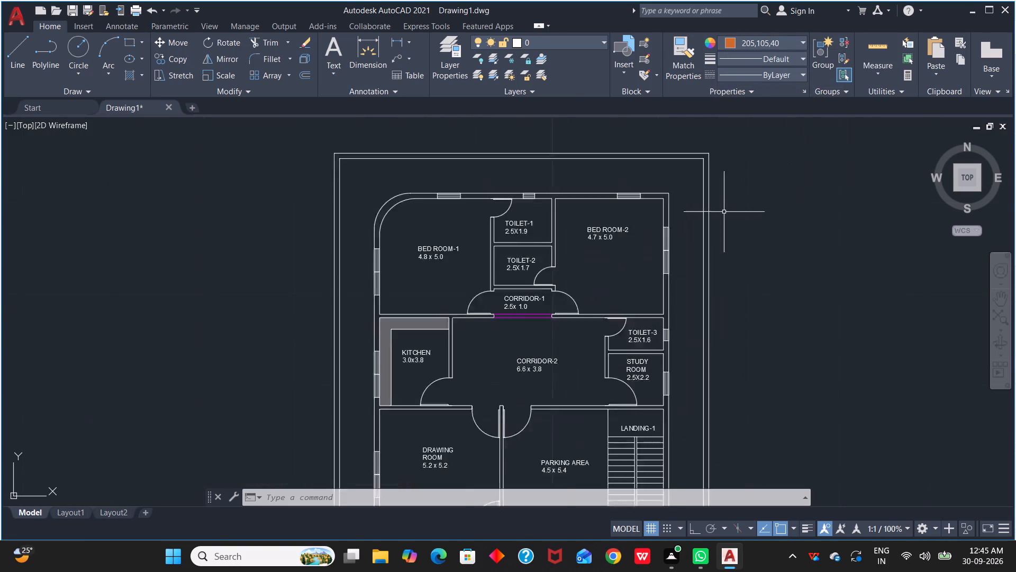
scroll(724, 212, "up", 2)
left_click(669, 224)
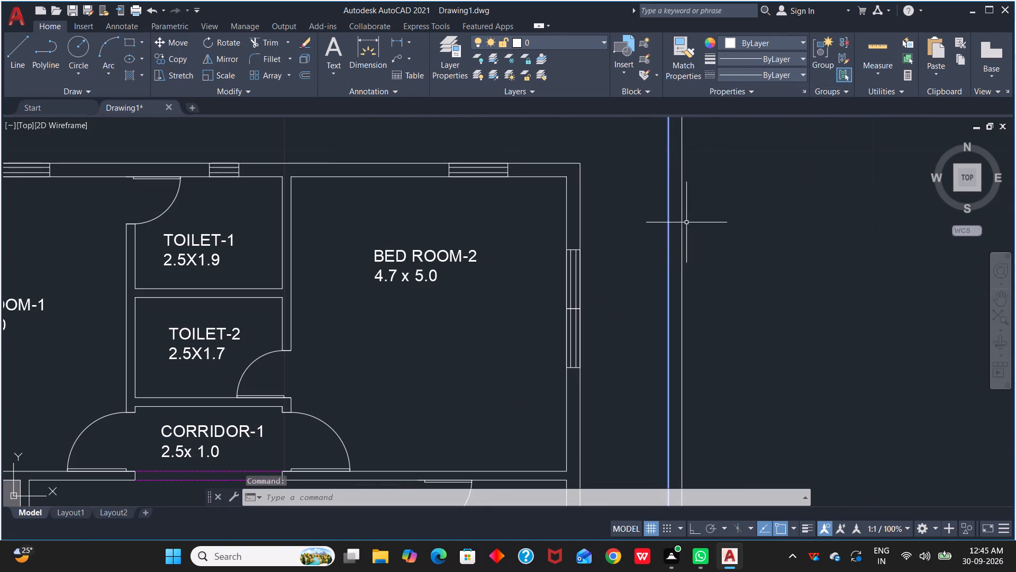
left_click(682, 222)
scroll(713, 233, "down", 4)
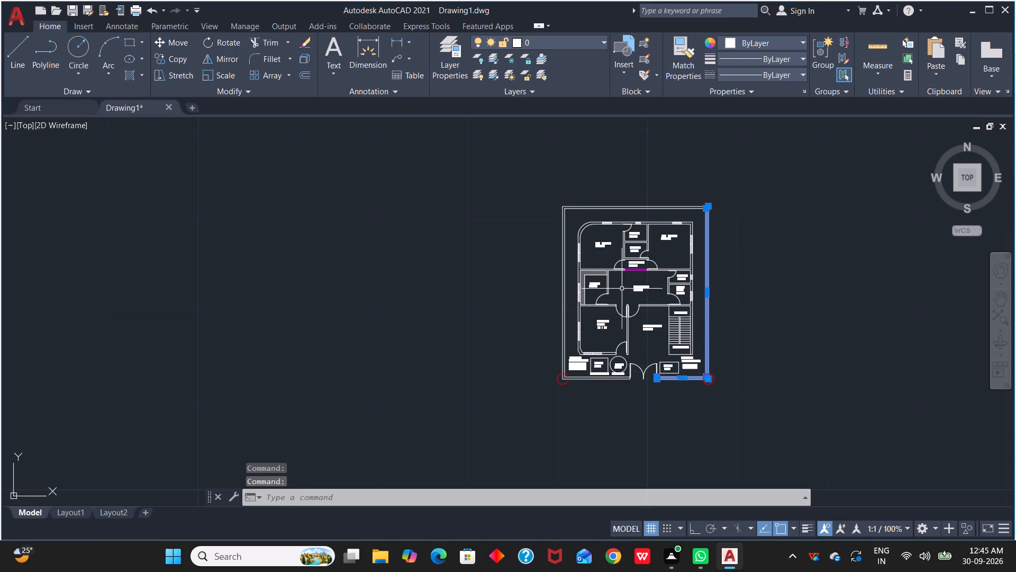
scroll(622, 289, "up", 1)
scroll(531, 269, "up", 2)
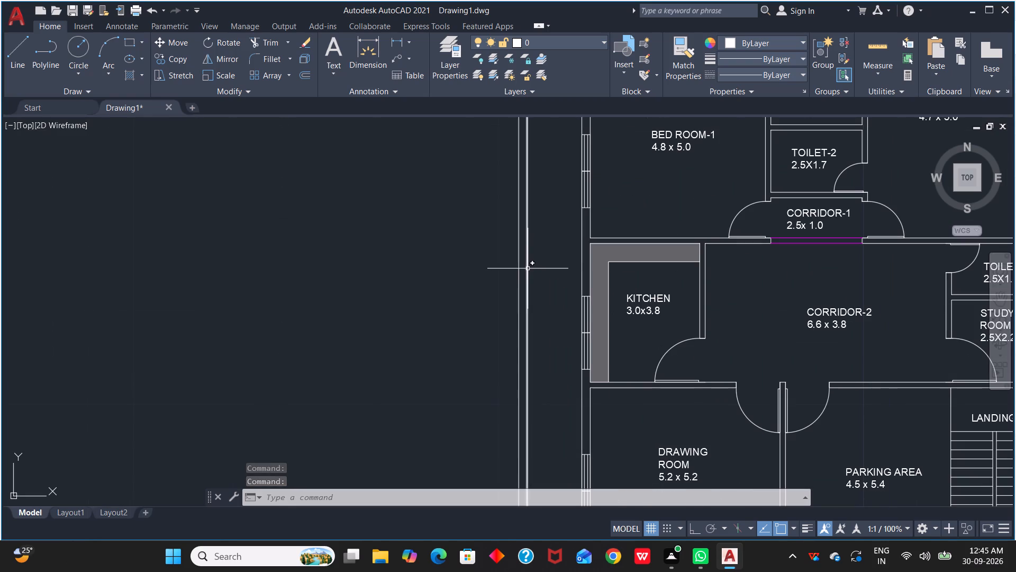
left_click(528, 269)
left_click(519, 272)
scroll(531, 275, "down", 1)
middle_click_drag(539, 286, 549, 241)
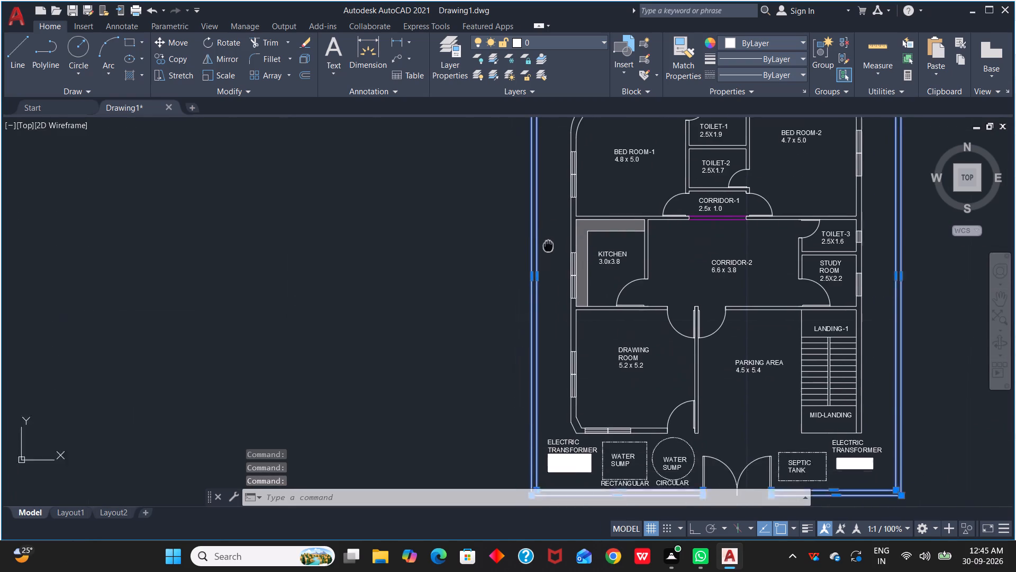
middle_click_drag(549, 241, 562, 108)
middle_click_drag(656, 207, 623, 441)
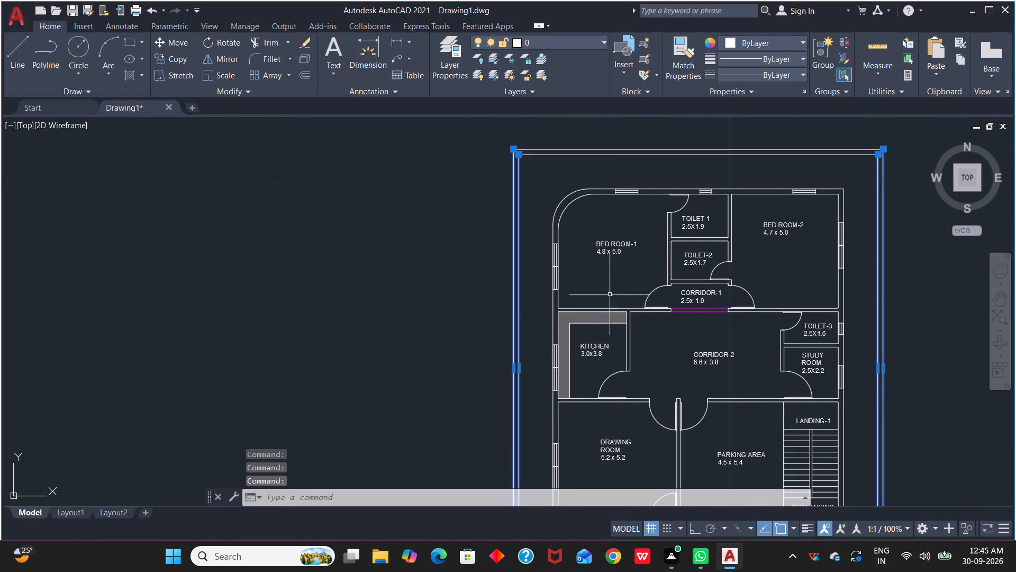
left_click(659, 156)
left_click(669, 148)
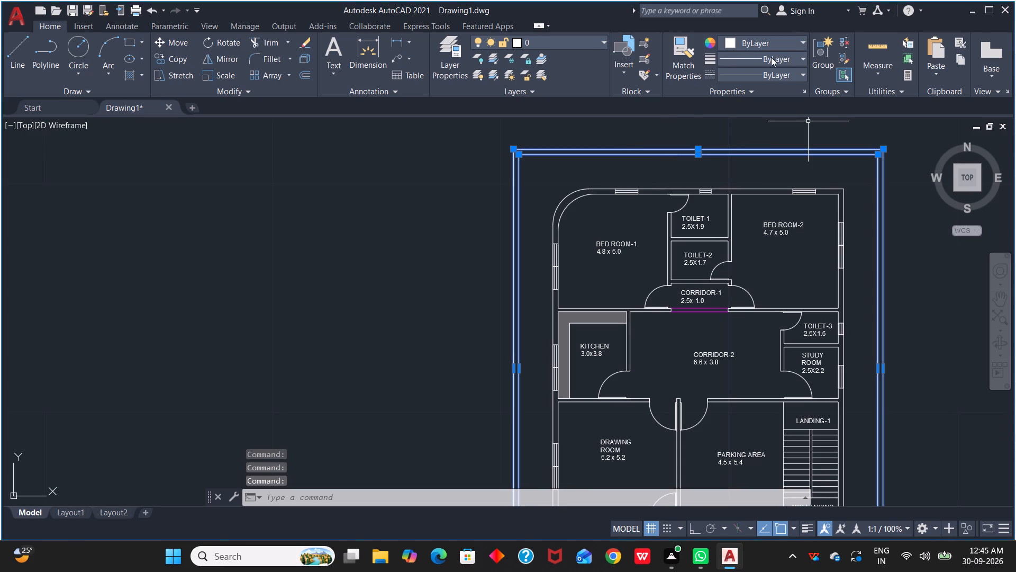
left_click(802, 42)
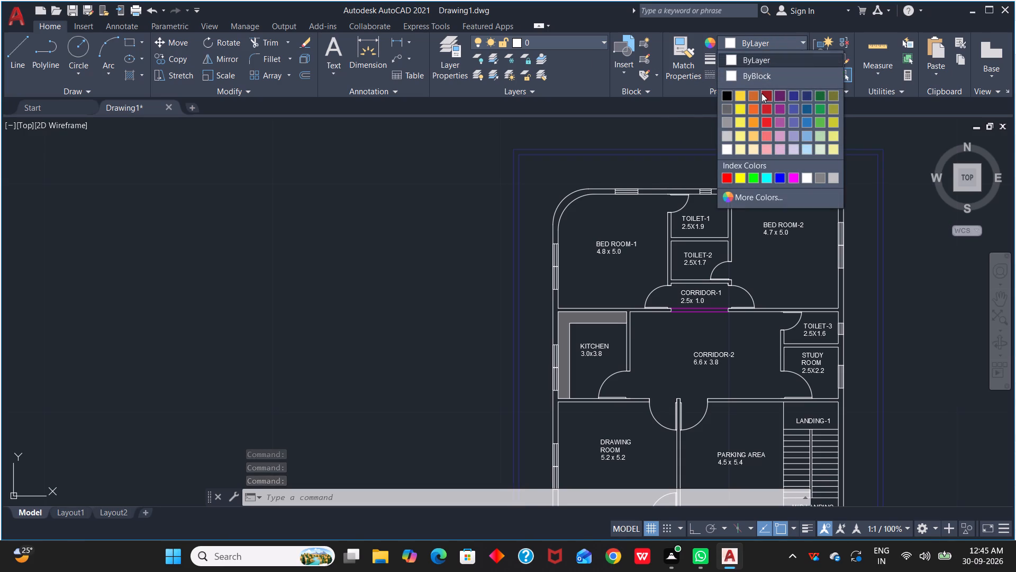
left_click(763, 93)
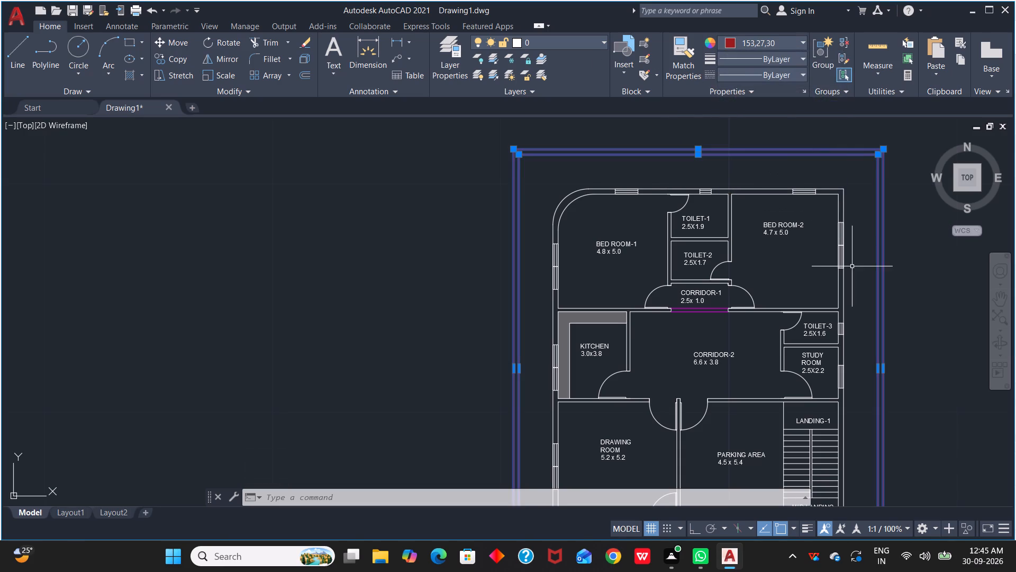
key("Escape")
scroll(897, 265, "down", 2)
middle_click_drag(911, 281, 817, 201)
scroll(804, 216, "up", 2)
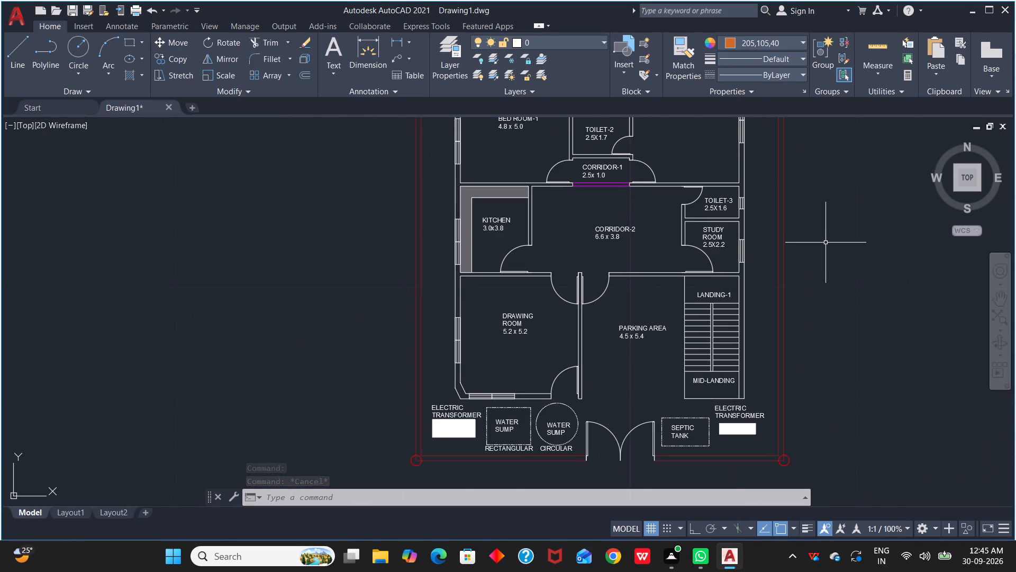
key("Escape")
key("Escape")
key("Escape")
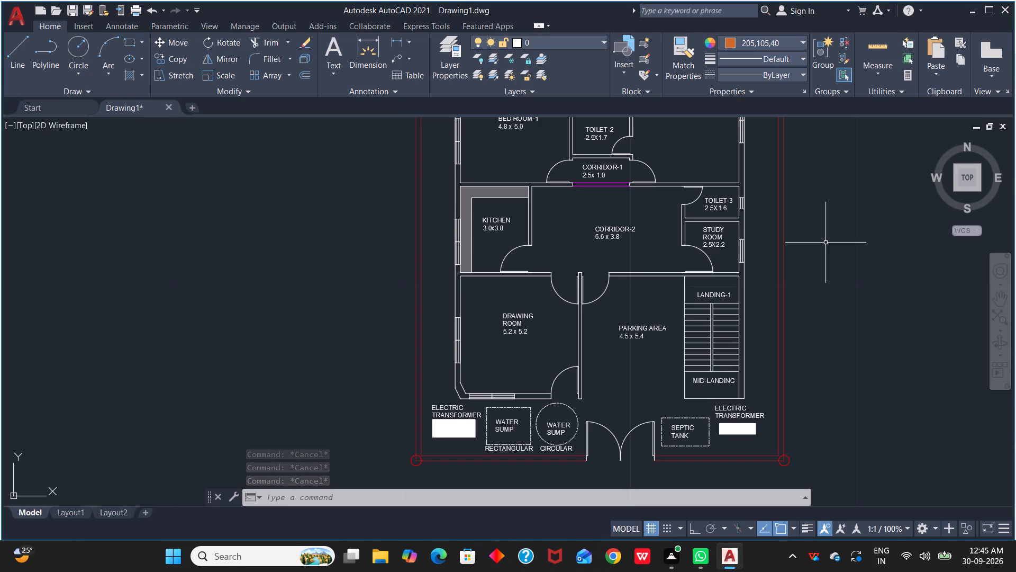
Set Defpoints as the current layer.
scroll(853, 276, "down", 1)
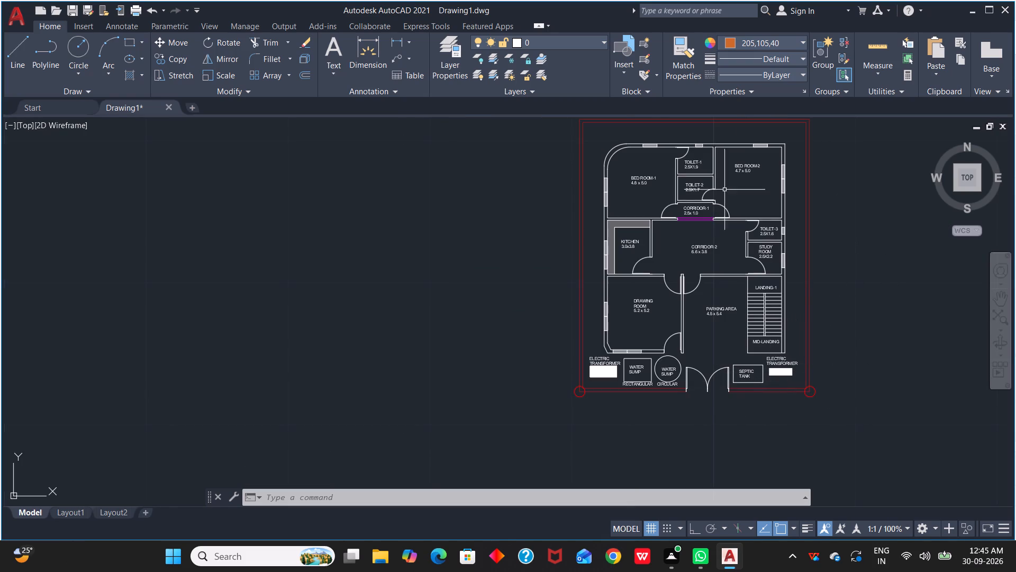
left_click(601, 42)
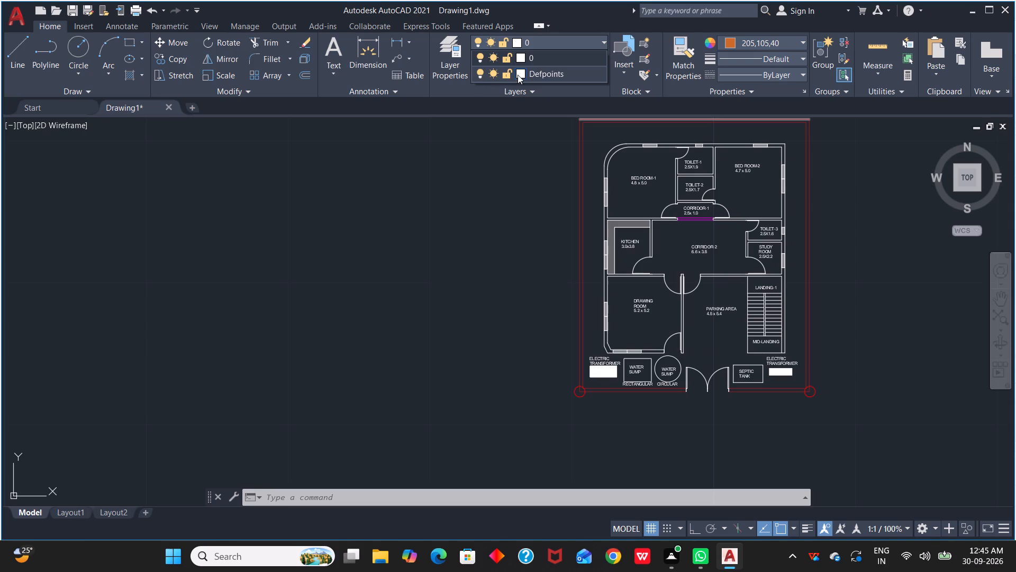
left_click(531, 71)
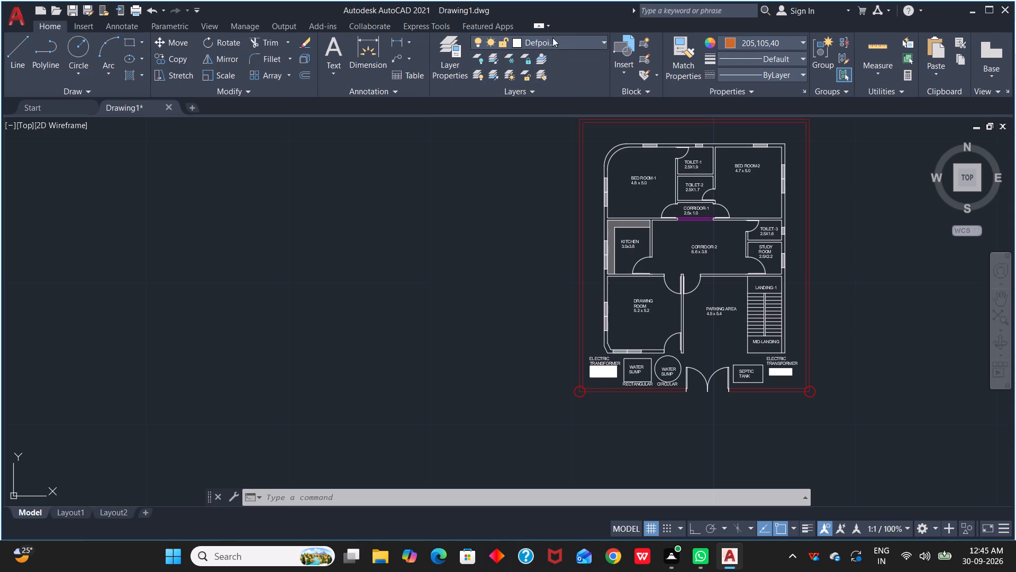
Create a new layer named DOOR&WINDOW in the layer properties.
left_click(602, 39)
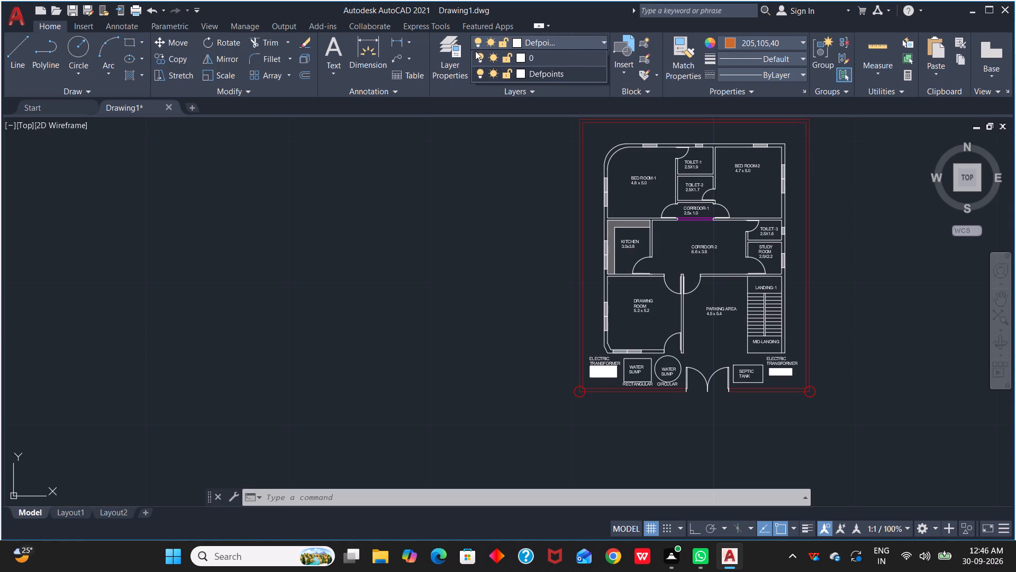
left_click(449, 51)
left_click(448, 60)
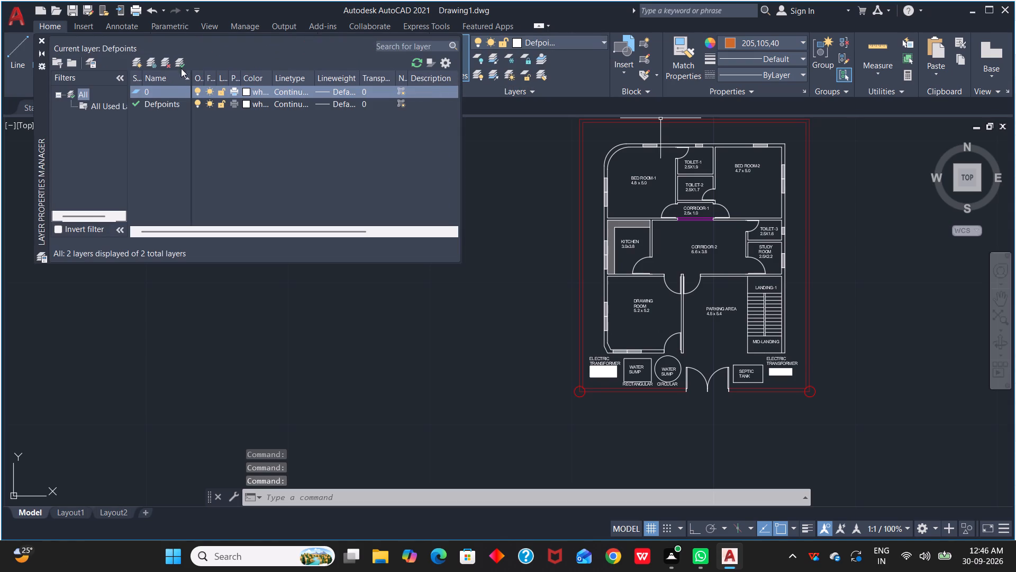
left_click(139, 64)
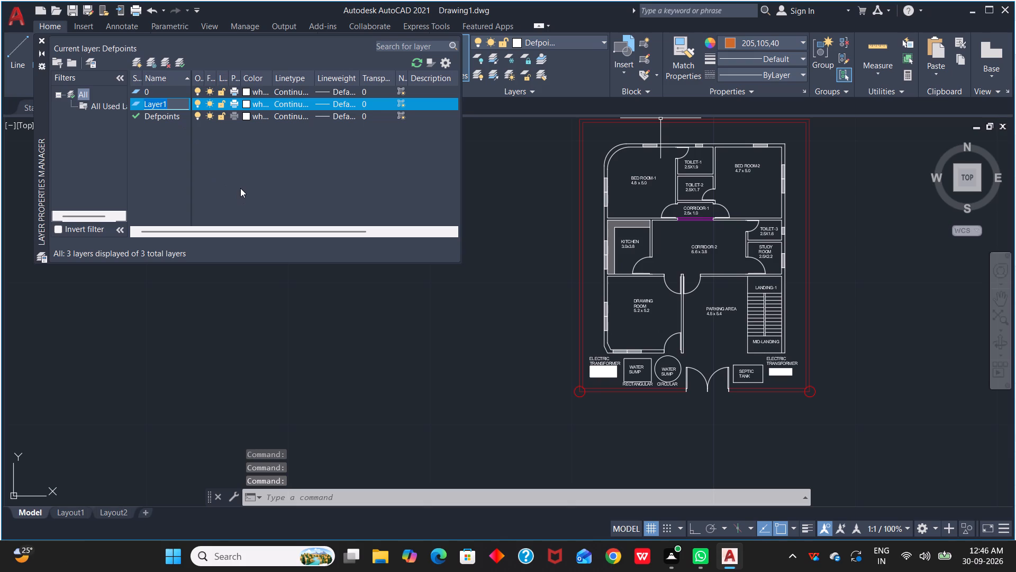
key("BackSpace")
key("BackSpace")
key("BackSpace")
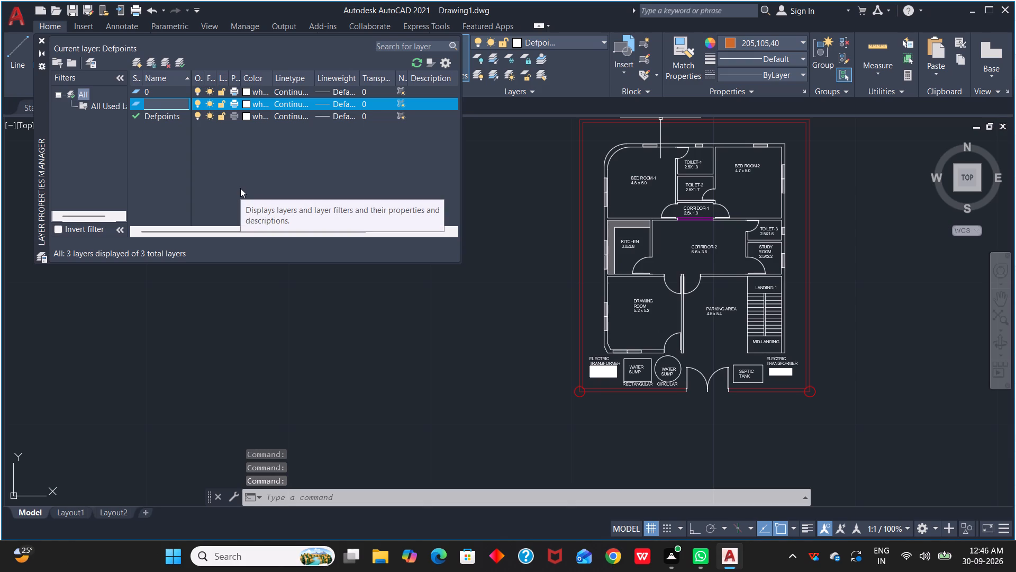
type("DOOR")
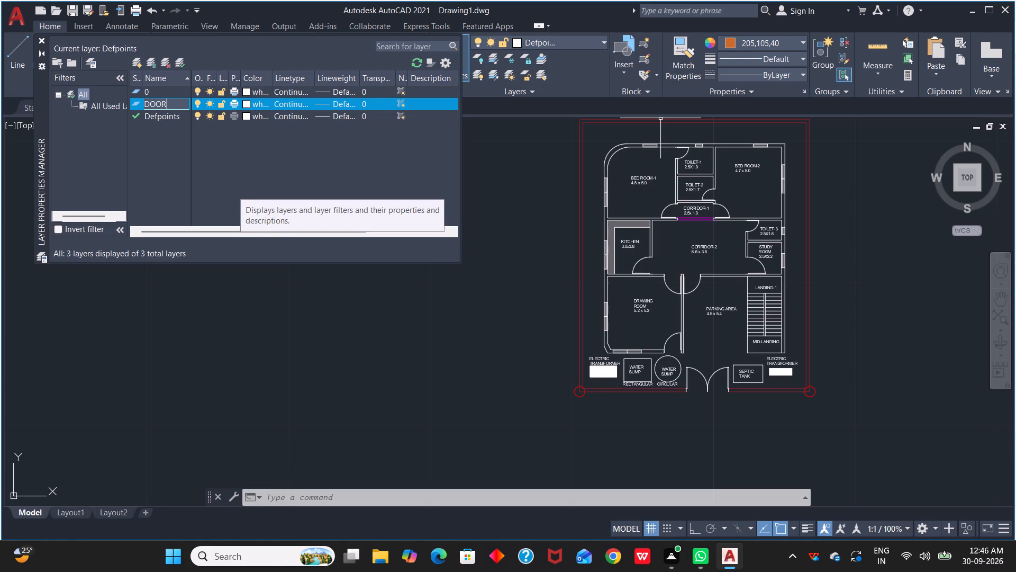
key("shift+ampersand")
type("WINDOW")
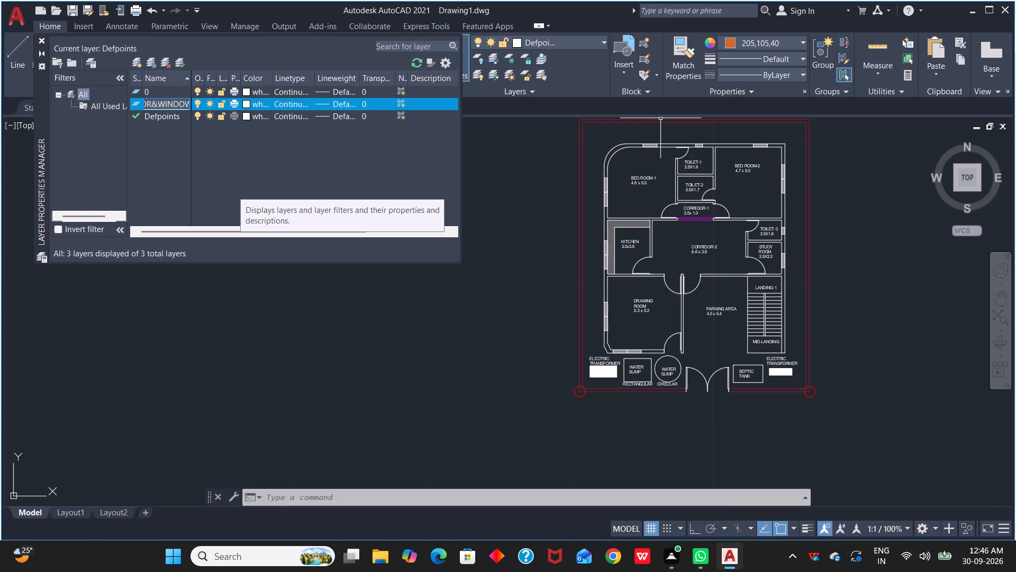
key("Return")
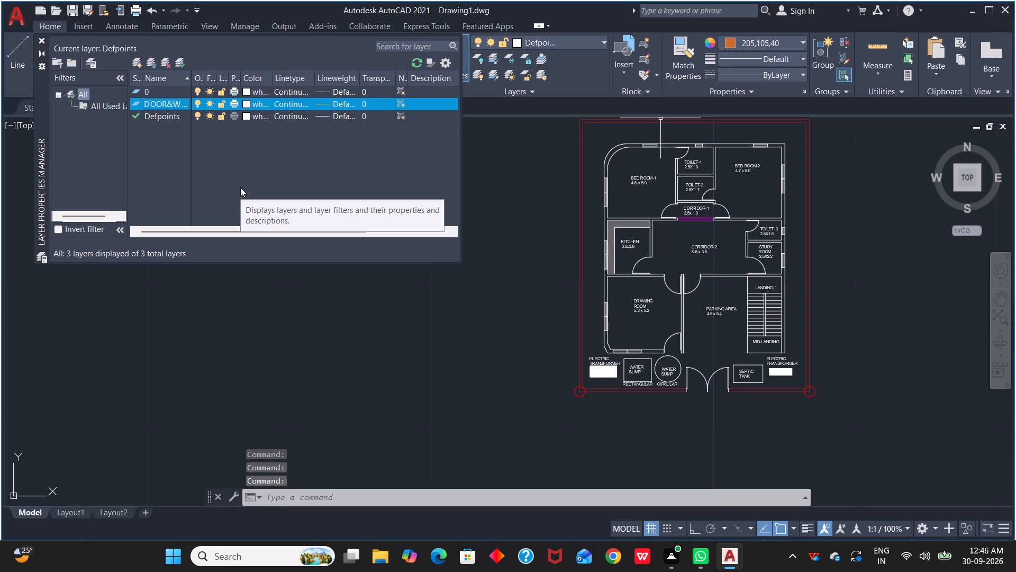
Create another new layer named AC &V.
left_click(135, 60)
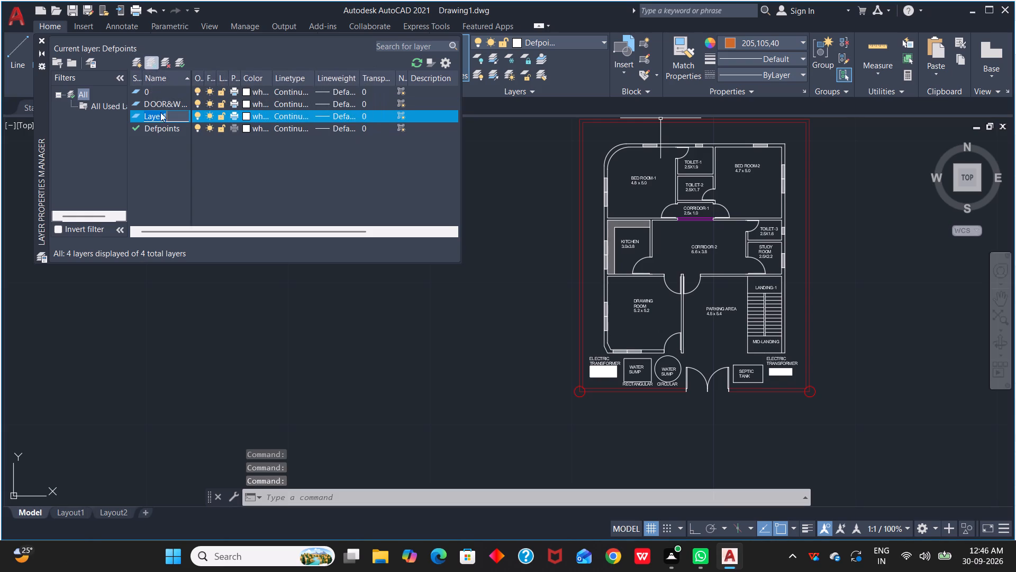
key("BackSpace")
type("AC")
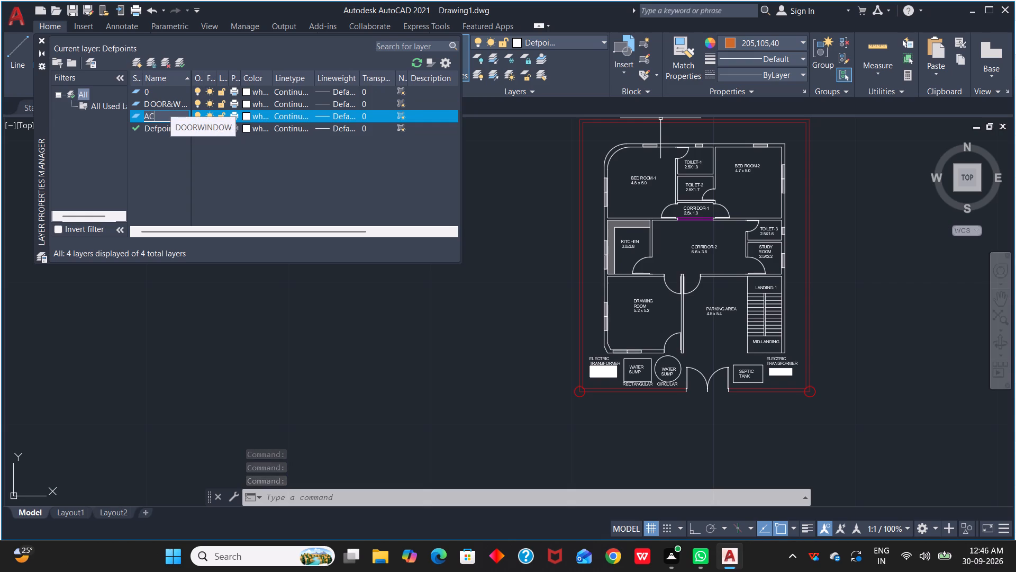
key("shift+space")
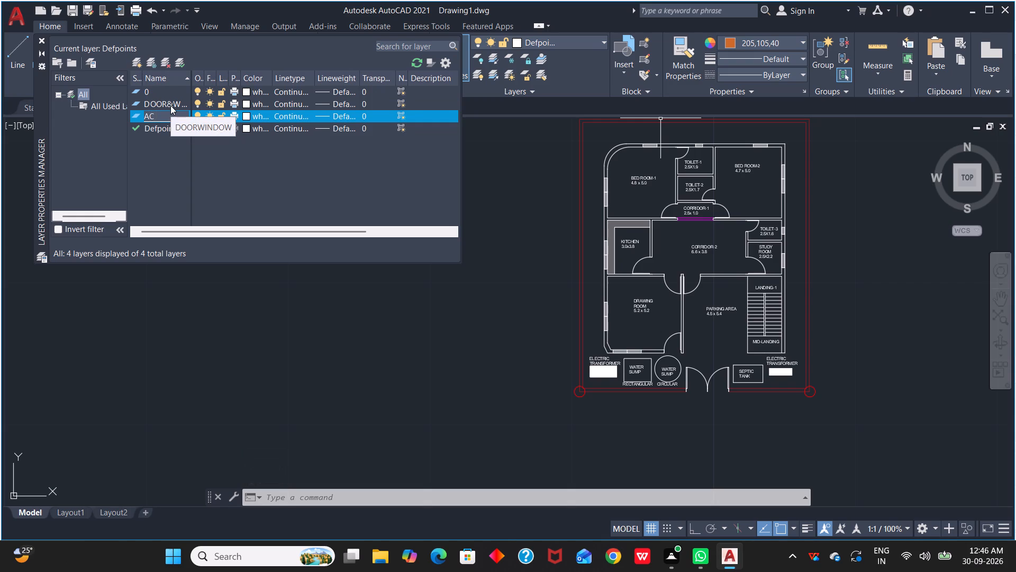
key("shift+ampersand")
key("v")
key("Return")
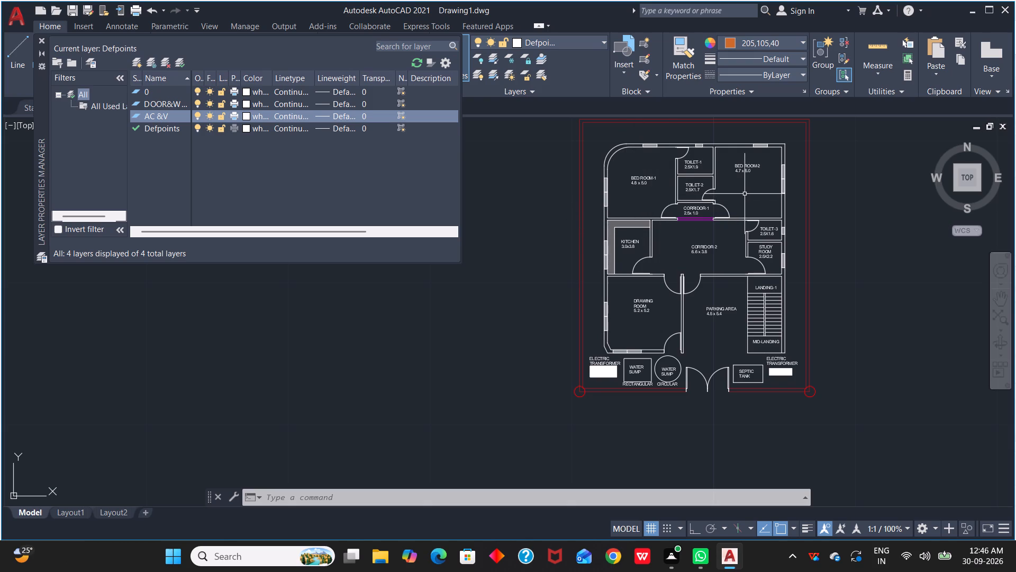
Move the top-wall openings of Bed Room-1, Toilet-1 and Bed Room-2 and the Toilet-3 outer-wall opening to the AC &V layer.
scroll(723, 175, "up", 1)
left_click(601, 127)
left_click(778, 129)
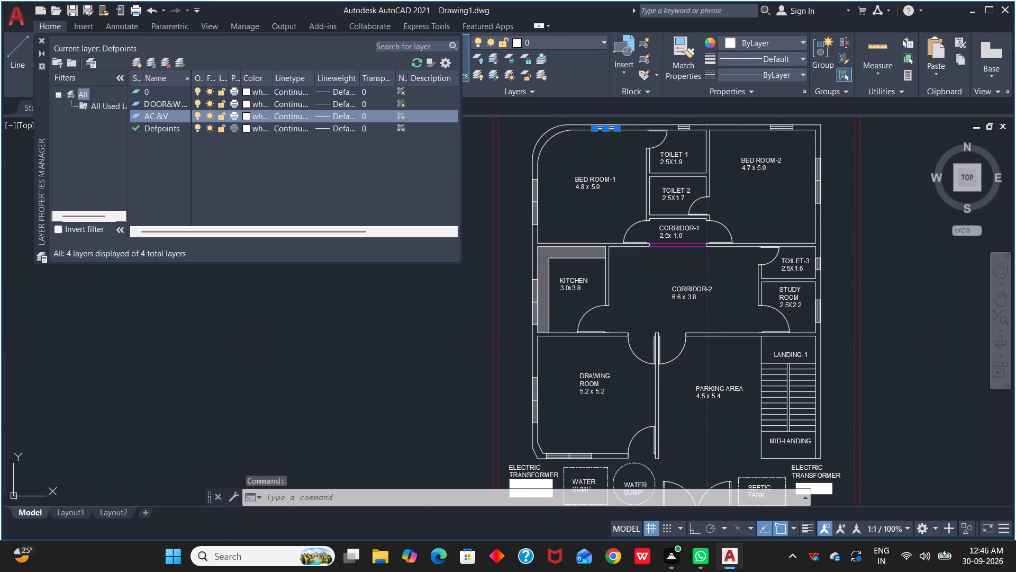
left_click(682, 126)
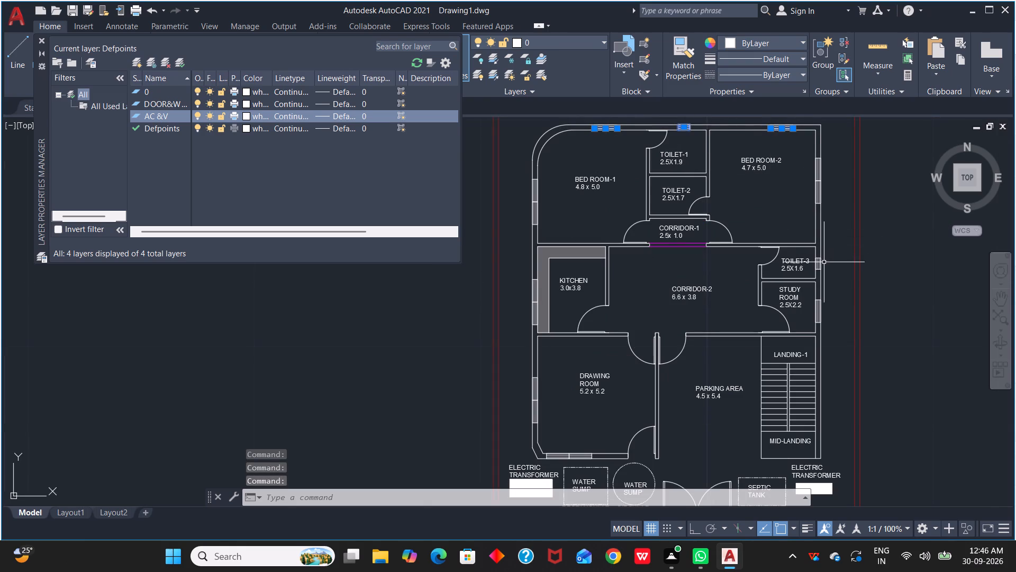
left_click(815, 262)
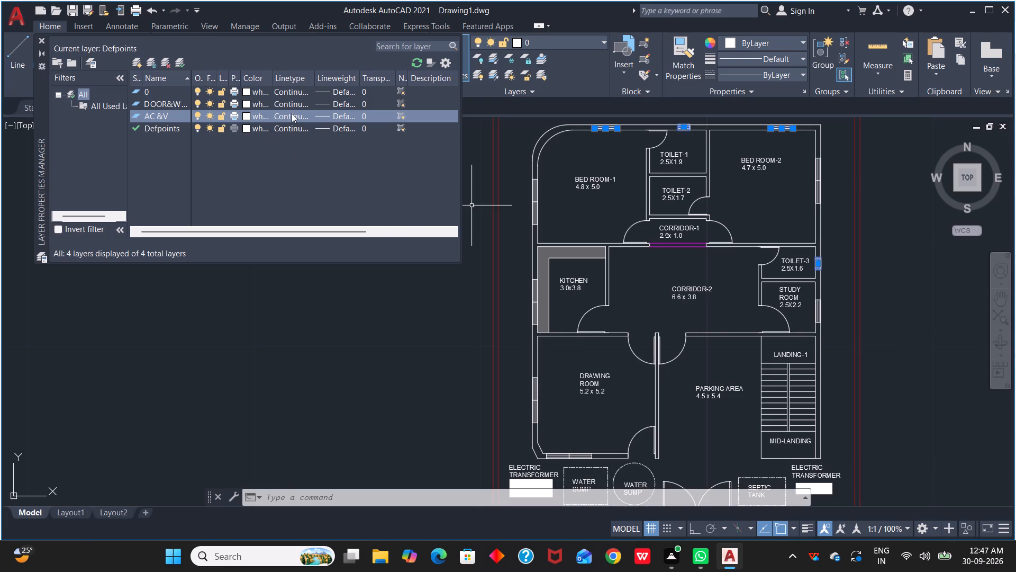
left_click(604, 41)
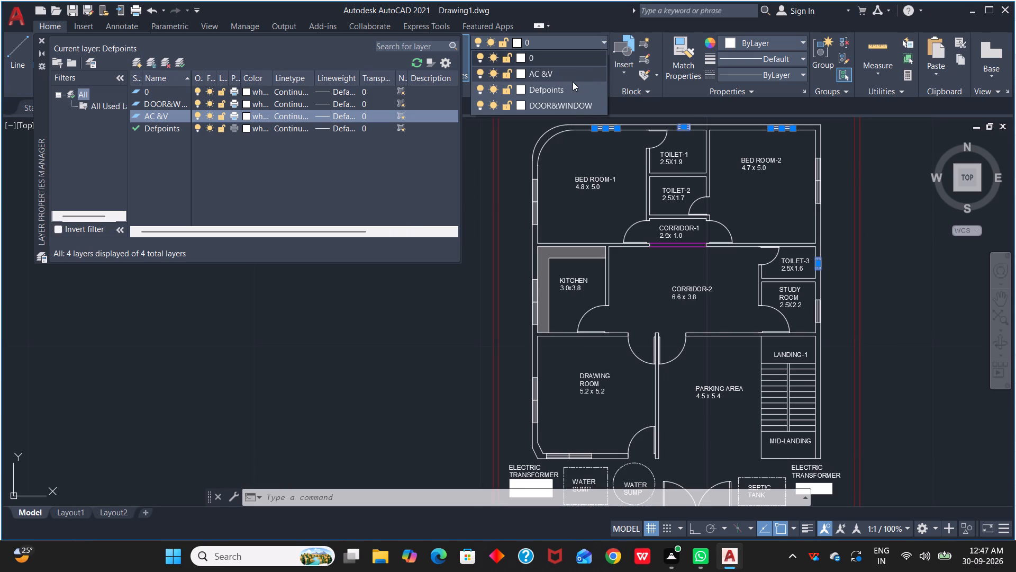
left_click(573, 76)
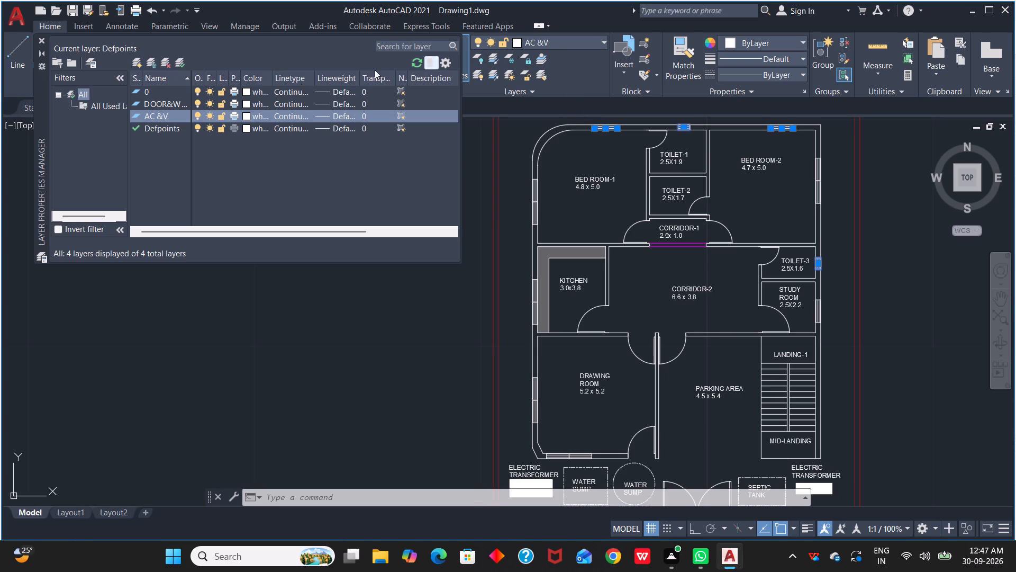
Move all room doors, the double-leaf entrance gate and the side and front windows of the plan to the DOOR&WINDOW layer.
left_click(39, 38)
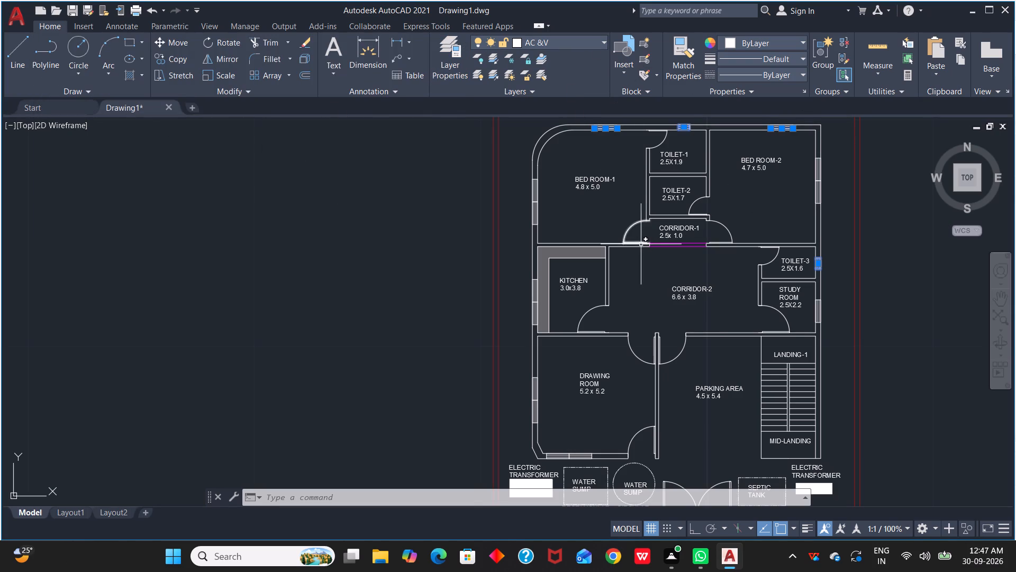
key("Escape")
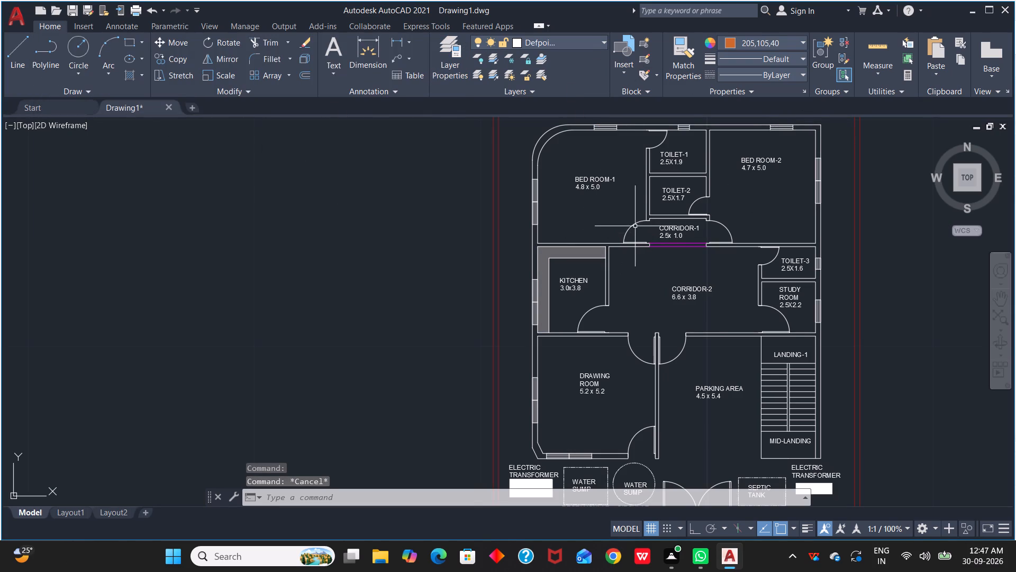
left_click(634, 226)
left_click(656, 147)
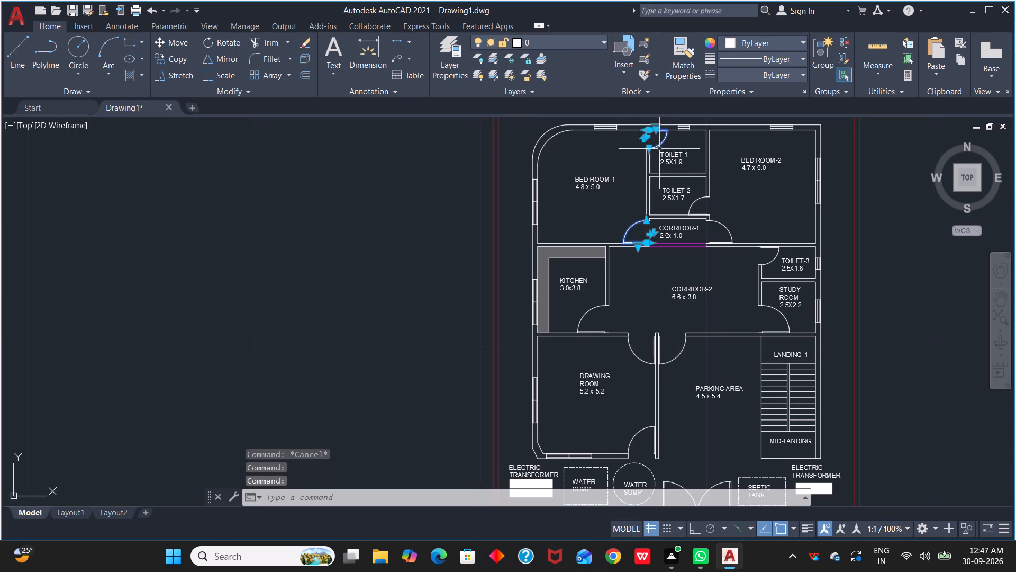
left_click(695, 200)
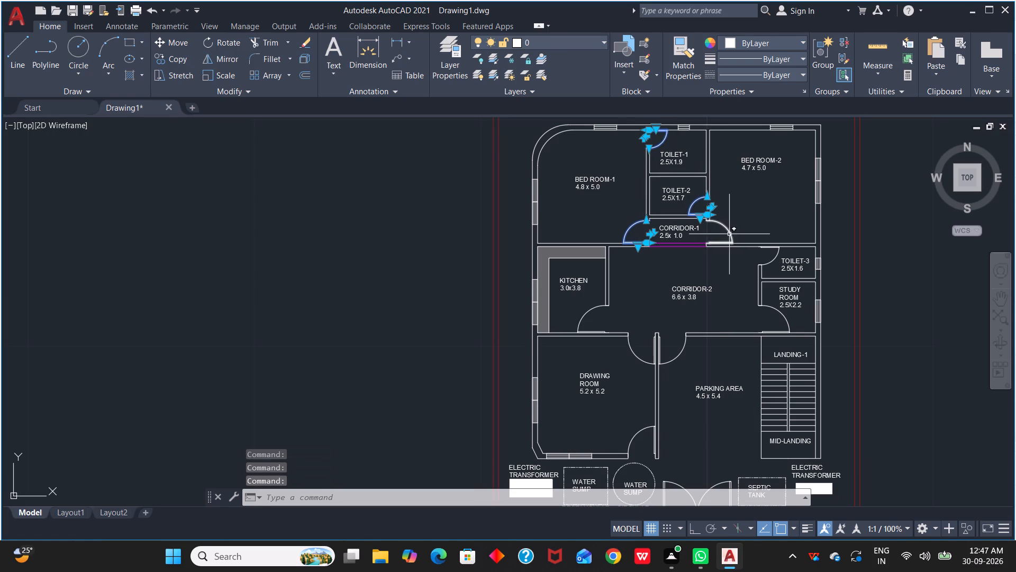
left_click(729, 234)
left_click(584, 314)
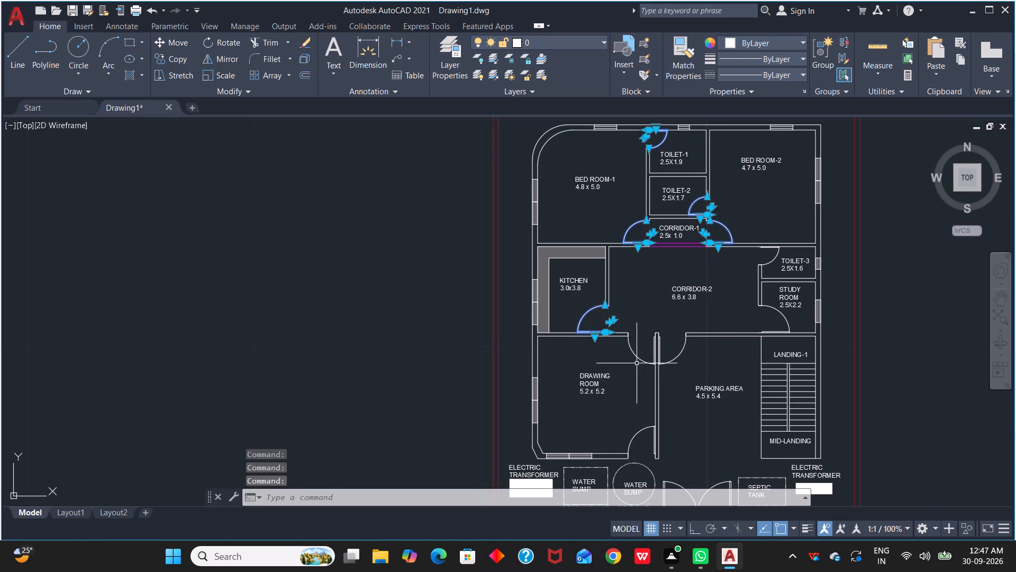
left_click(639, 357)
left_click(673, 358)
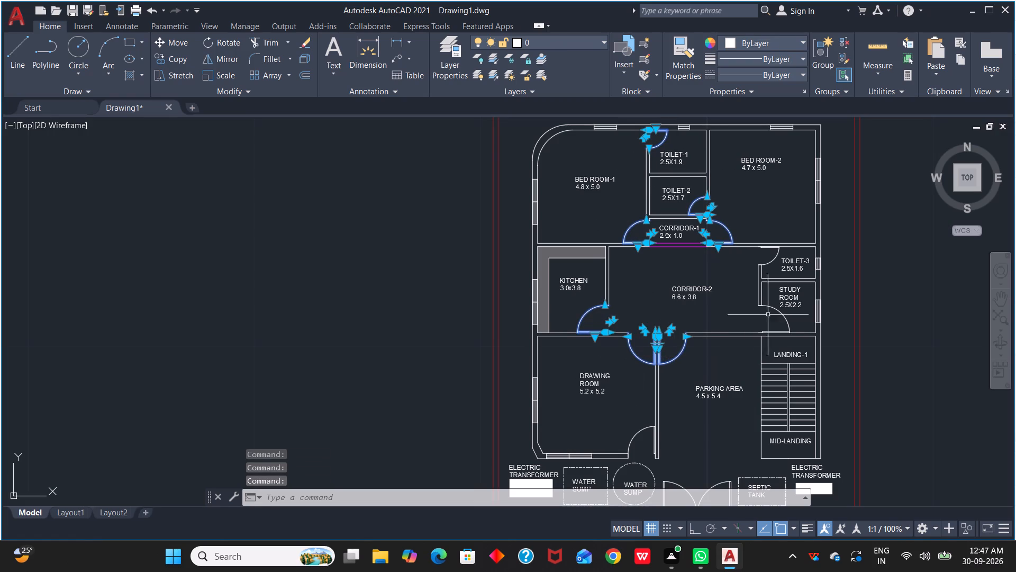
left_click(770, 264)
left_click(787, 320)
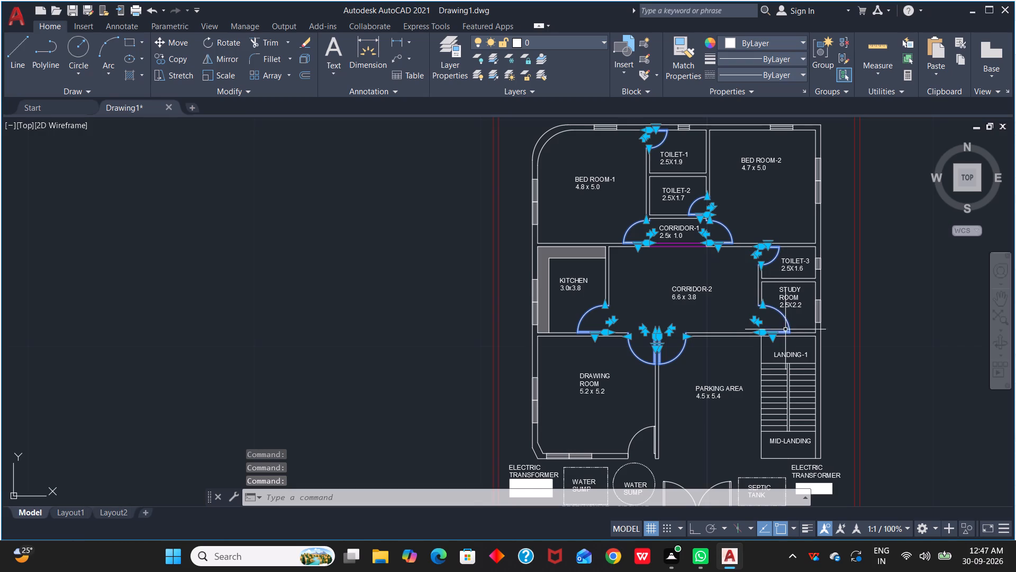
left_click(631, 440)
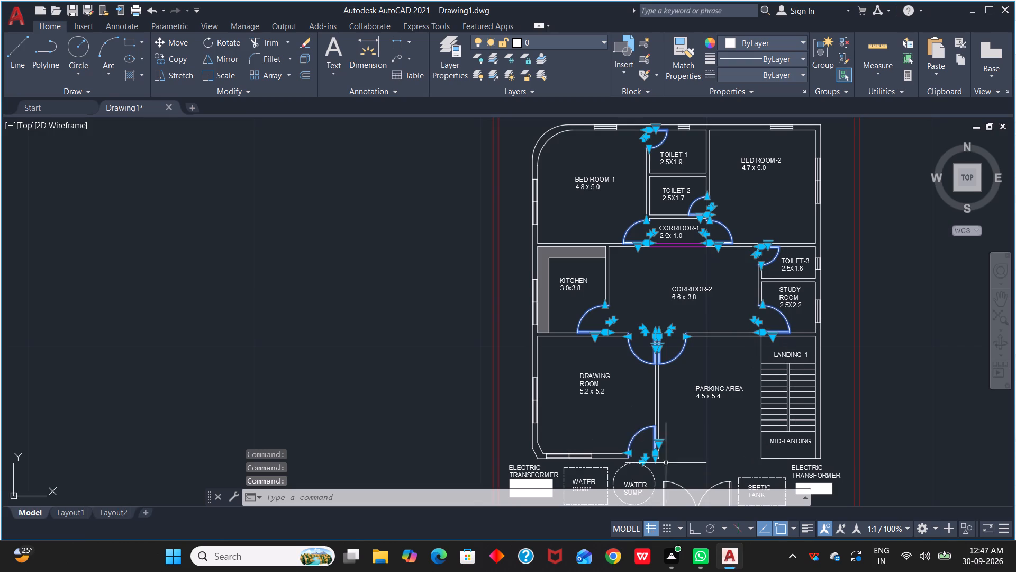
scroll(685, 434, "down", 1)
middle_click_drag(685, 434, 685, 428)
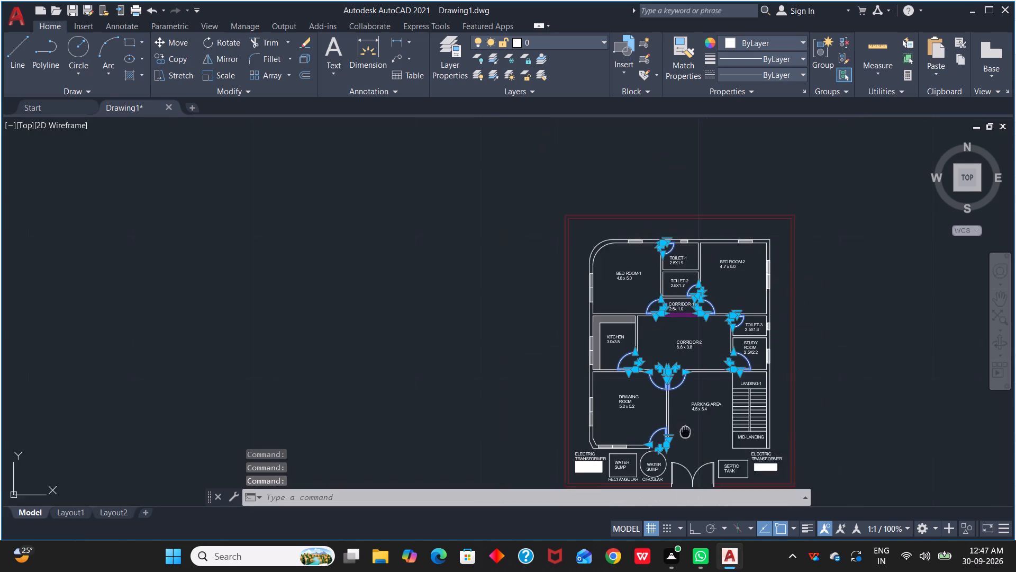
middle_click_drag(685, 428, 678, 337)
left_click(673, 373)
left_click(675, 372)
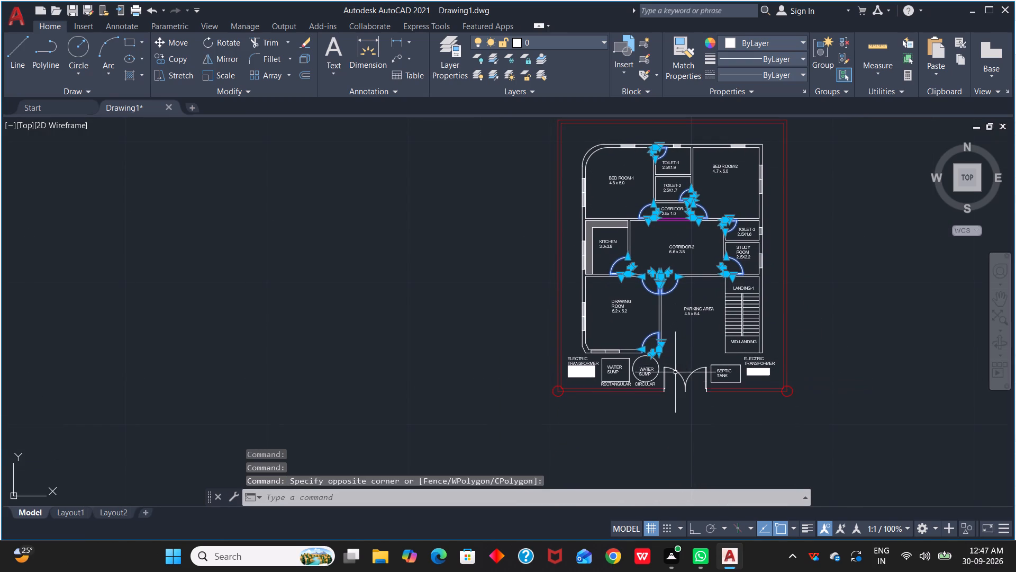
left_click(676, 372)
scroll(753, 231, "up", 2)
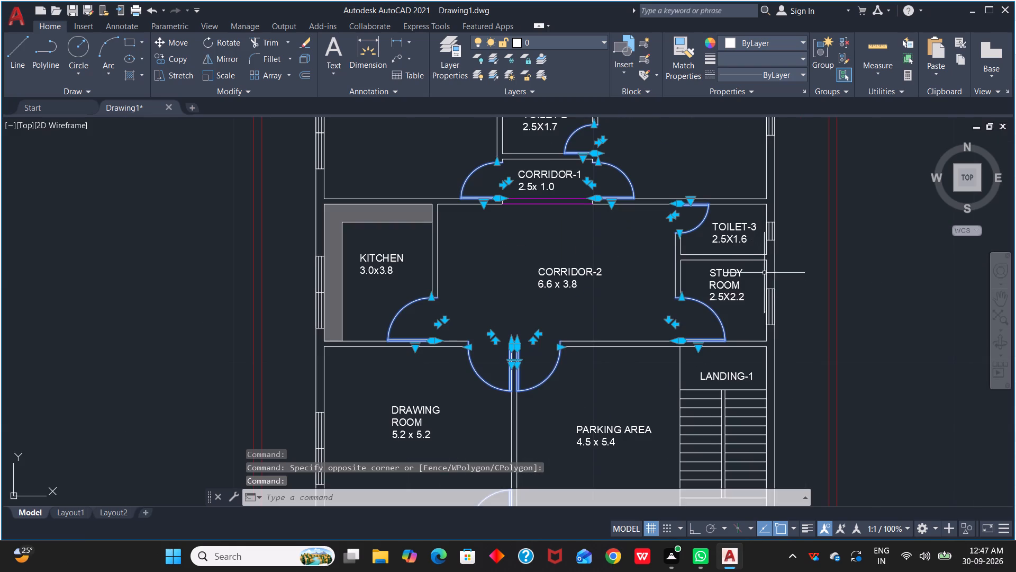
left_click(773, 299)
left_click(319, 299)
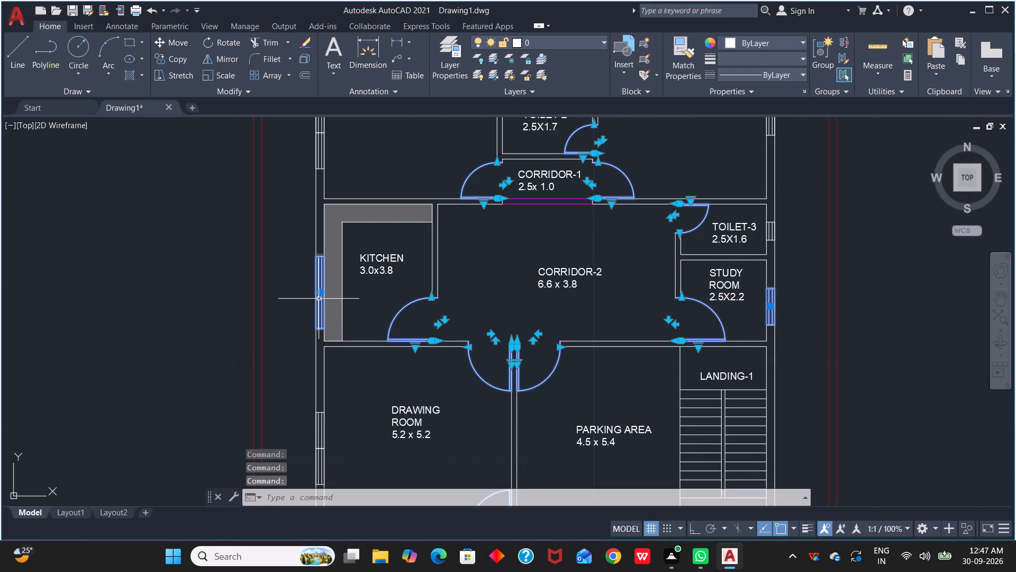
scroll(380, 305, "down", 1)
middle_click_drag(372, 383, 425, 294)
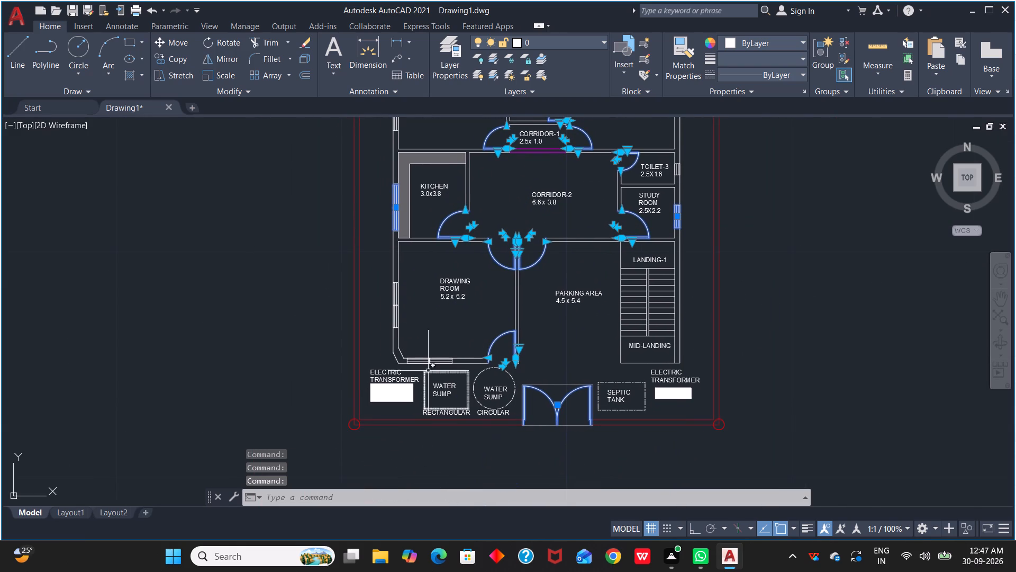
left_click(430, 360)
left_click(394, 317)
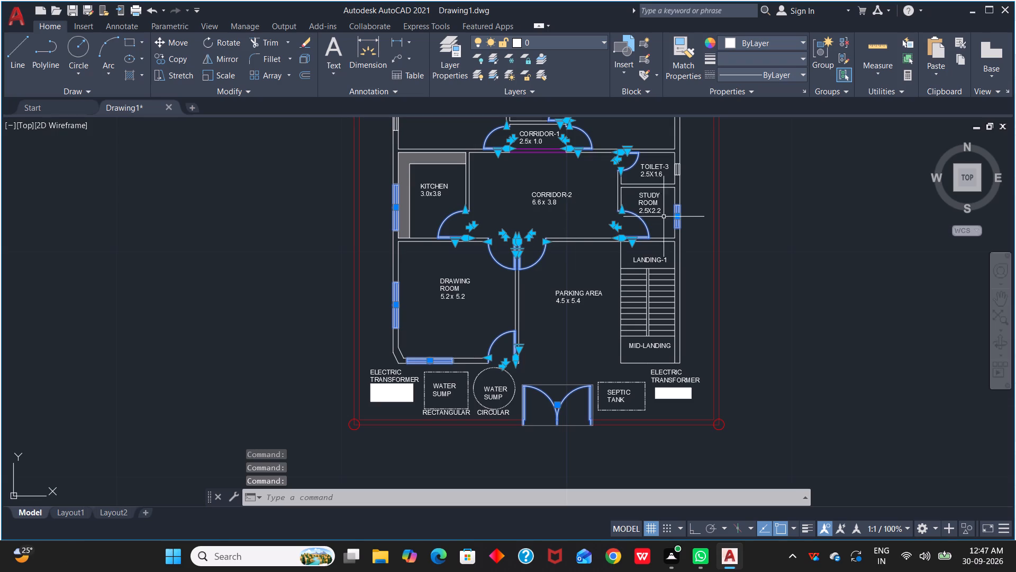
middle_click_drag(593, 220, 570, 428)
left_click(652, 291)
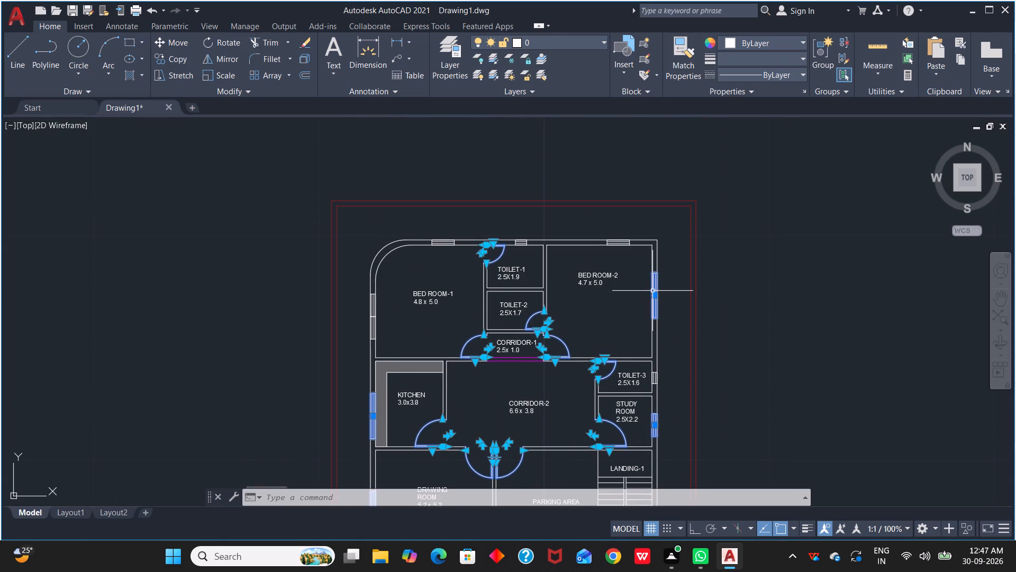
left_click(373, 323)
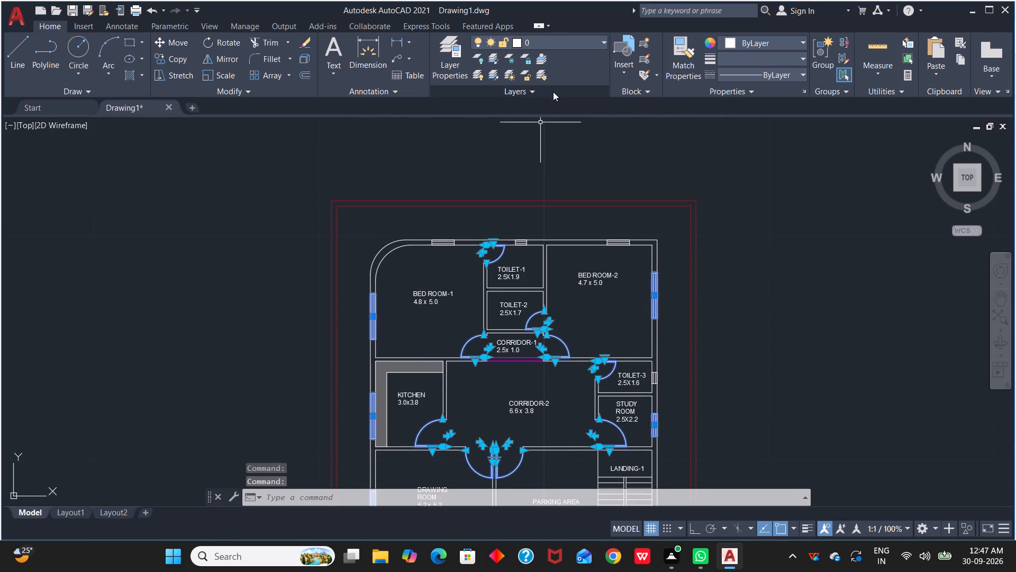
left_click(600, 43)
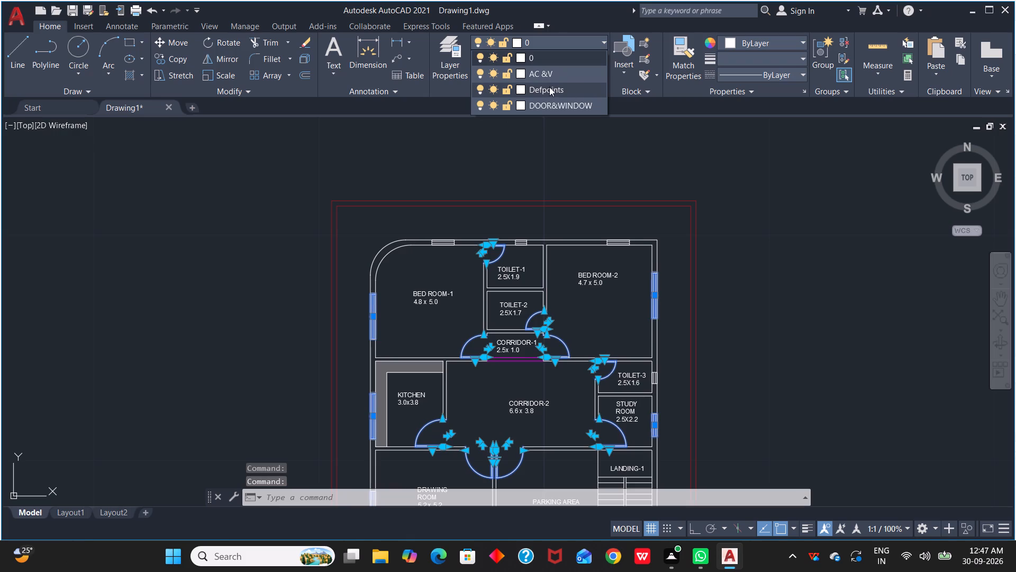
left_click(556, 103)
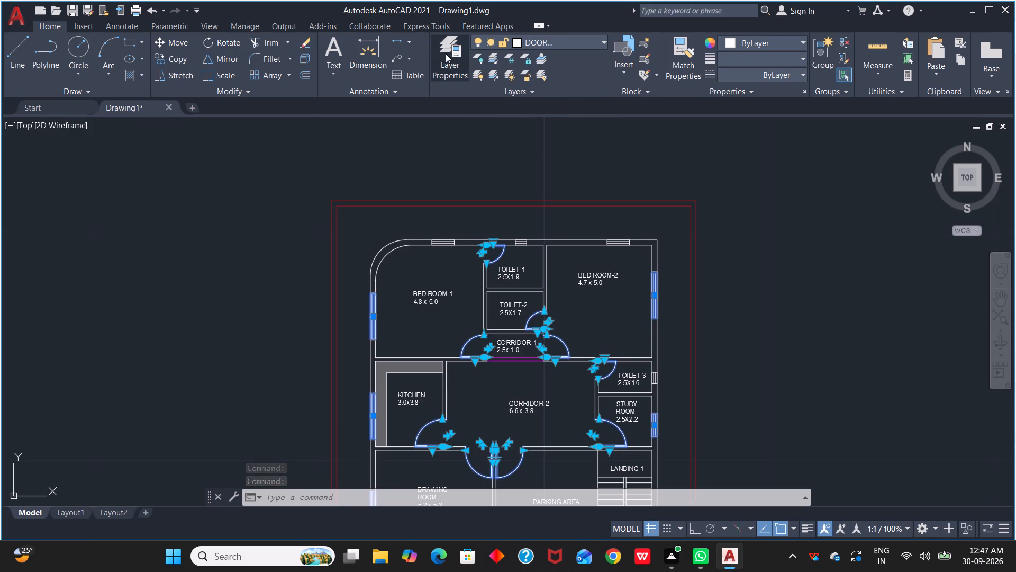
Set the AC &V layer's colour to index colour 211 in the layer properties.
left_click(447, 50)
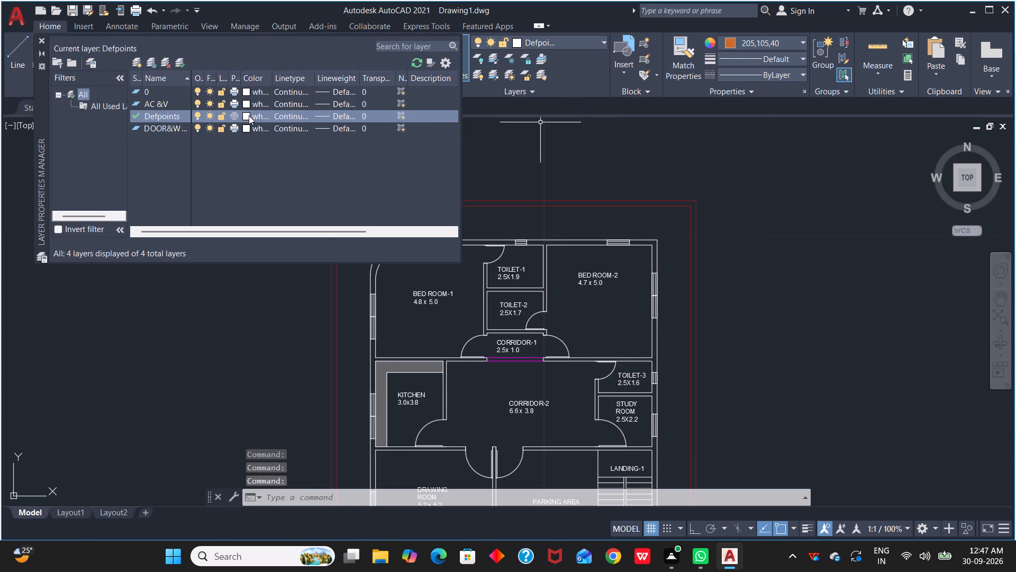
left_click(248, 103)
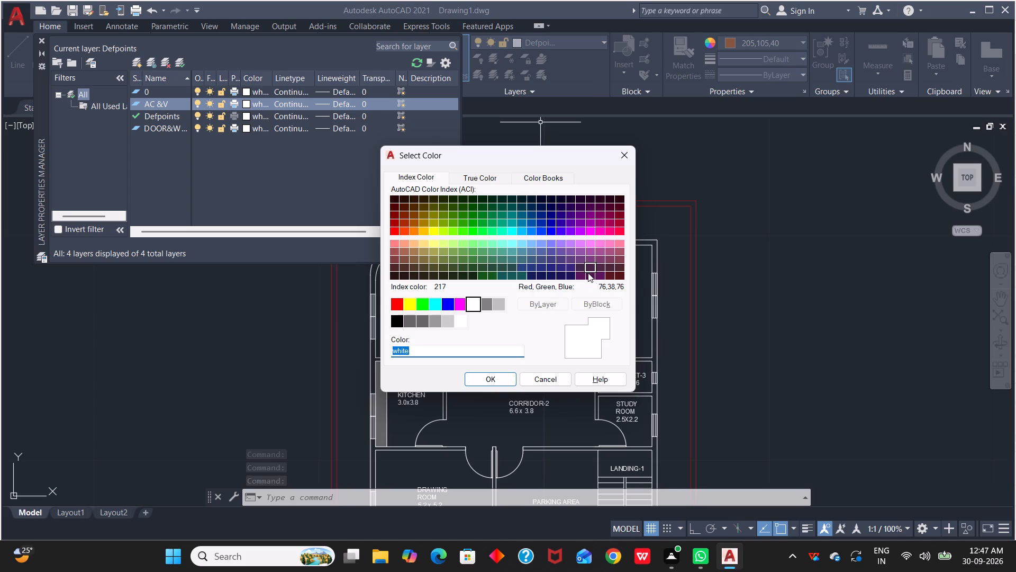
left_click(591, 245)
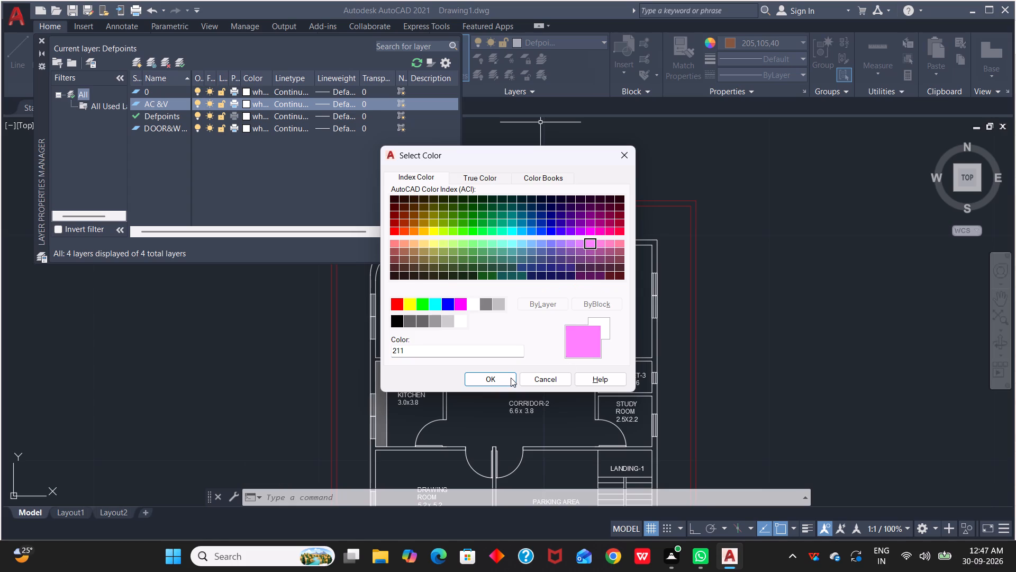
left_click(504, 378)
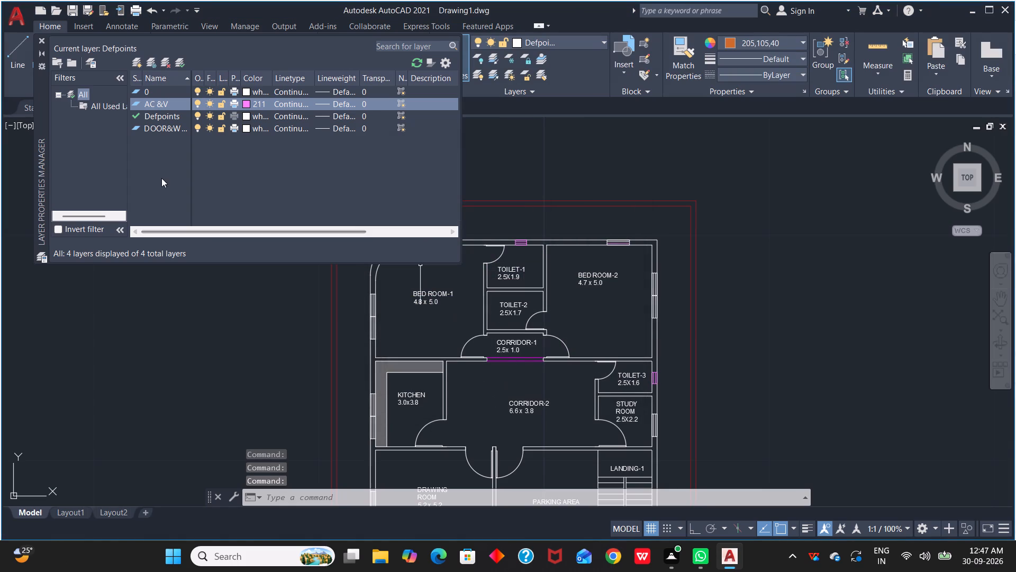
Group the lines of the Bed Room-1 top-wall opening, and group those of the Bed Room-2 top-wall opening separately.
scroll(616, 249, "up", 3)
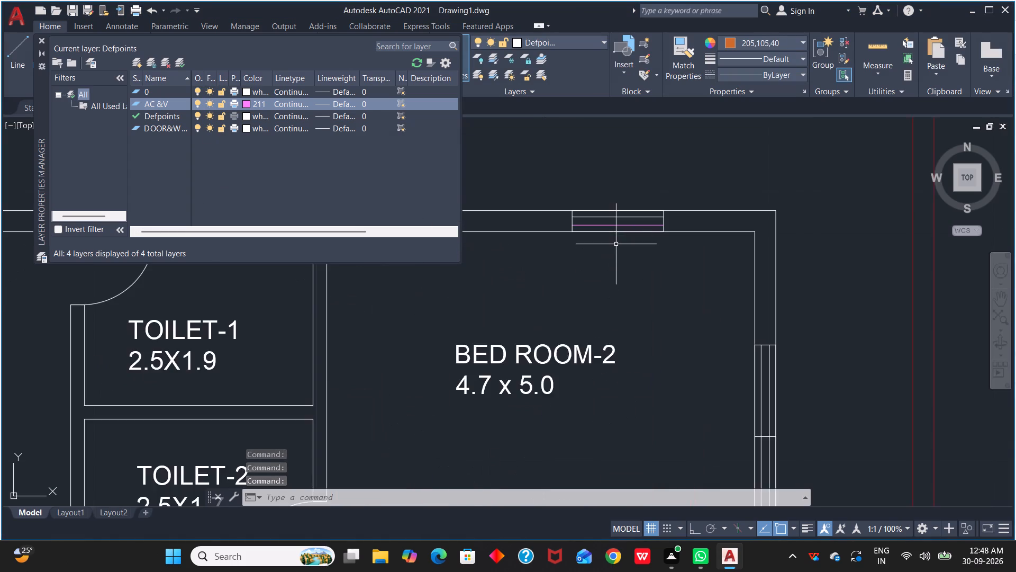
scroll(616, 244, "down", 2)
middle_click_drag(560, 266, 731, 284)
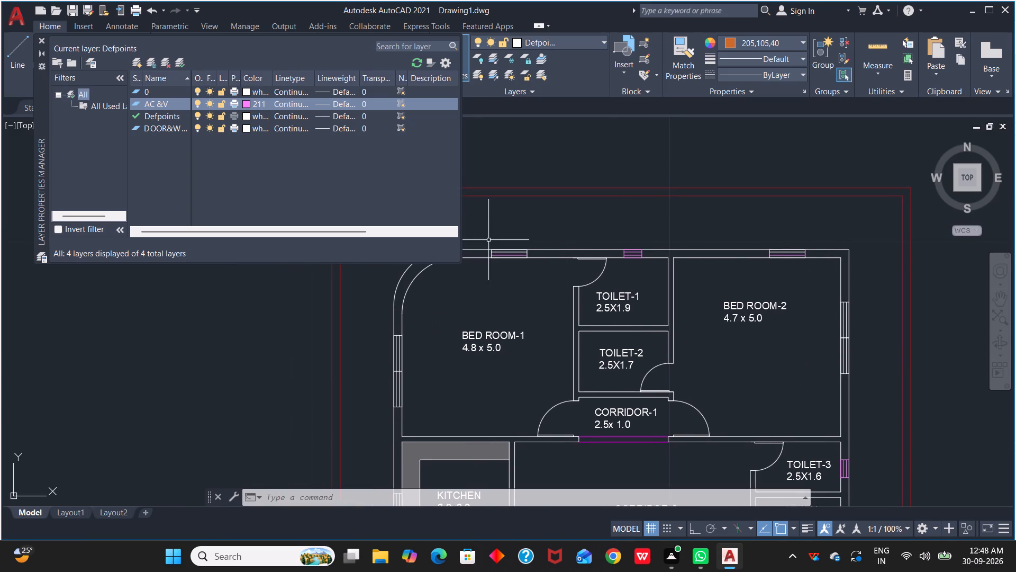
left_click(487, 239)
left_click(537, 278)
key("g")
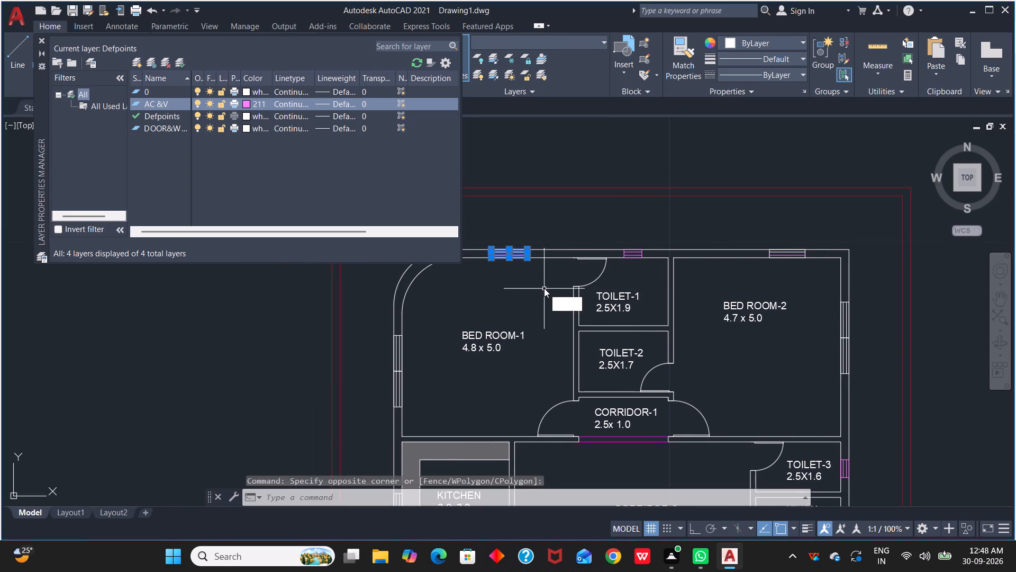
key("space")
left_click_drag(753, 234, 762, 247)
left_click(822, 278)
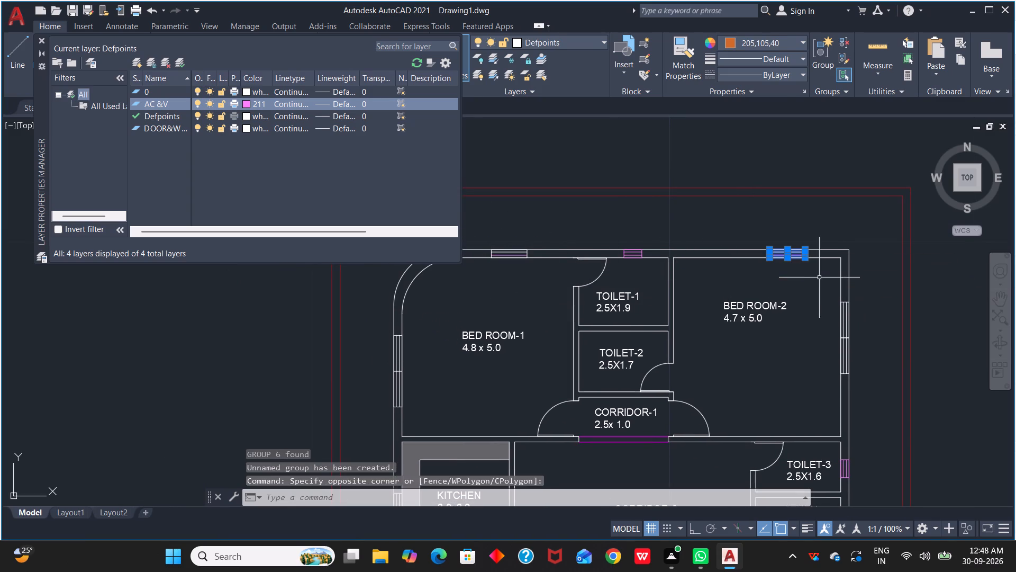
key("g")
key("space")
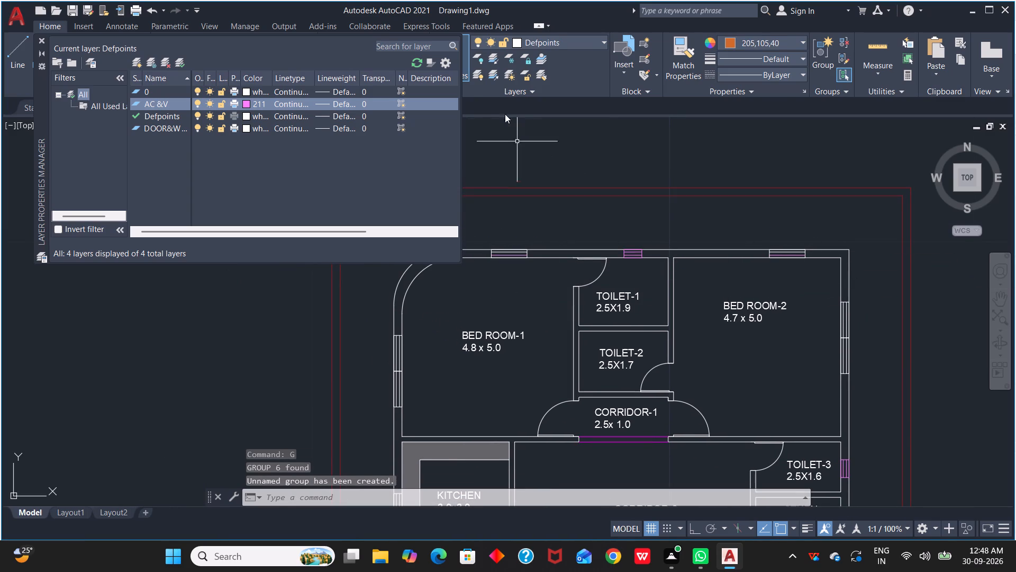
Move the two grouped top-wall openings of Bed Room-1 and Bed Room-2 to the AC &V layer.
left_click(519, 252)
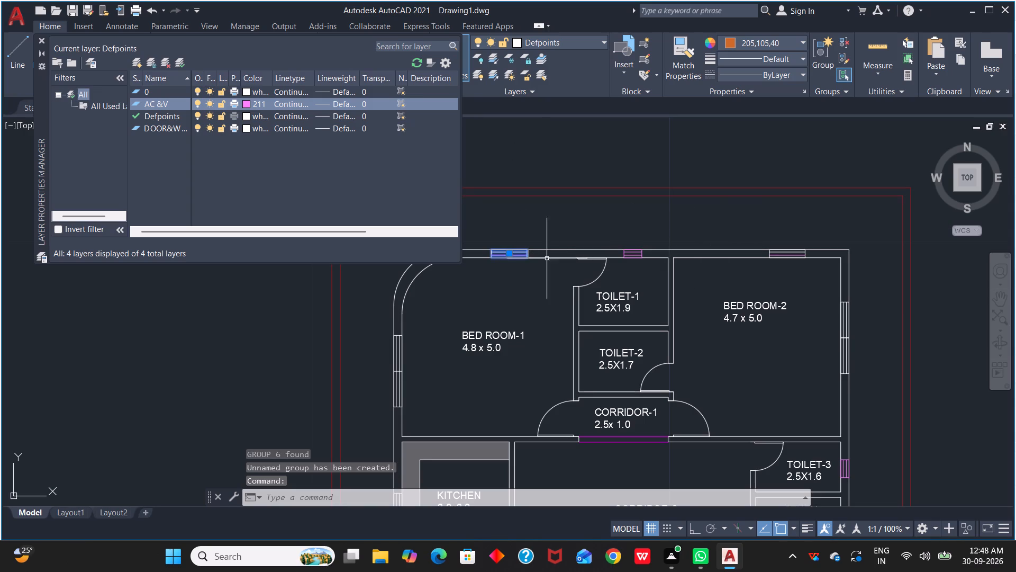
left_click(794, 254)
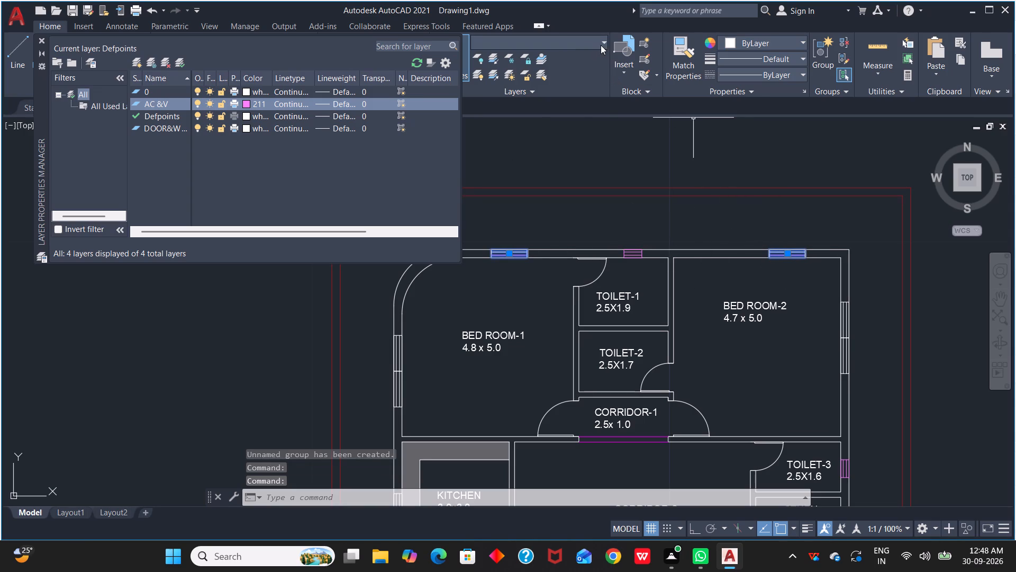
left_click(603, 41)
left_click(570, 71)
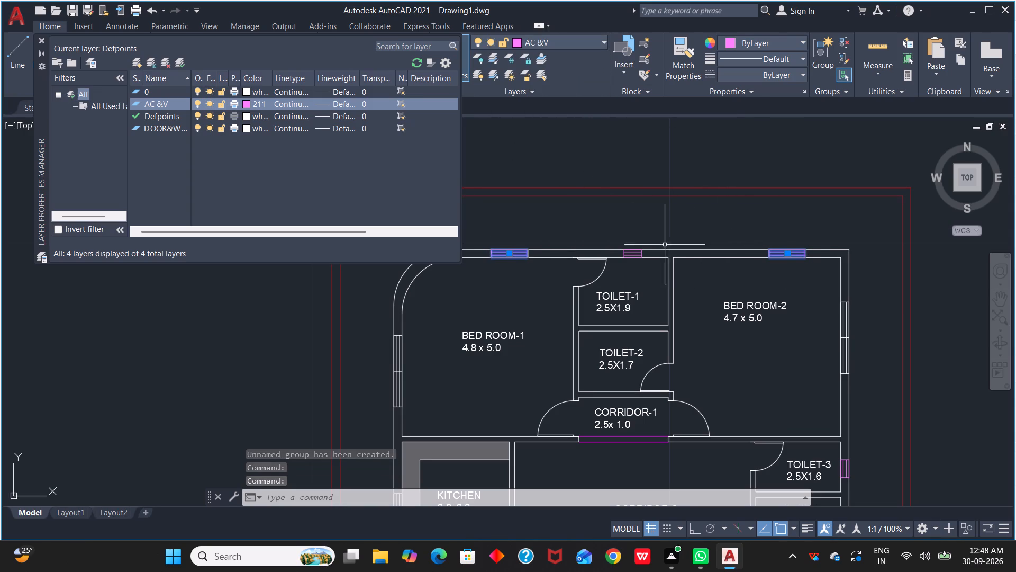
key("Escape")
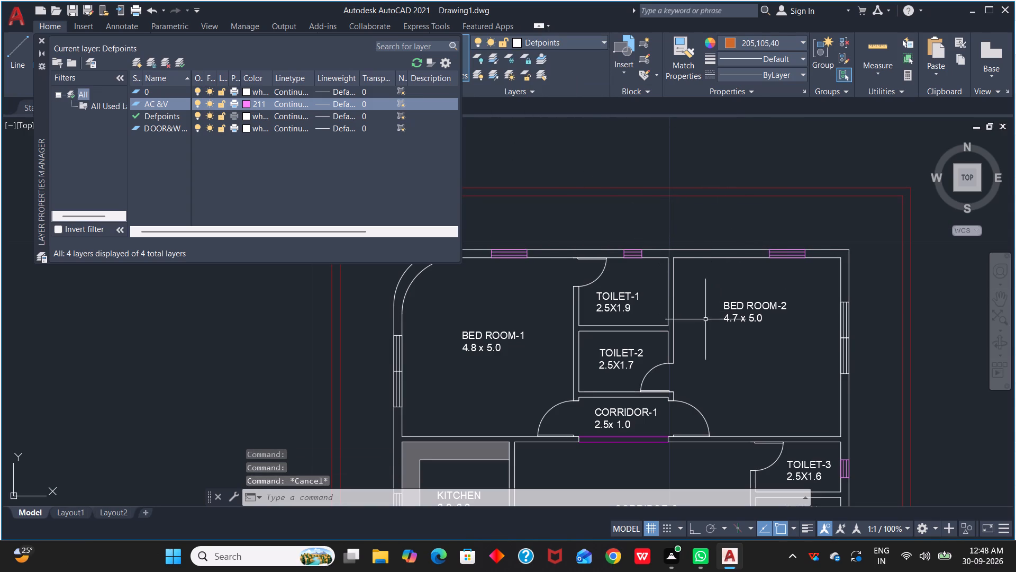
Set the DOOR&WINDOW layer's colour to index colour 249 in the layer properties.
scroll(728, 361, "down", 1)
middle_click_drag(728, 361, 733, 316)
scroll(728, 361, "down", 1)
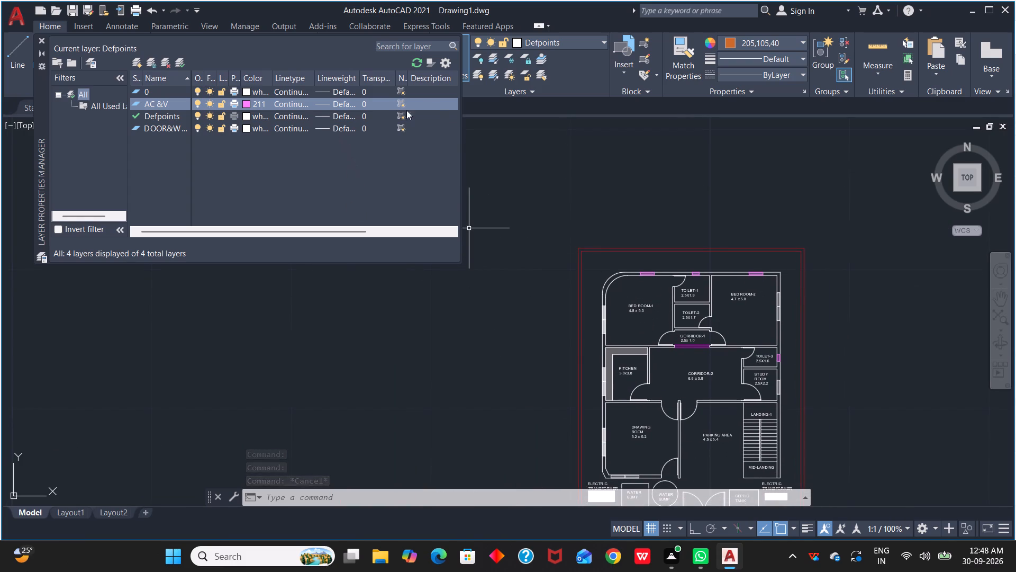
left_click(247, 128)
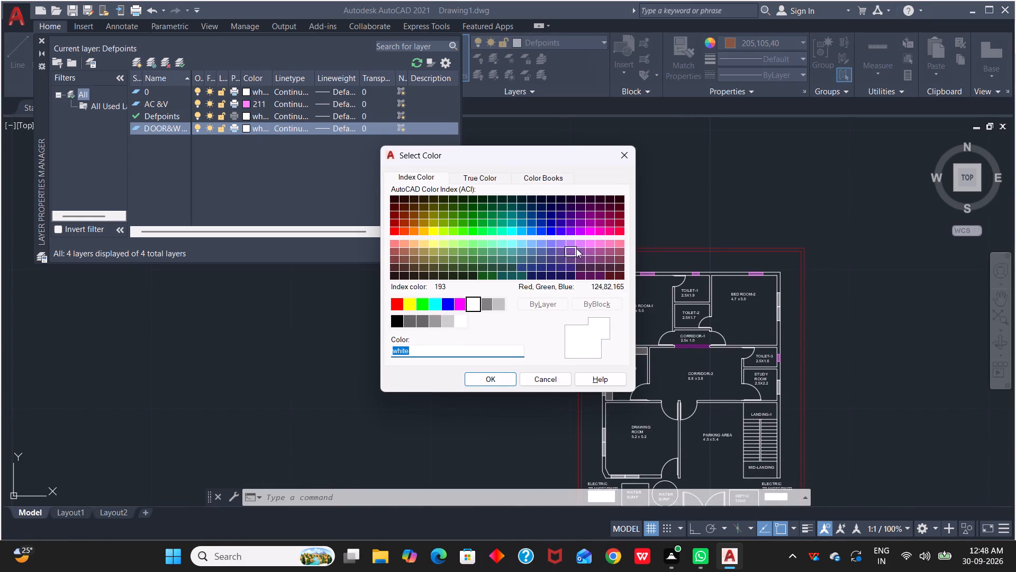
left_click(620, 275)
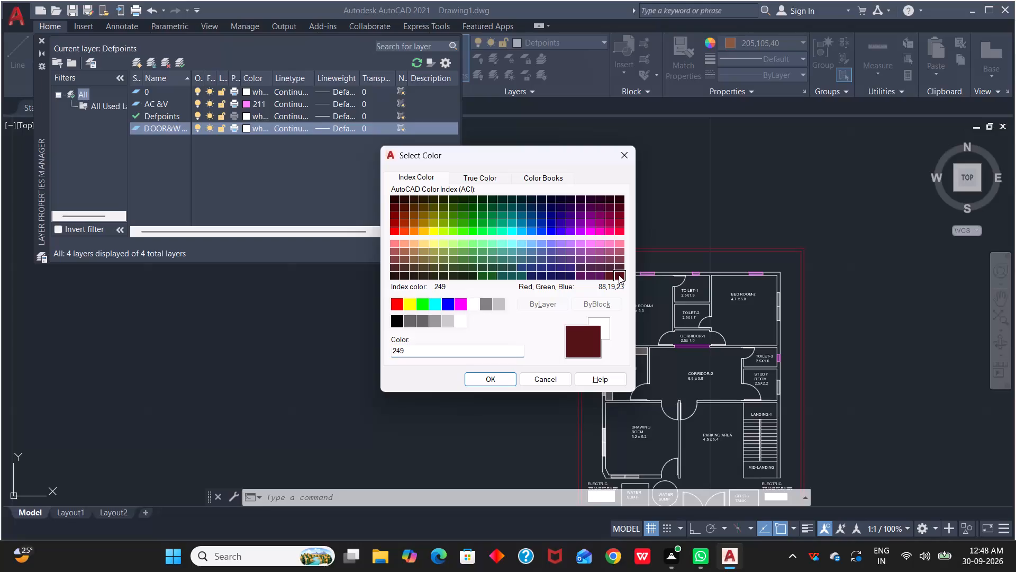
left_click(501, 382)
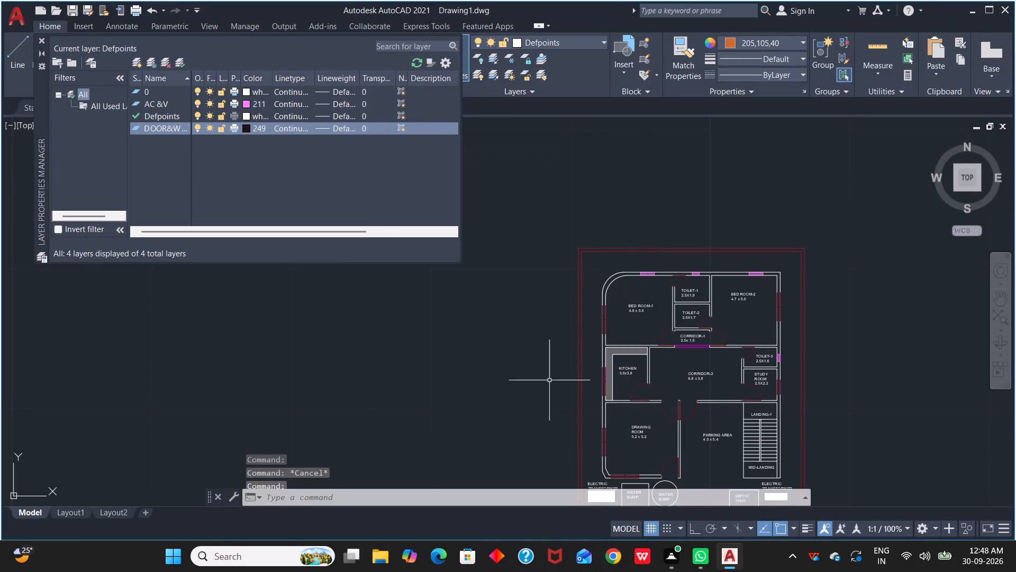
Create a new layer named ANNOTATION in the layer properties.
scroll(712, 341, "down", 2)
scroll(720, 387, "up", 2)
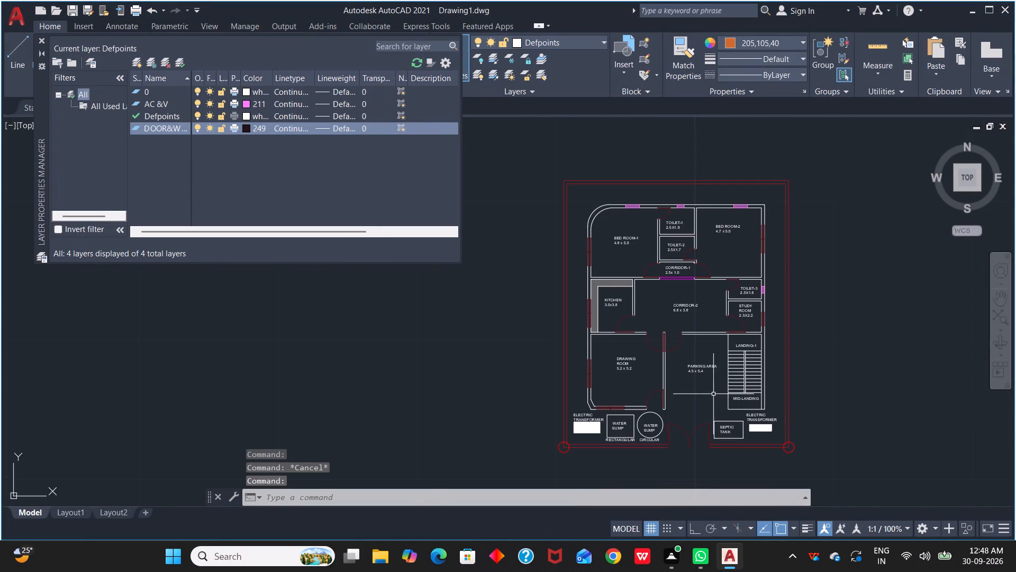
middle_click_drag(713, 395, 711, 344)
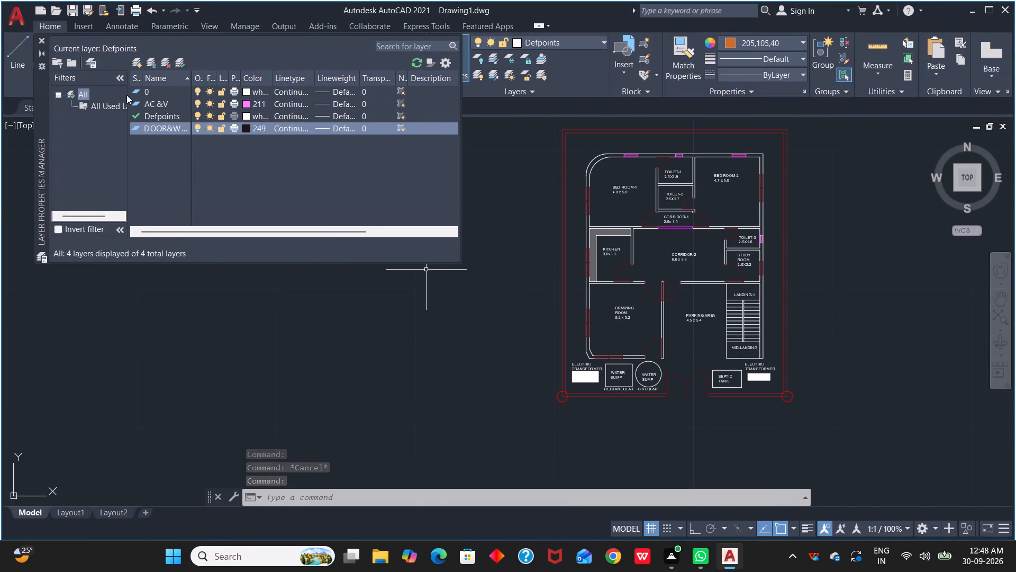
left_click(134, 62)
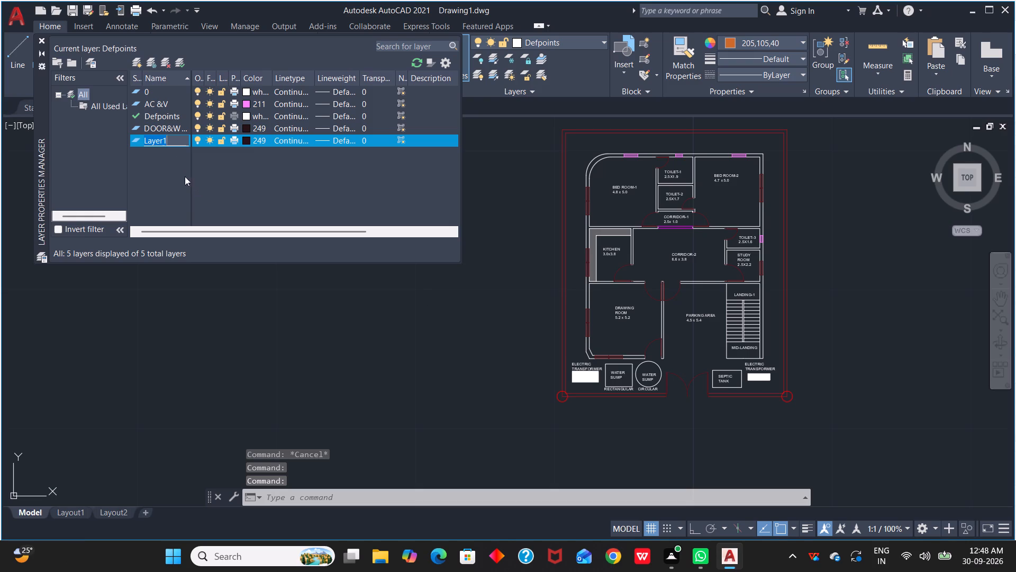
key("BackSpace")
type("ANNA")
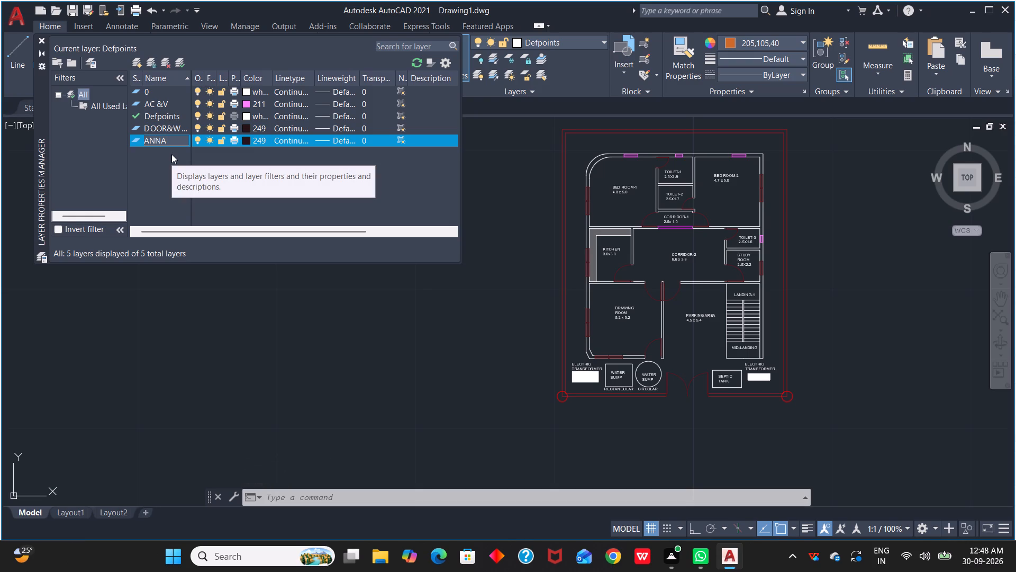
key("BackSpace")
key("BackSpace")
type("NO")
type("TAT")
type("IO")
key("n")
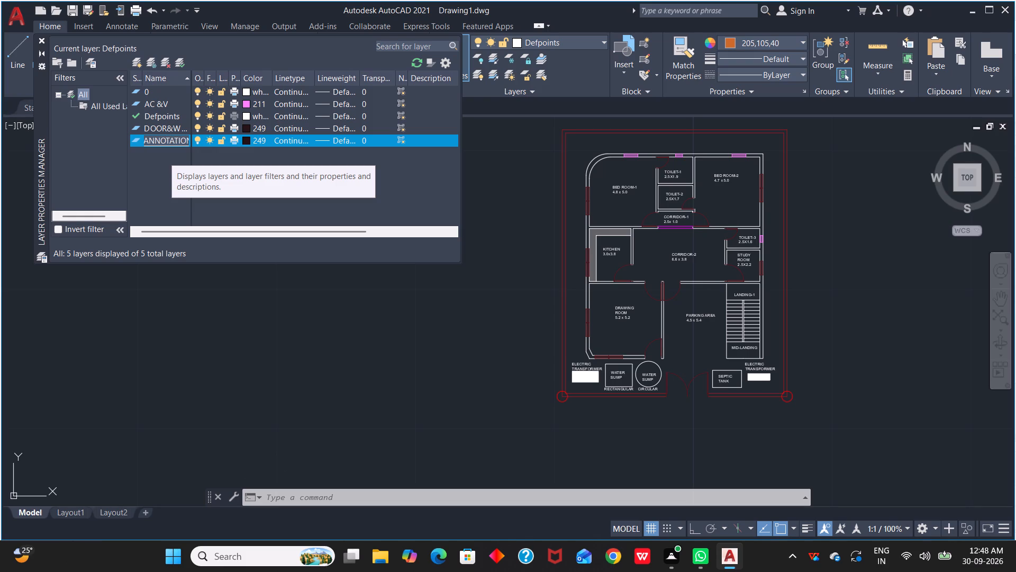
key("Return")
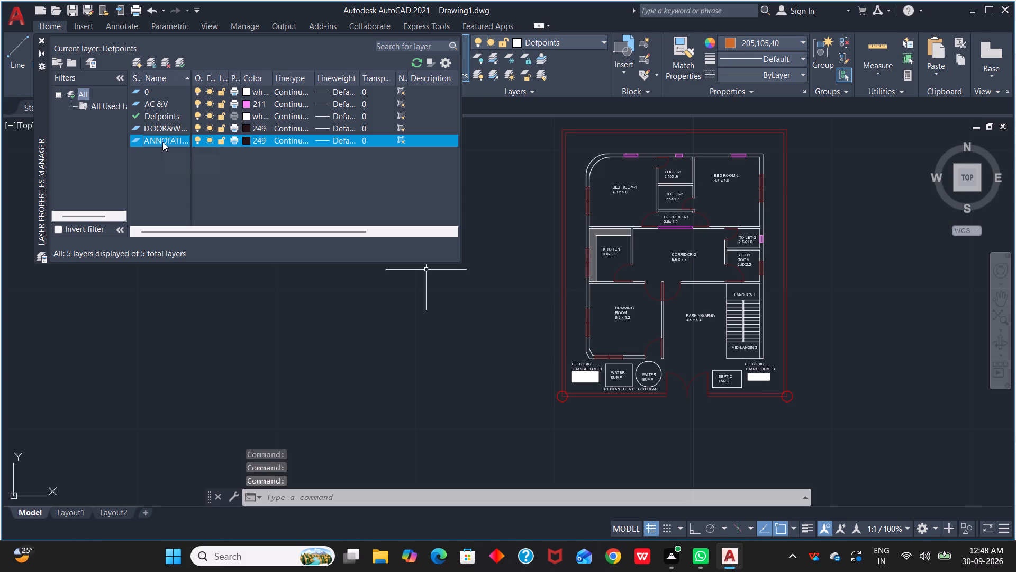
Set the ANNOTATION layer's colour to index colour 180.
left_click(241, 140)
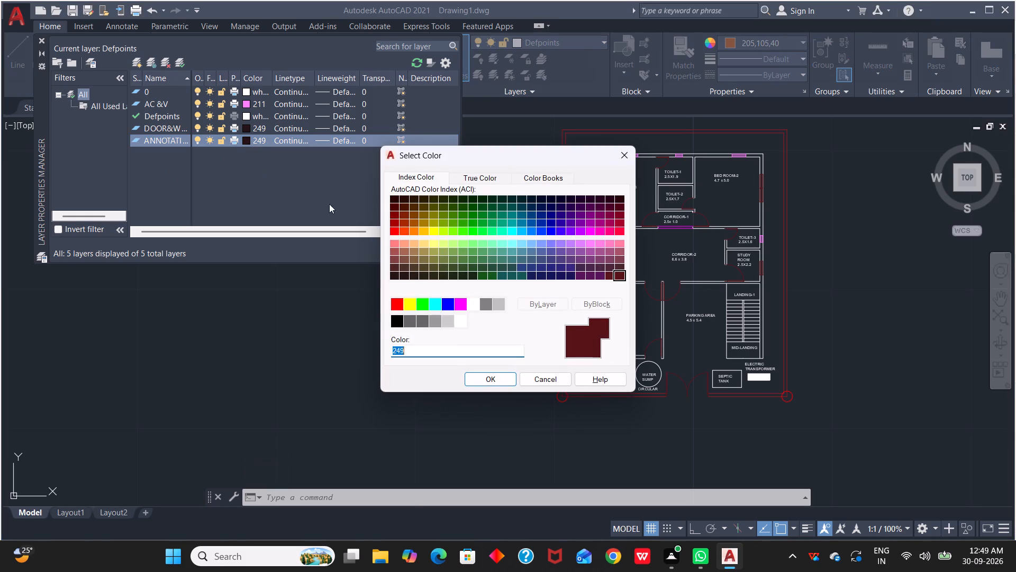
left_click(563, 230)
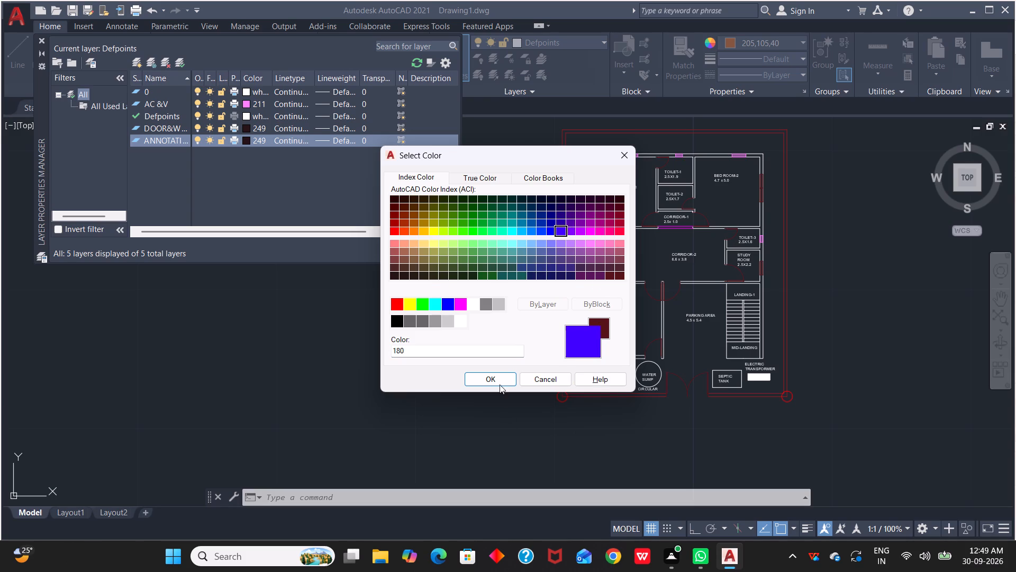
left_click(498, 379)
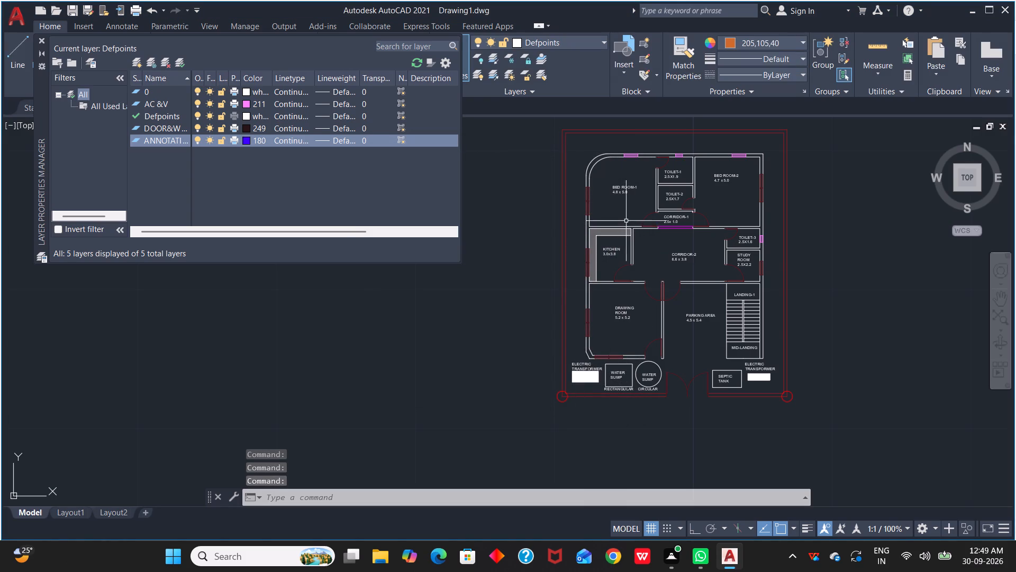
Move all room and landing labels plus the electric transformer, water sump and septic tank labels to the ANNOTATION layer, leaving out RECTANGULAR and CIRCULAR.
scroll(625, 183, "up", 1)
left_click(613, 190)
left_click(711, 166)
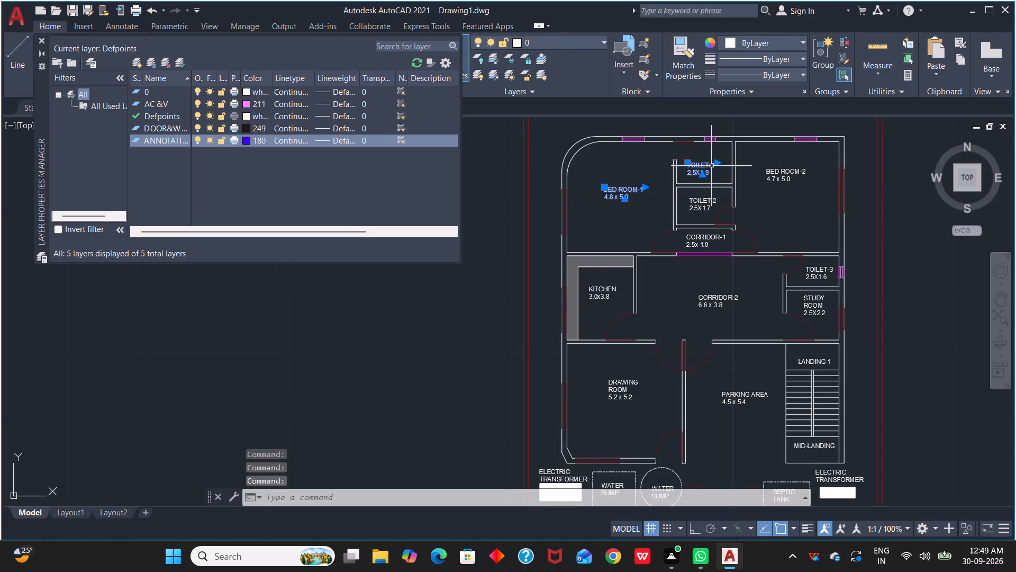
left_click(774, 176)
left_click(710, 208)
left_click(706, 237)
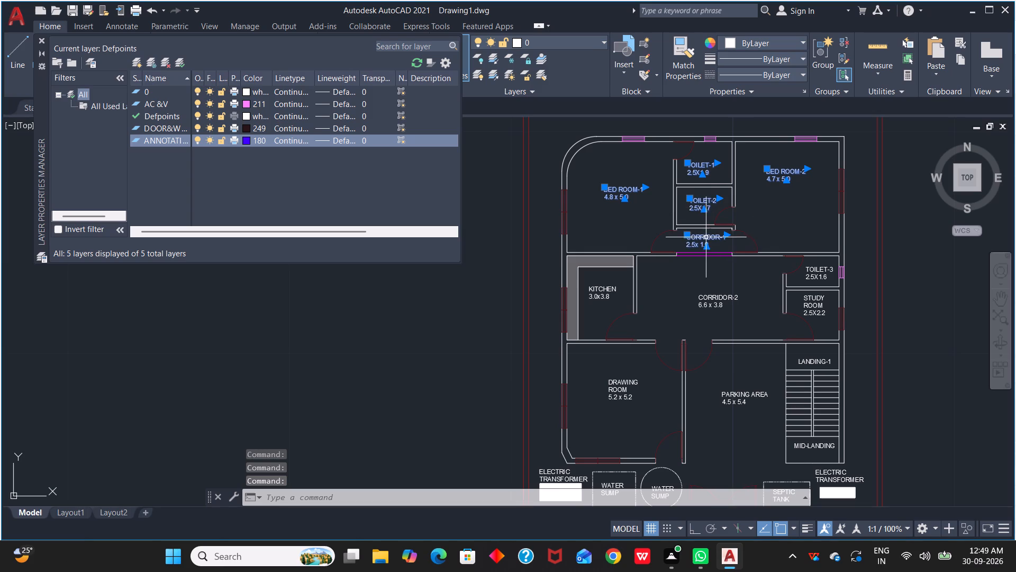
left_click(603, 291)
left_click(712, 296)
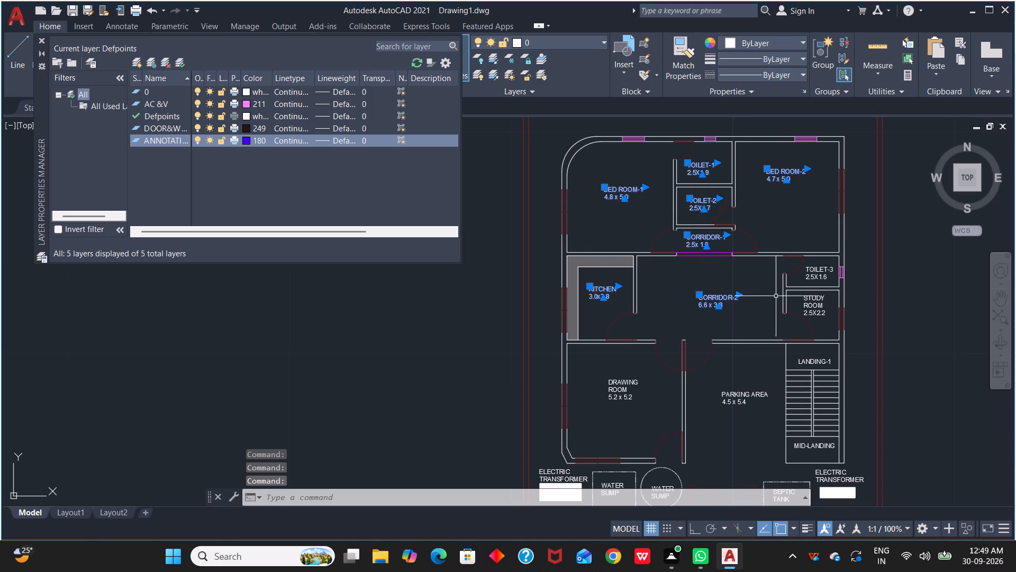
left_click(816, 276)
left_click(810, 306)
left_click(625, 398)
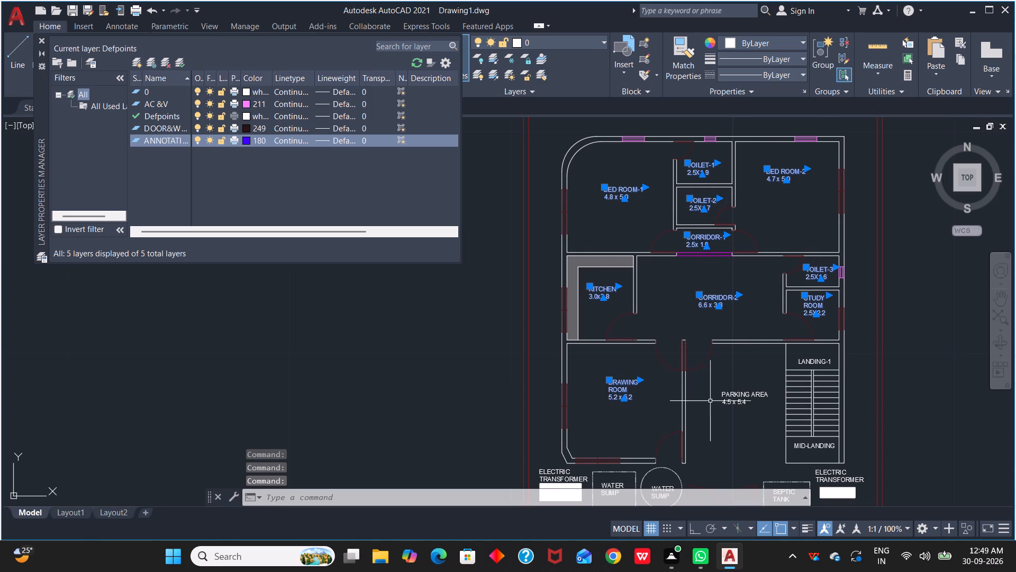
left_click(730, 398)
left_click(803, 364)
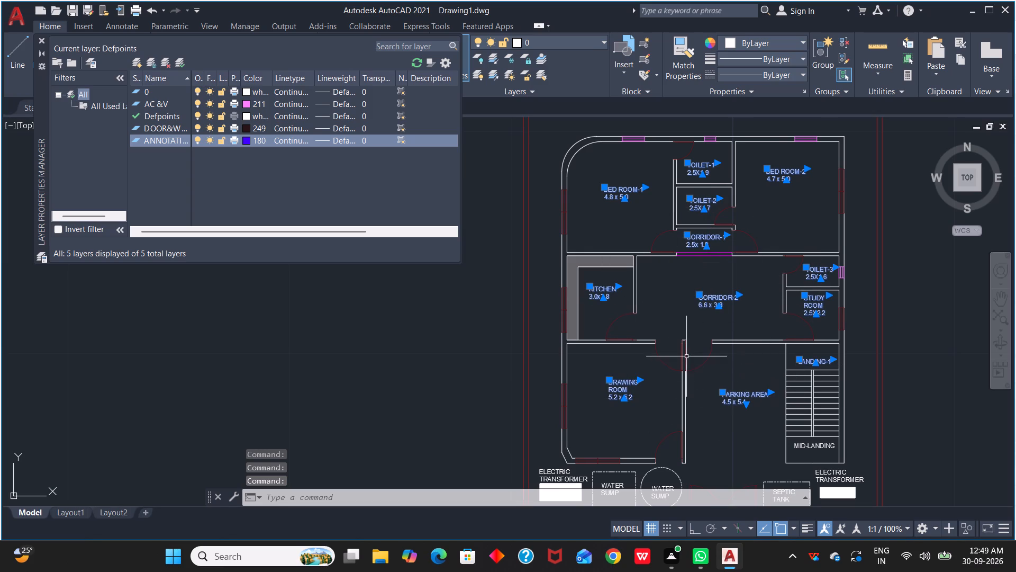
scroll(685, 354, "down", 1)
middle_click_drag(685, 359, 704, 279)
scroll(701, 292, "up", 2)
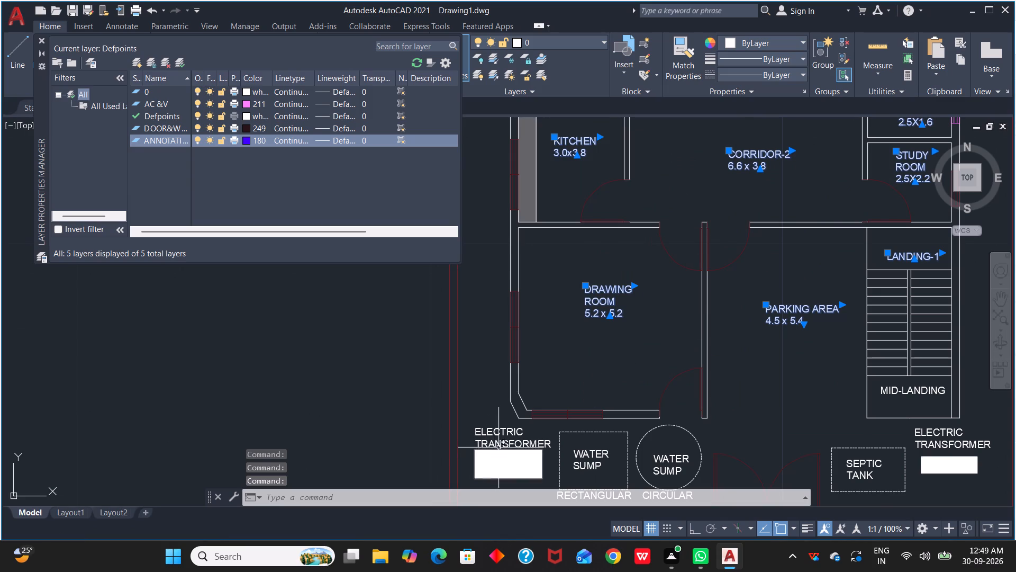
left_click(498, 446)
left_click(598, 466)
left_click(682, 462)
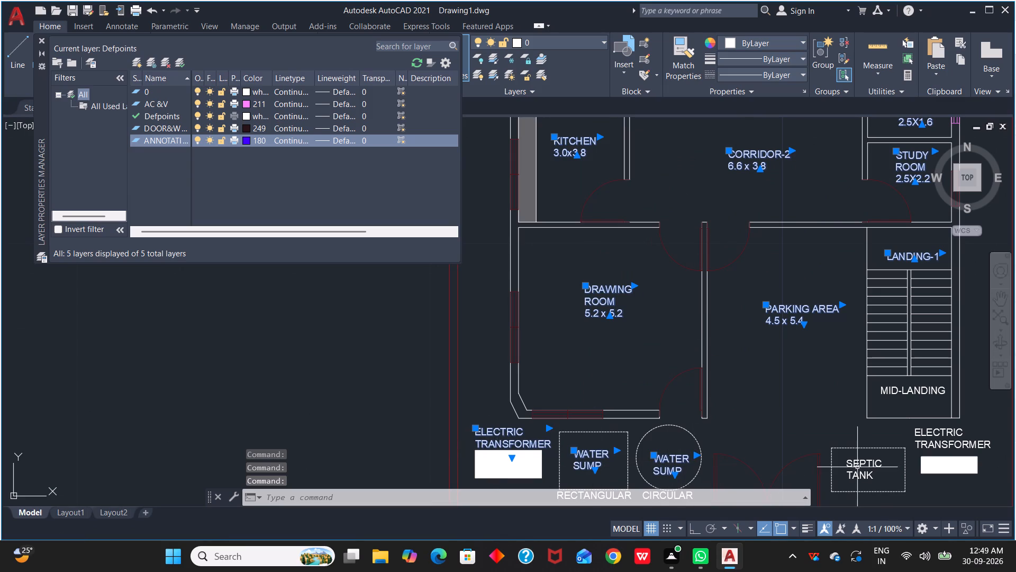
left_click(861, 467)
left_click(947, 443)
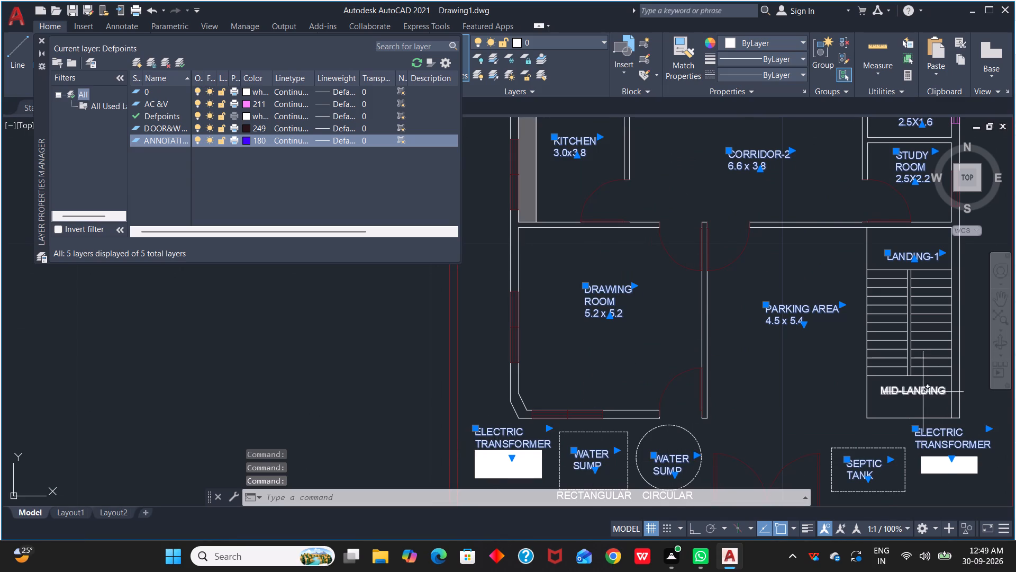
left_click(923, 392)
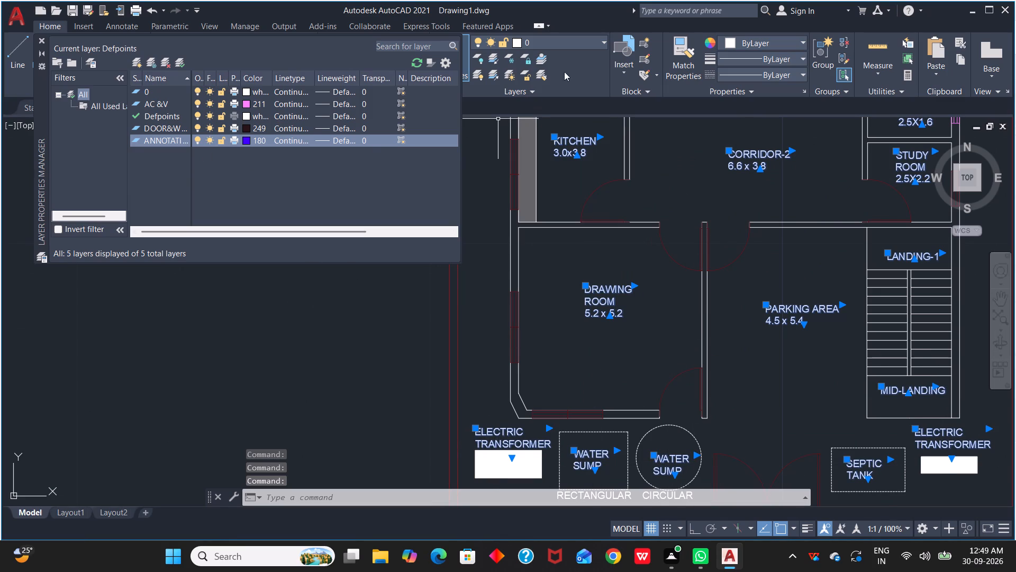
left_click(601, 42)
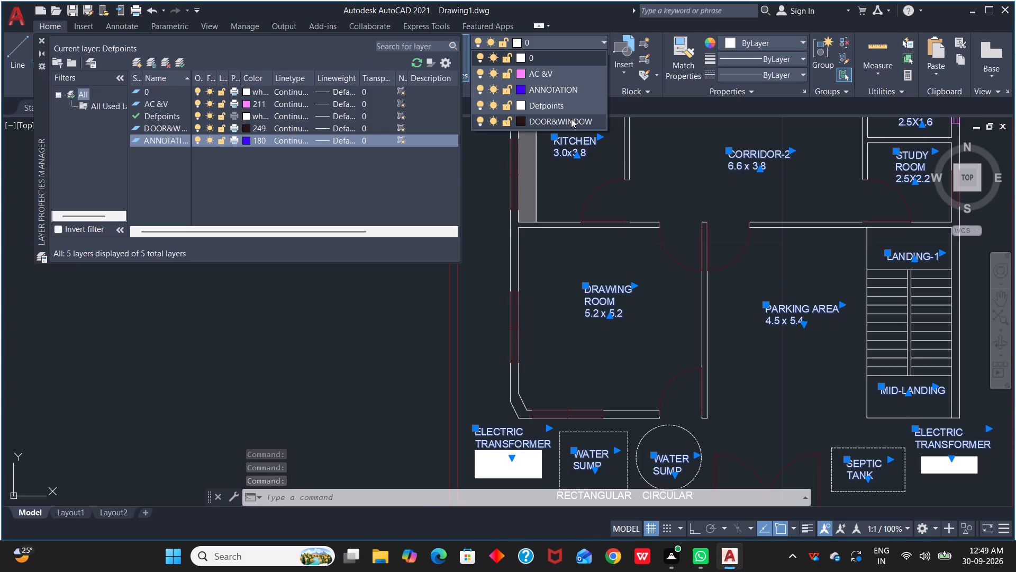
left_click(559, 85)
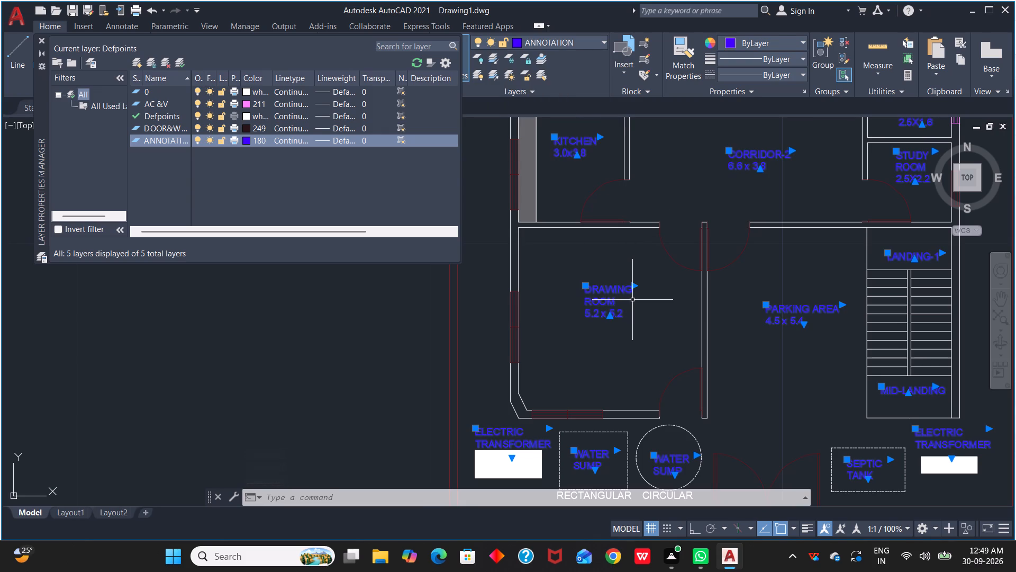
key("Escape")
Create a new layer named OUTER WALL in the layer properties.
scroll(752, 299, "down", 2)
scroll(760, 318, "up", 1)
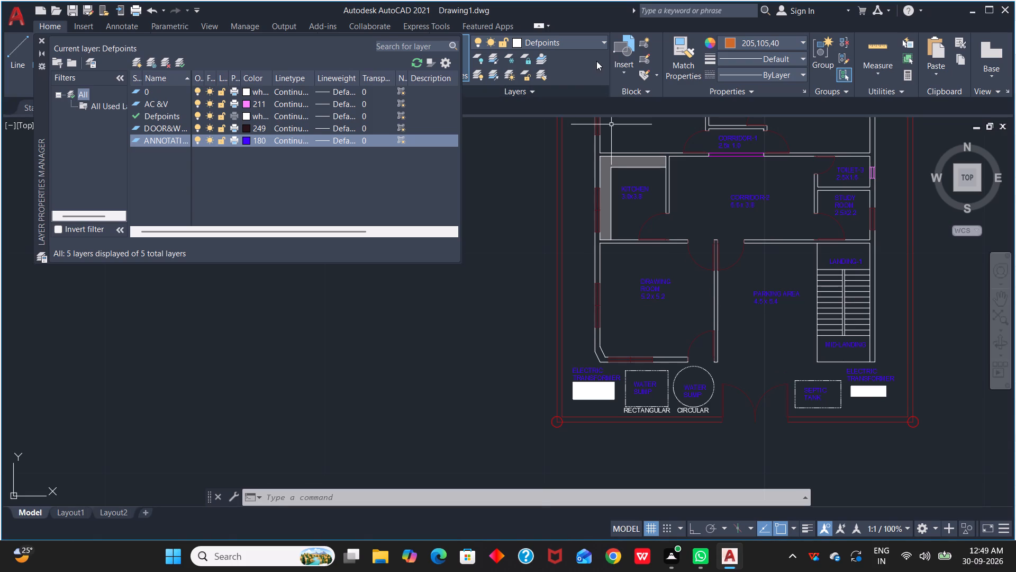
left_click(137, 62)
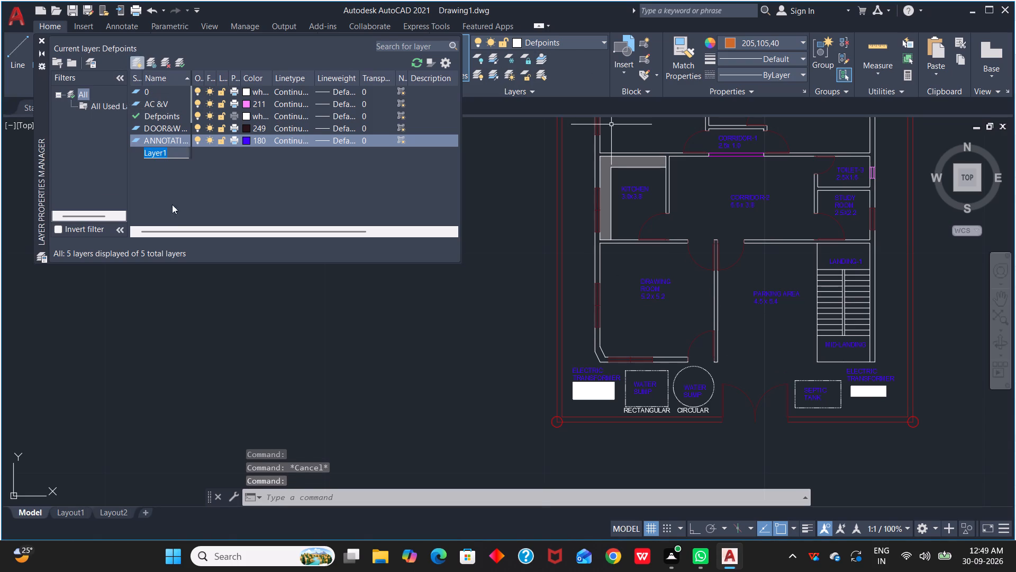
key("BackSpace")
key("BackSpace")
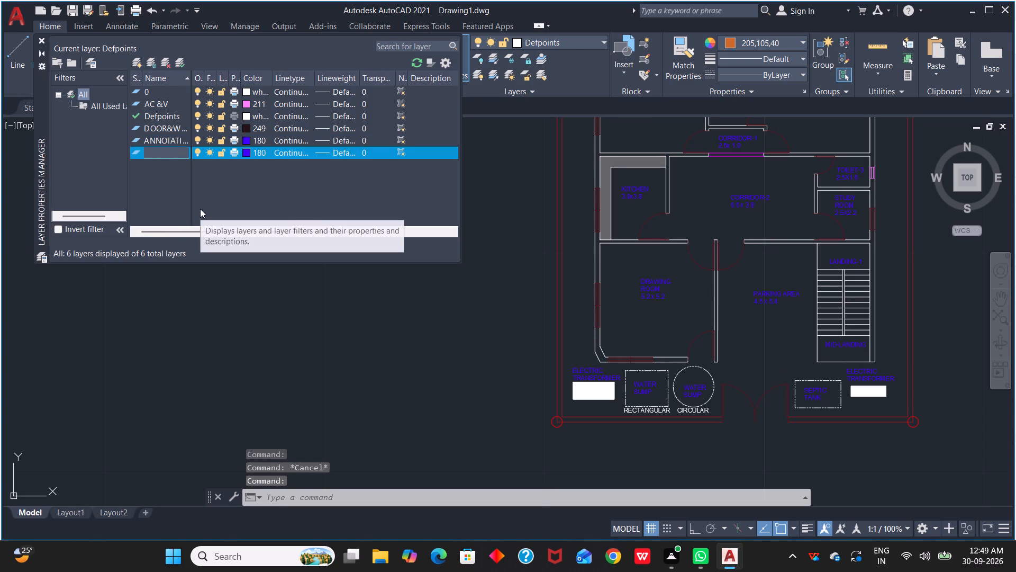
type("OUTER WALL")
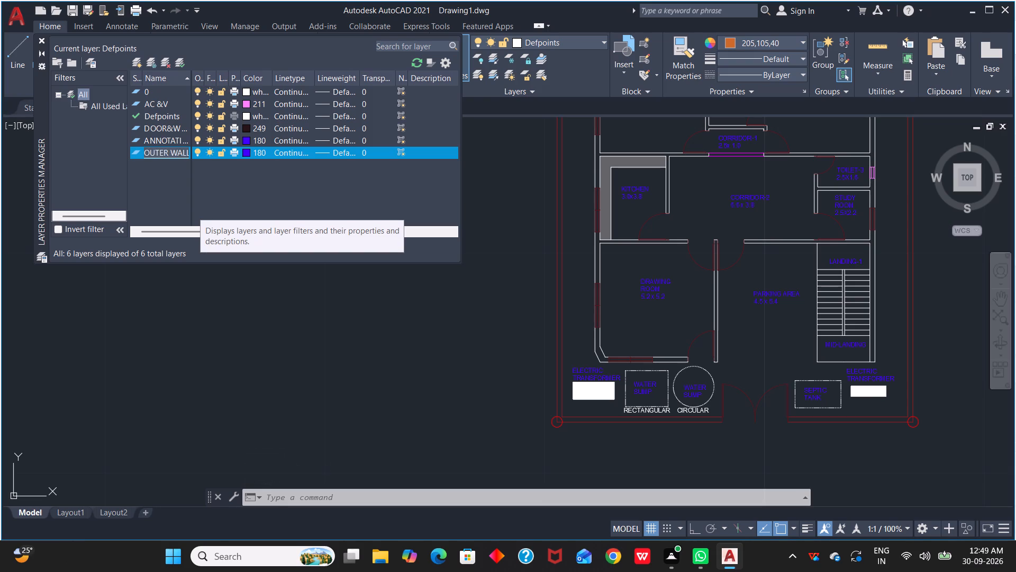
key("Return")
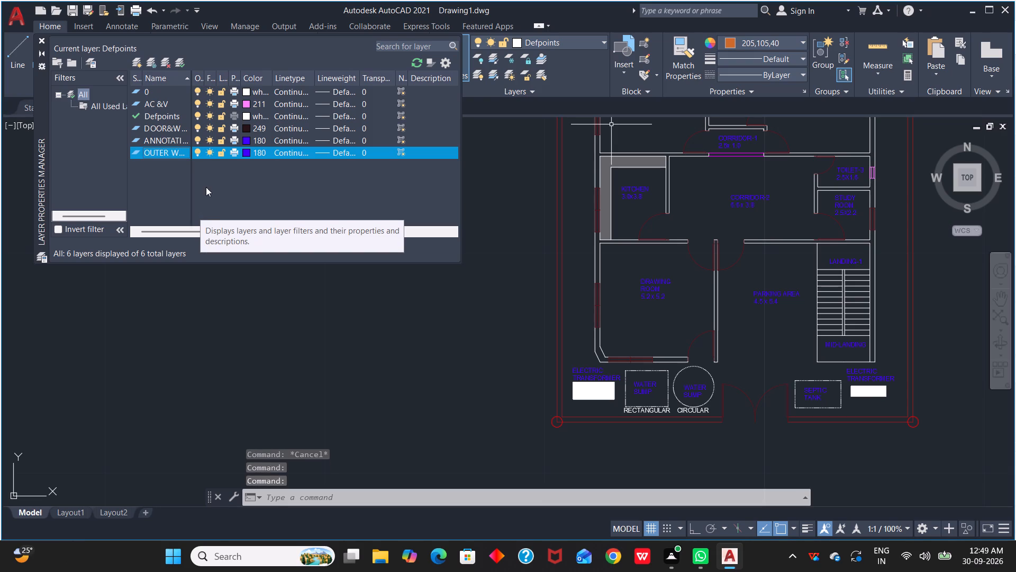
Create another new layer named INNER WALL in the layer properties.
left_click(139, 61)
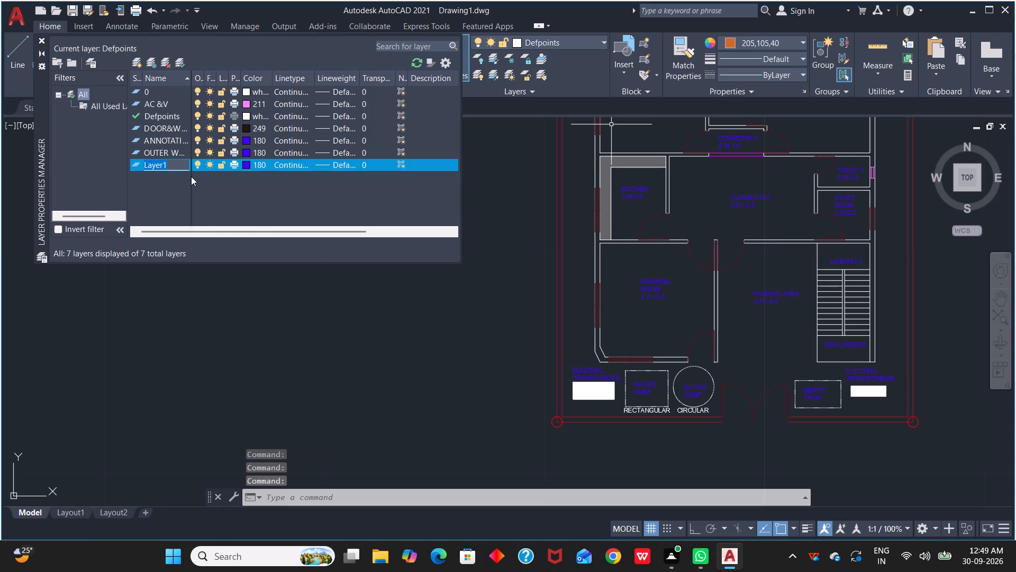
key("BackSpace")
key("BackSpace")
type("INNER WALL")
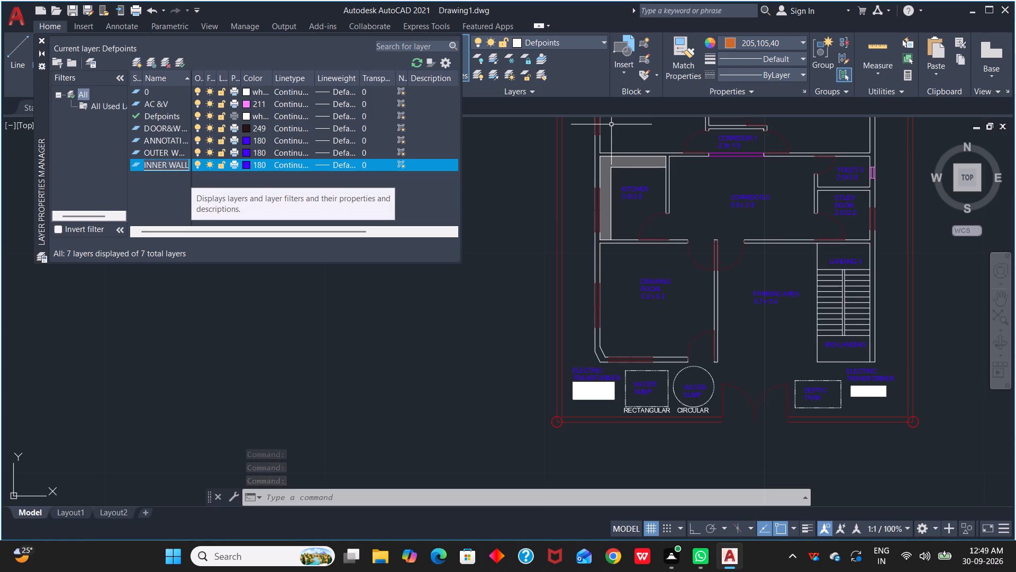
key("Return")
Set the OUTER WALL layer's colour to index colour 110.
left_click(171, 156)
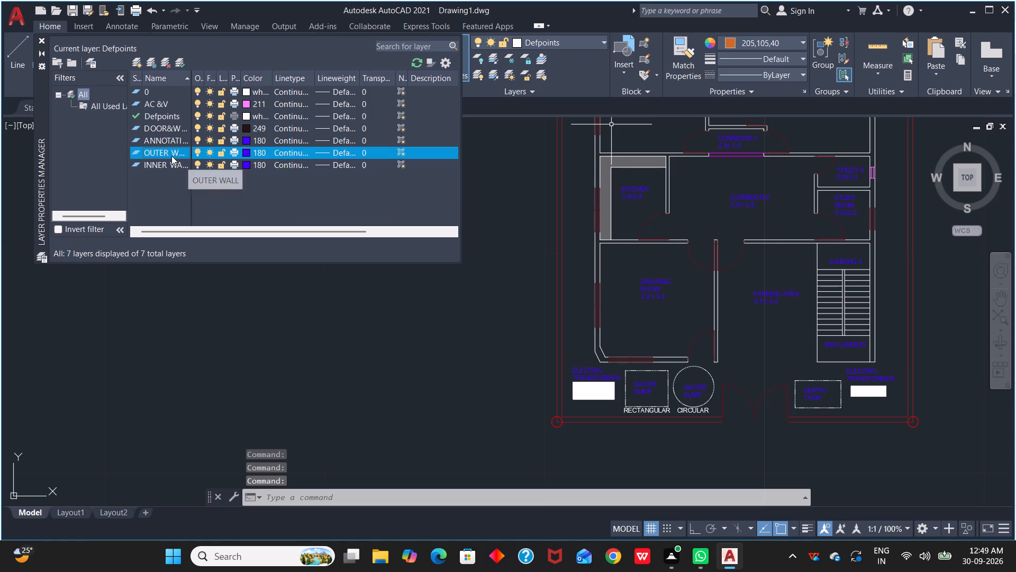
left_click(248, 151)
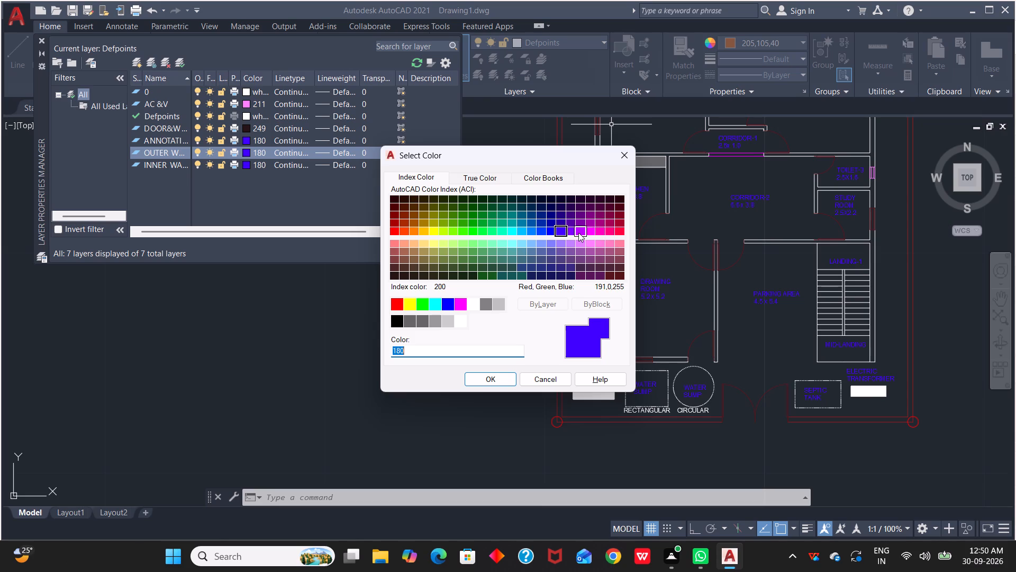
left_click(493, 231)
left_click(491, 379)
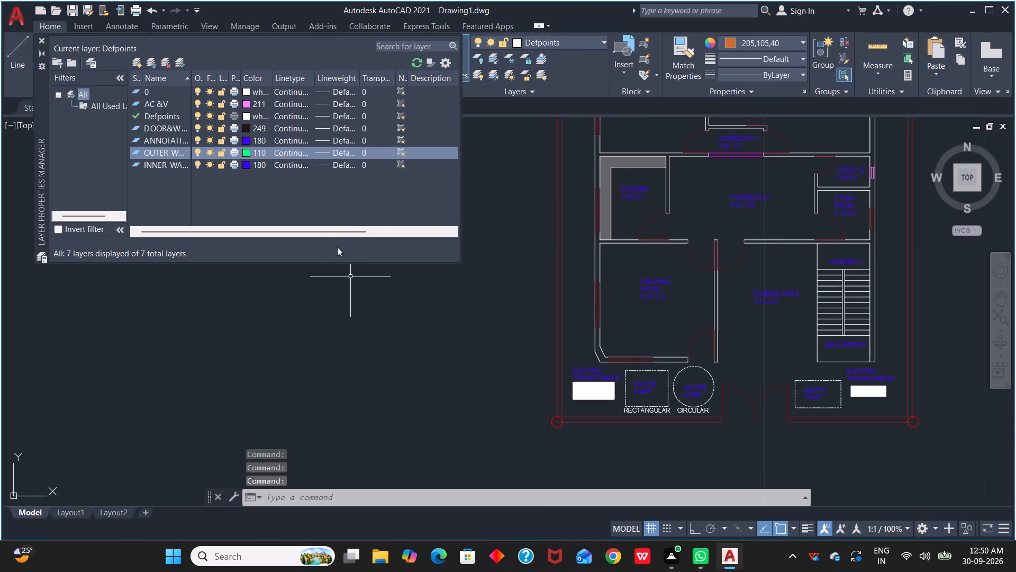
Set the INNER WALL layer's colour to index colour 109.
left_click(248, 165)
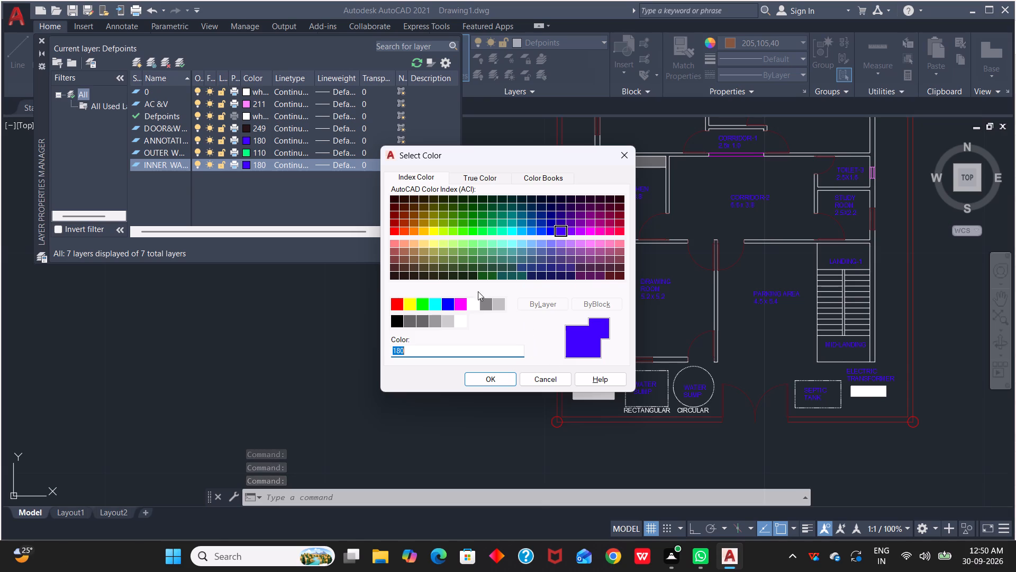
left_click(485, 277)
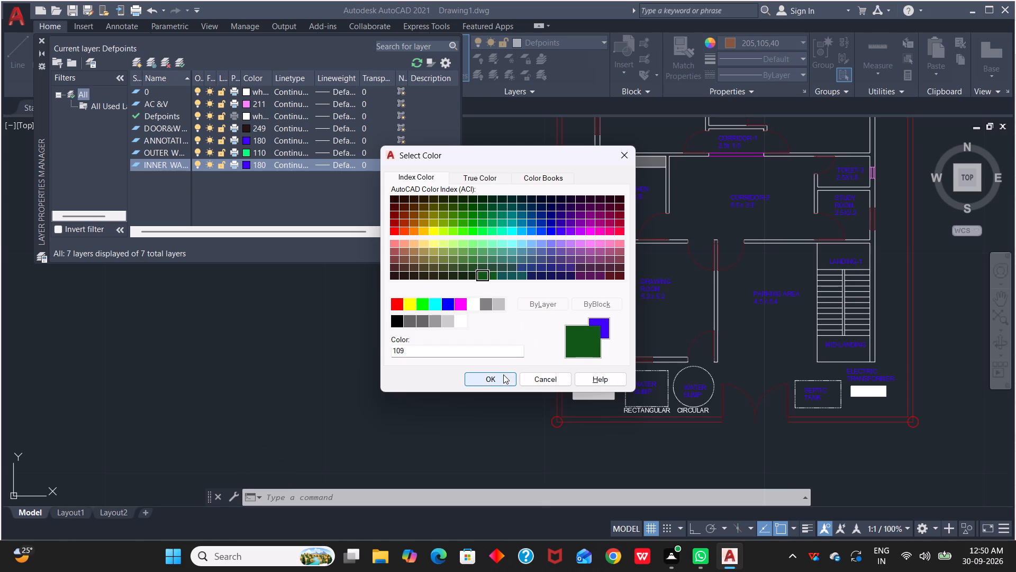
left_click(501, 378)
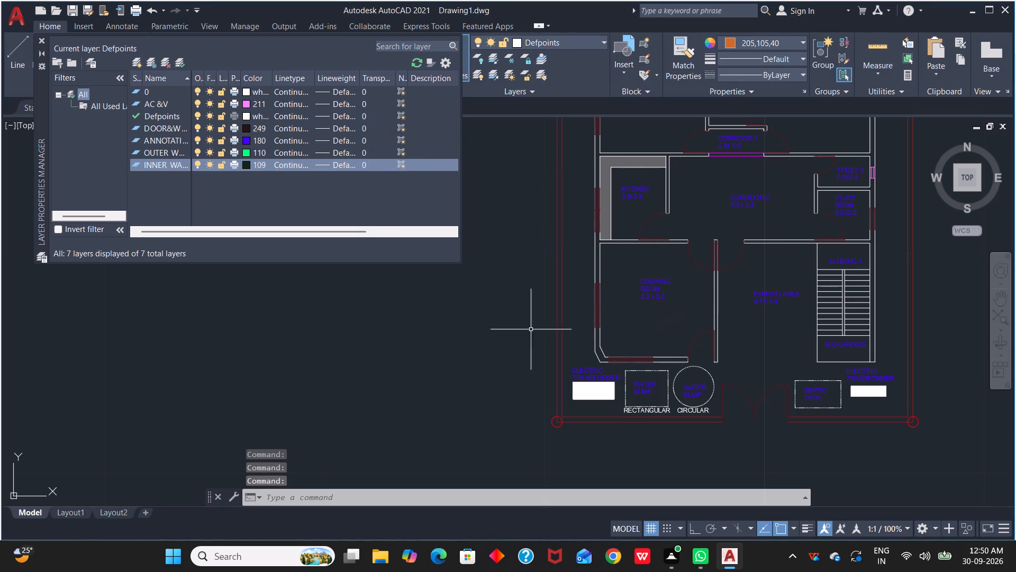
Move the red compound boundary lines, the house's perimeter walls including curved and chamfered corners, and the walls bordering the parking area to the OUTER WALL layer.
left_click(556, 316)
left_click(560, 316)
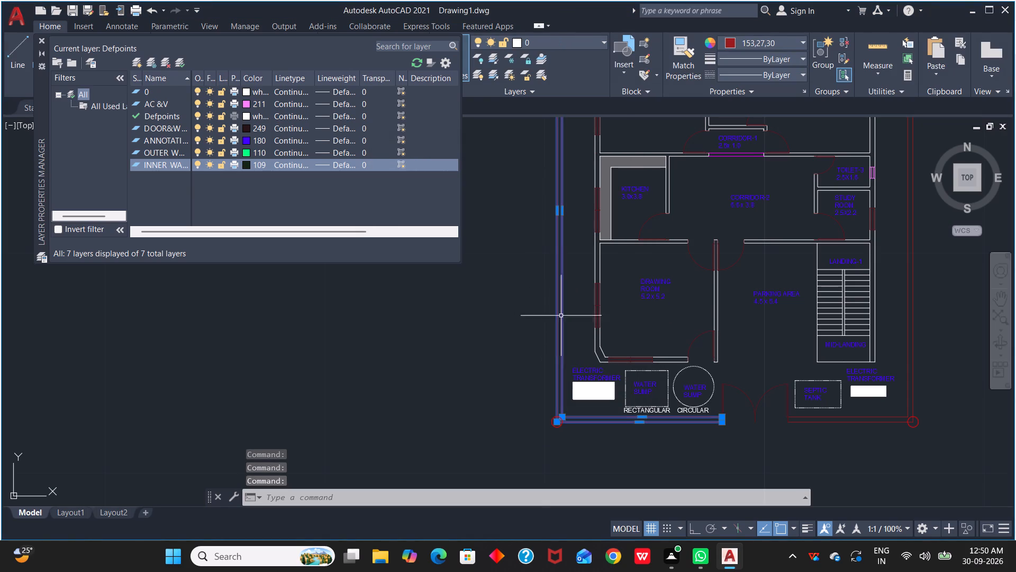
left_click(869, 418)
left_click(873, 422)
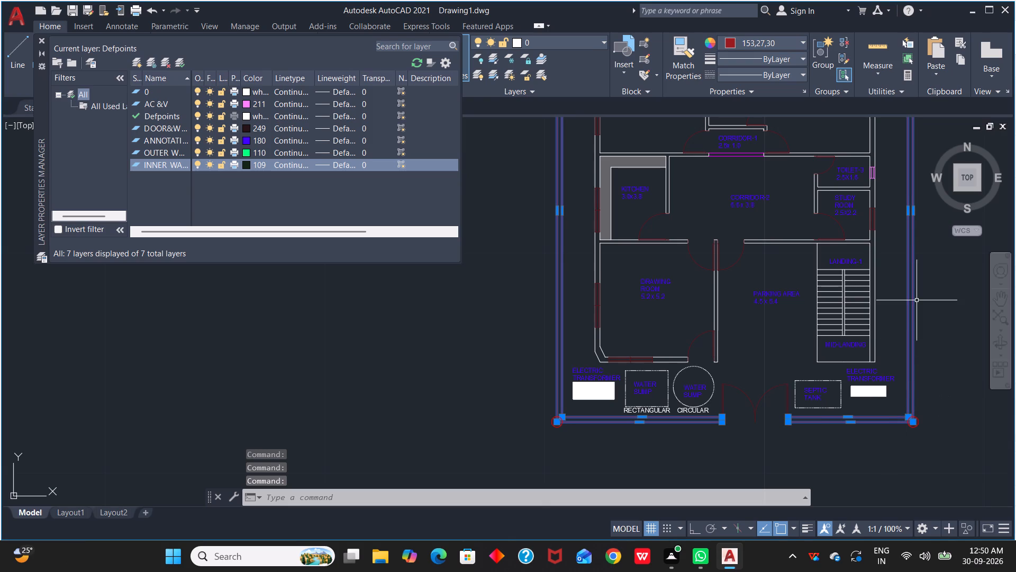
middle_click_drag(917, 300, 924, 467)
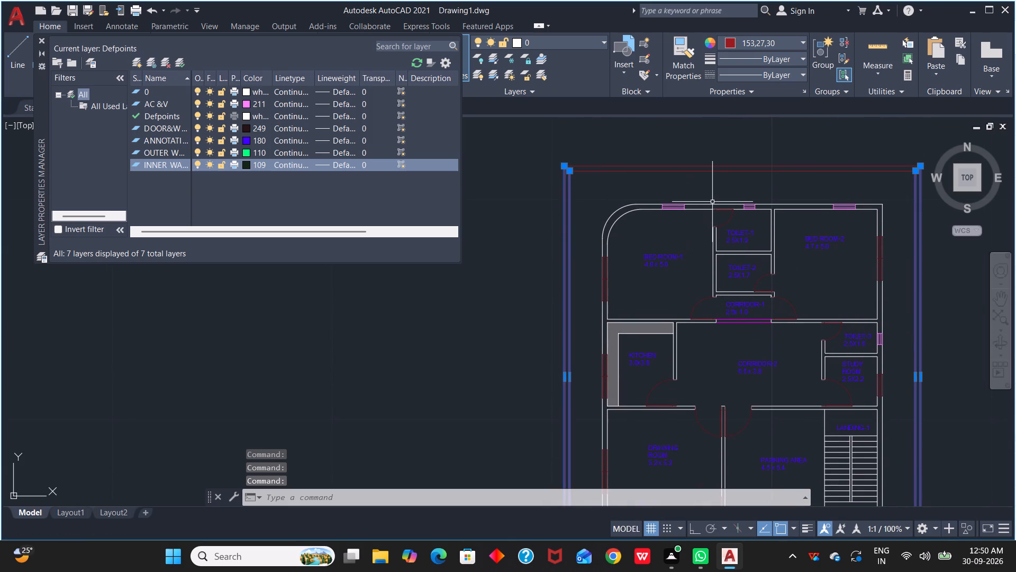
left_click(712, 203)
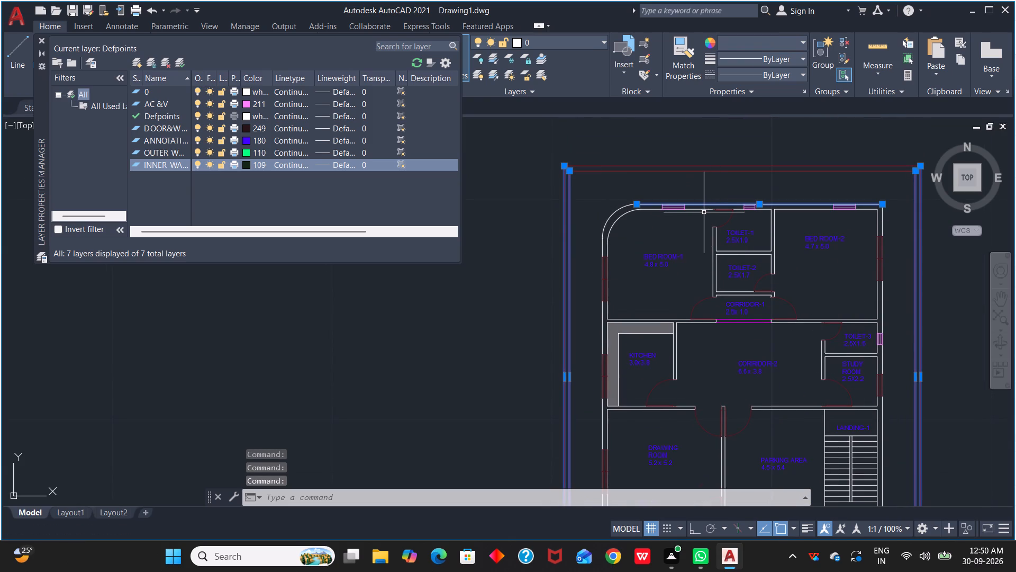
left_click(705, 210)
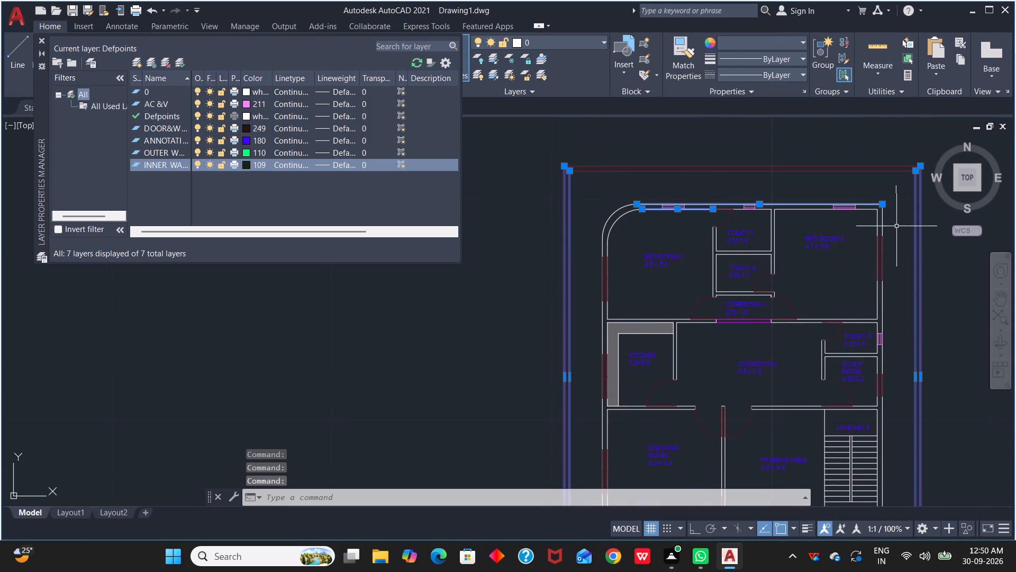
scroll(790, 221, "up", 3)
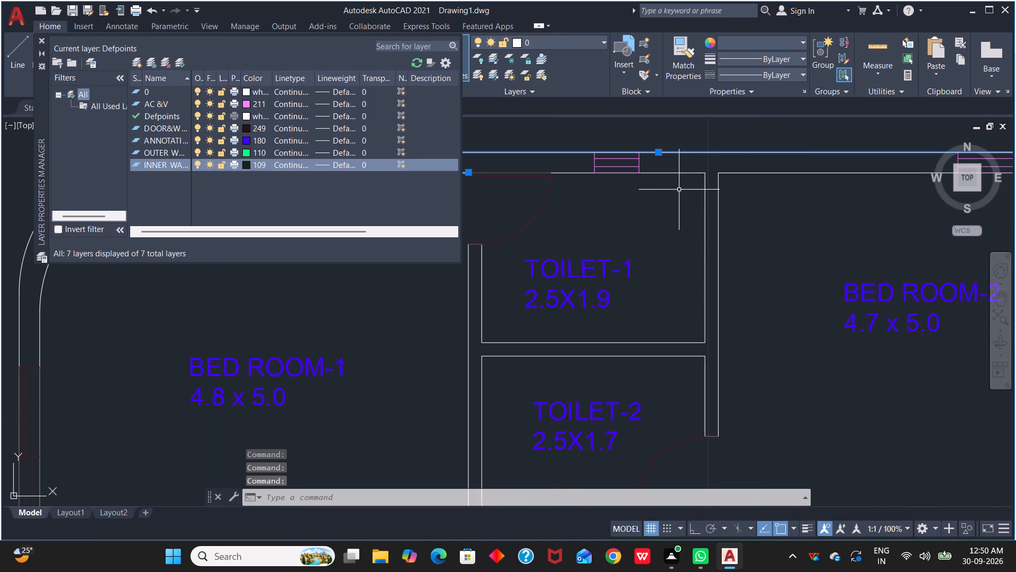
left_click(675, 172)
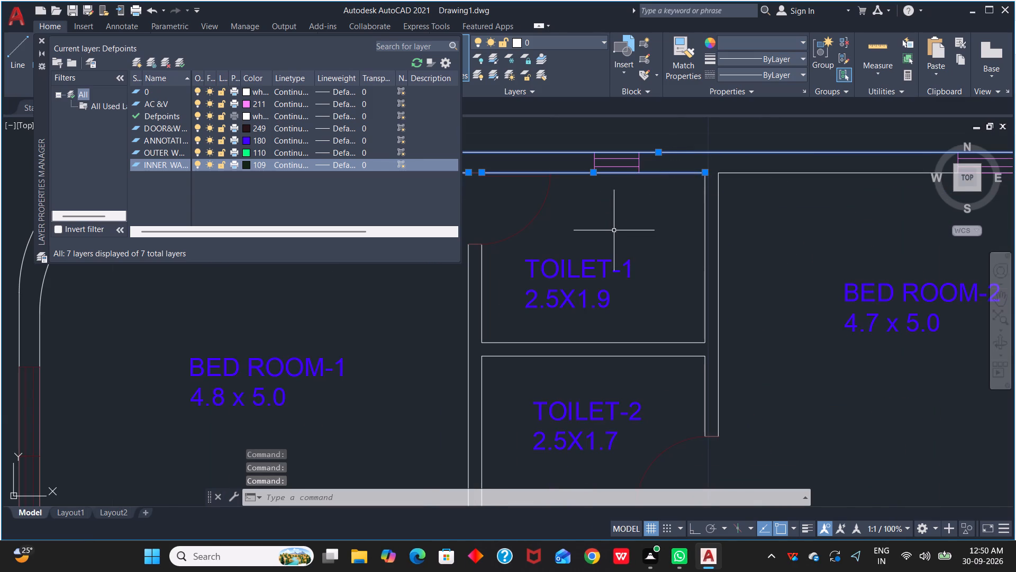
scroll(613, 230, "down", 1)
left_click(742, 194)
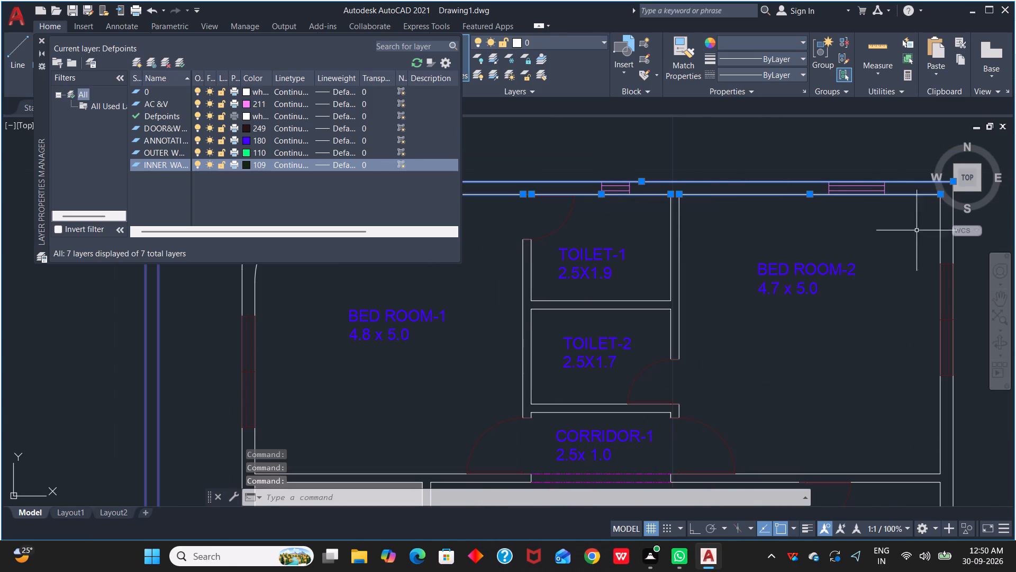
left_click(941, 239)
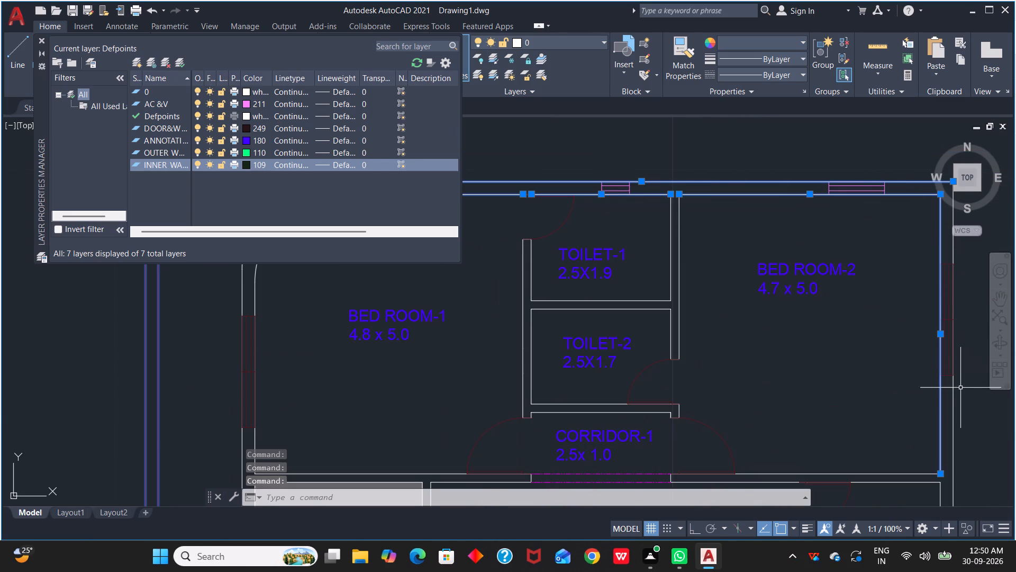
left_click(955, 403)
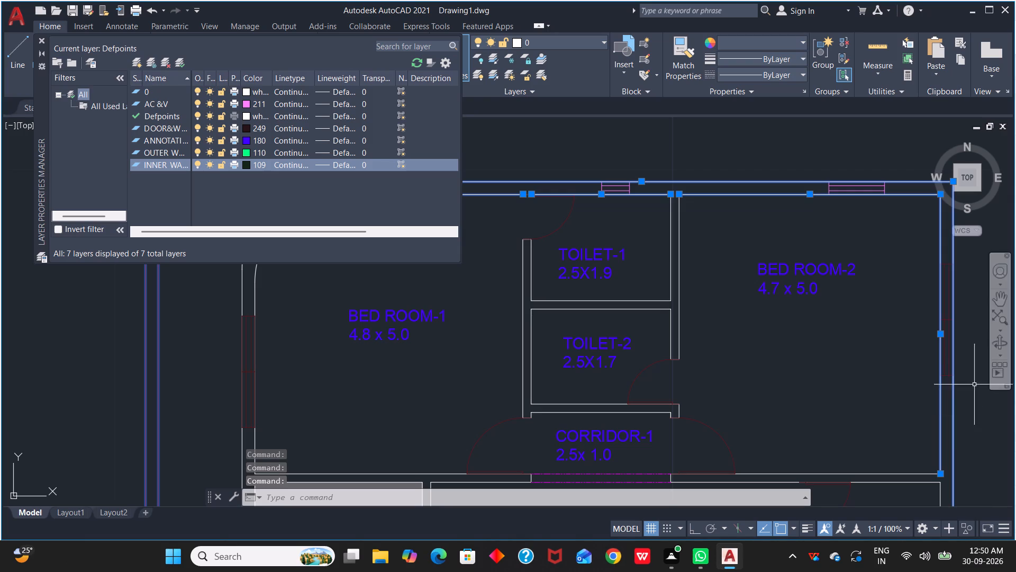
scroll(974, 376, "down", 2)
middle_click_drag(930, 394, 900, 239)
scroll(924, 316, "up", 2)
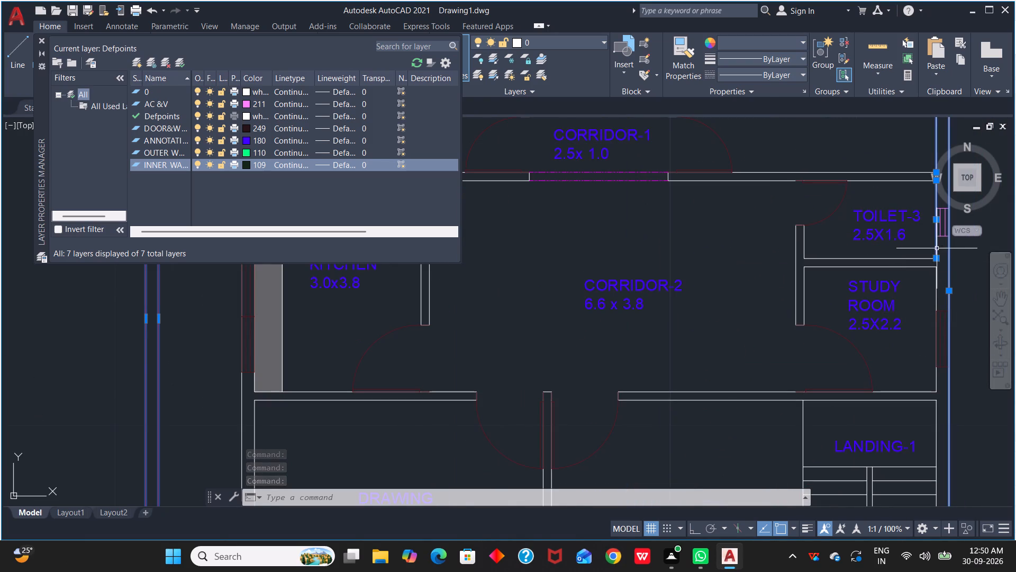
left_click(937, 248)
left_click(937, 298)
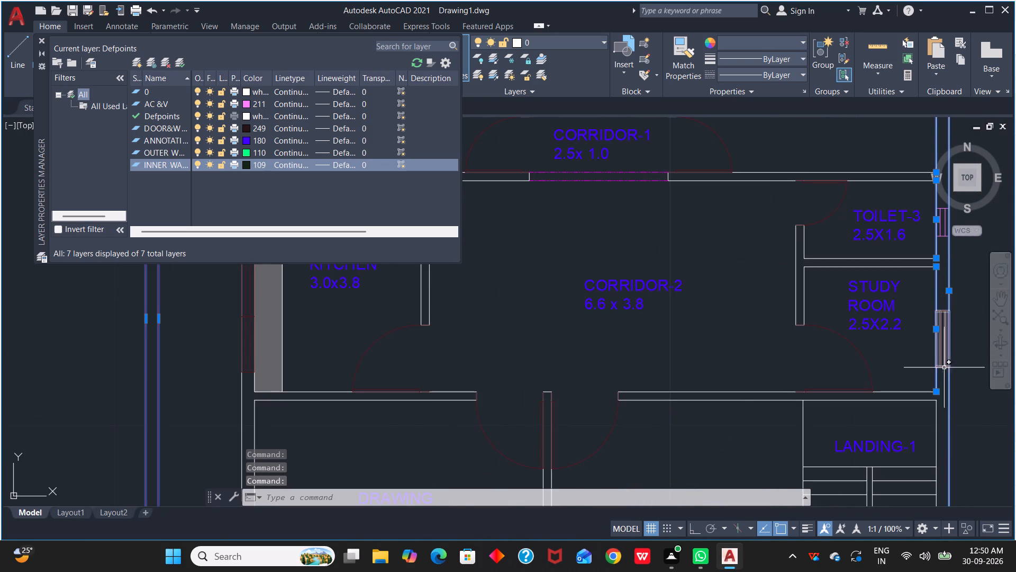
scroll(957, 395, "down", 1)
middle_click_drag(927, 452, 865, 350)
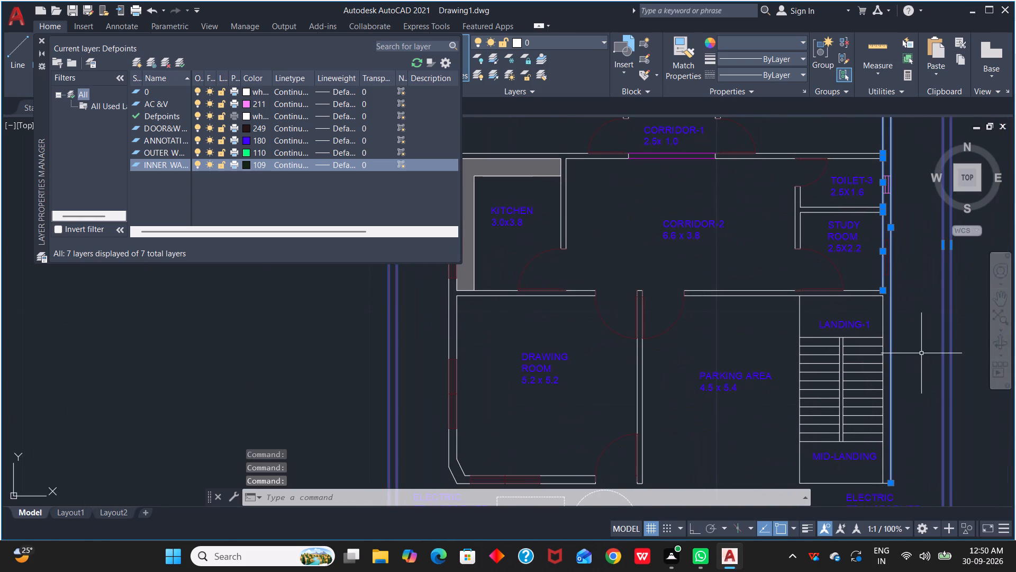
left_click(883, 326)
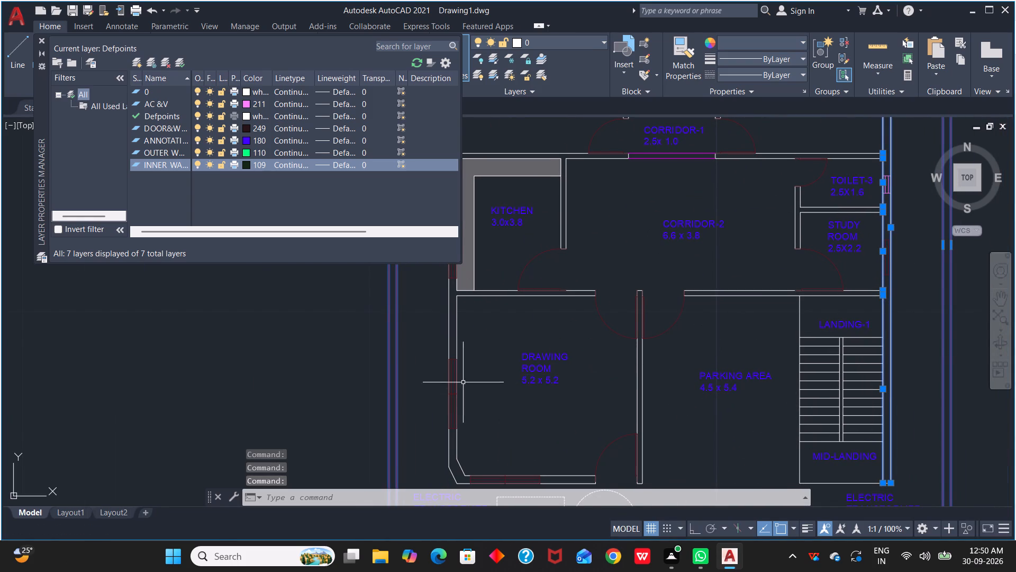
left_click(643, 421)
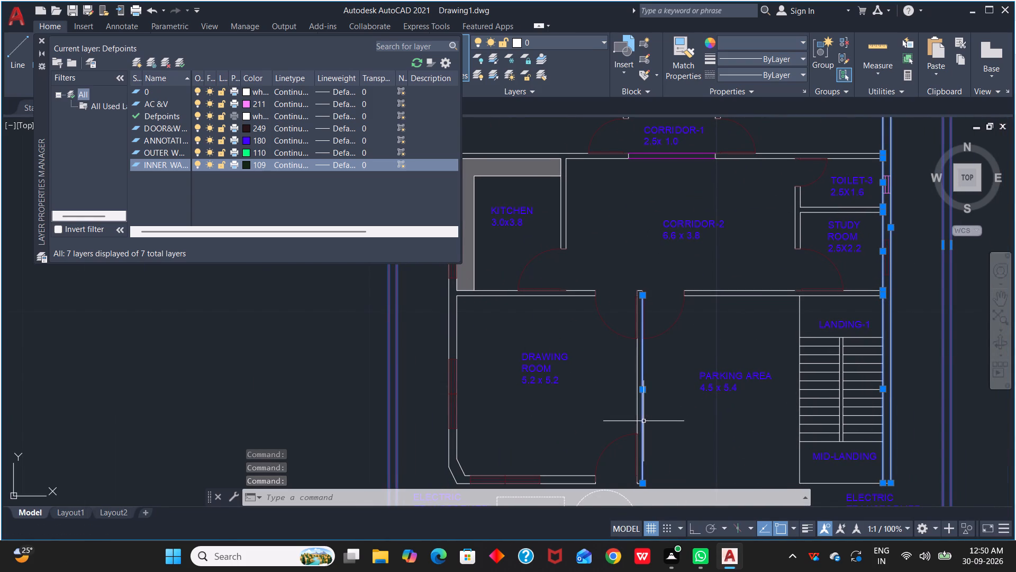
left_click(638, 414)
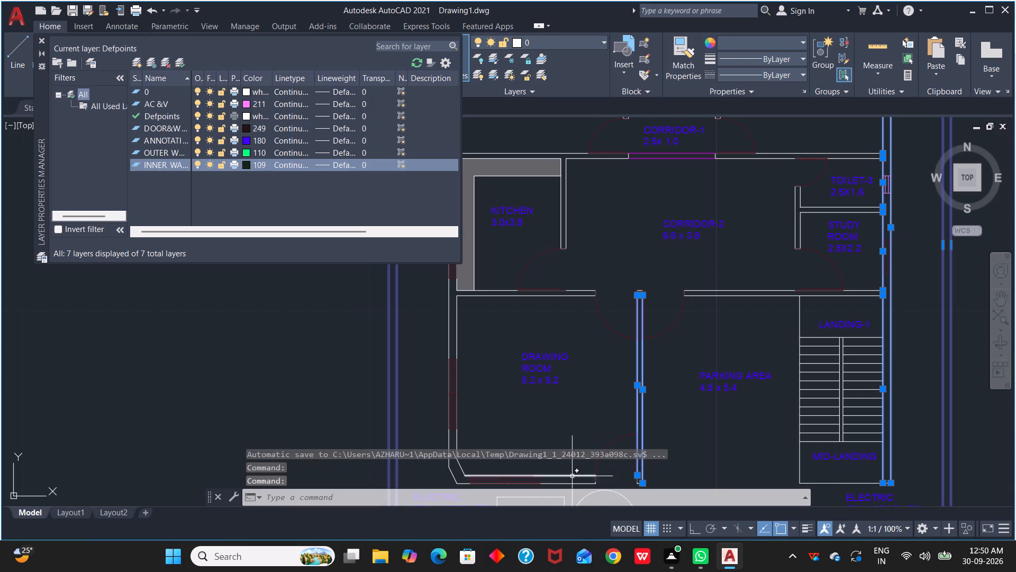
left_click(573, 475)
left_click(575, 486)
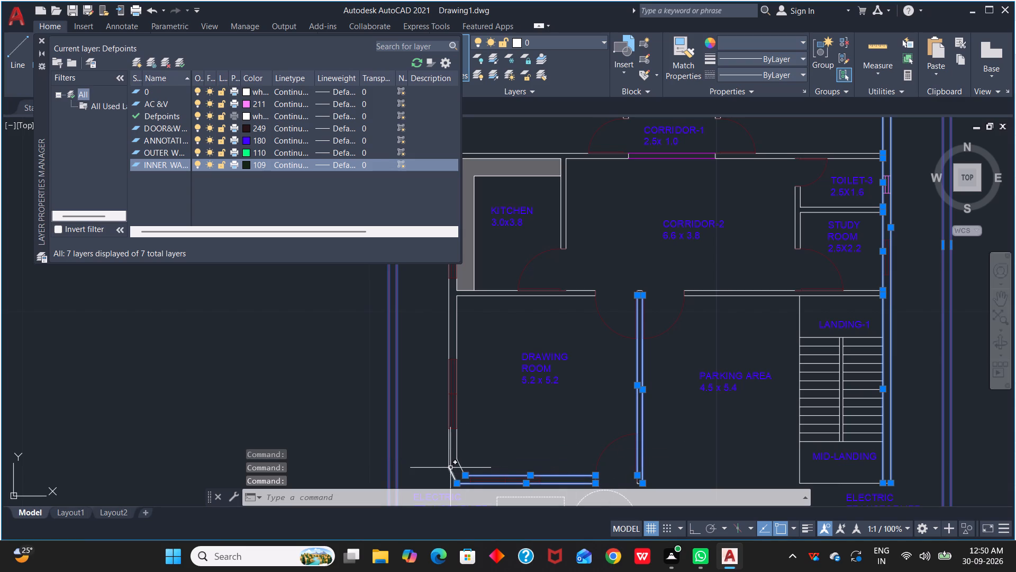
left_click(450, 471)
left_click(460, 466)
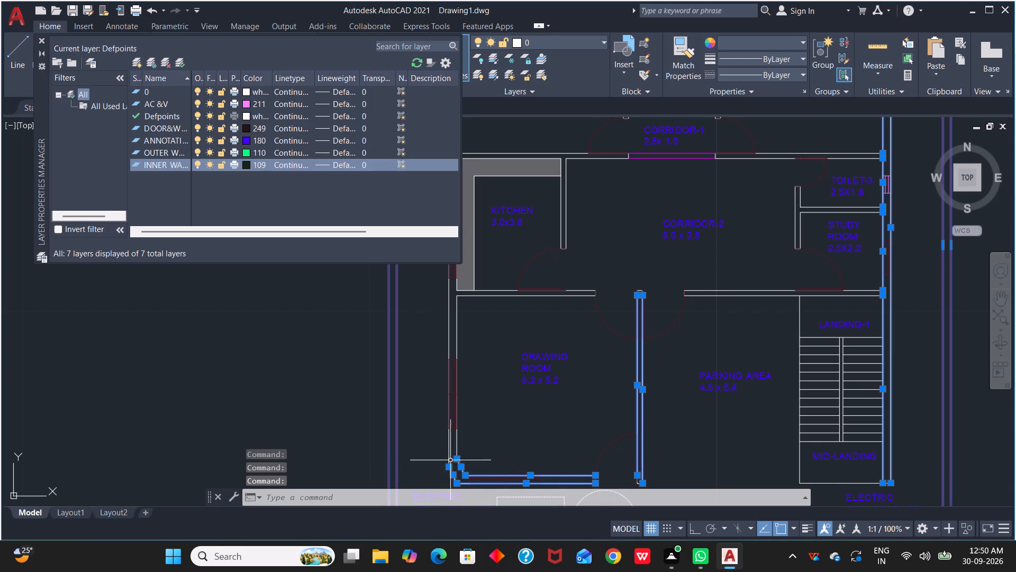
left_click(448, 449)
left_click(458, 445)
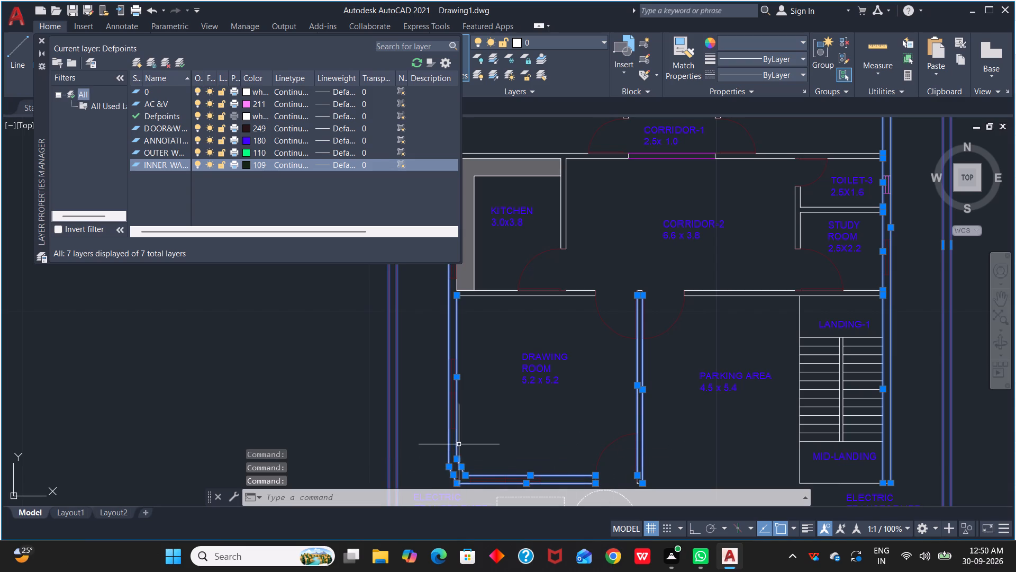
scroll(493, 391, "down", 1)
middle_click_drag(493, 391, 648, 401)
scroll(651, 365, "up", 2)
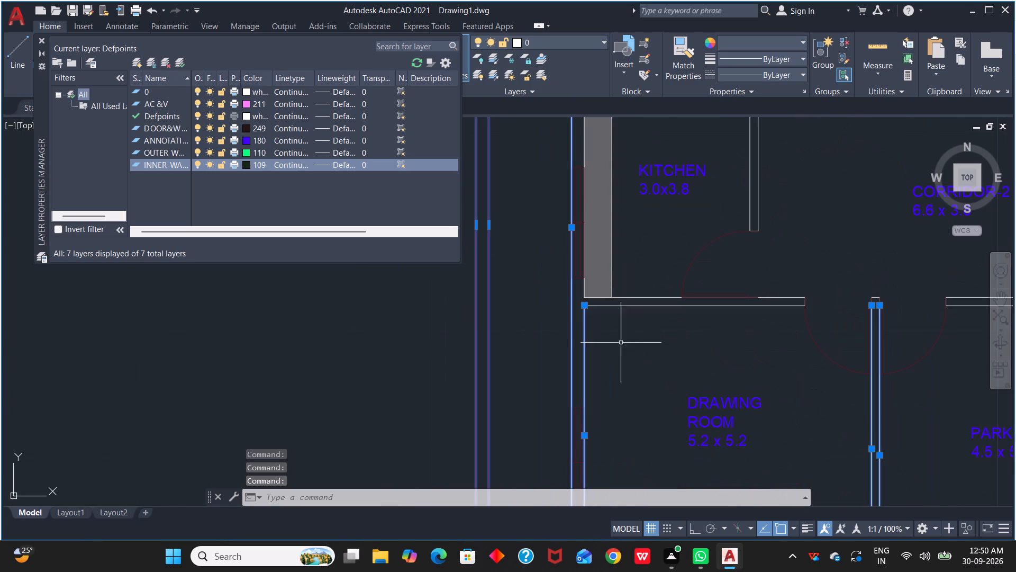
left_click(584, 289)
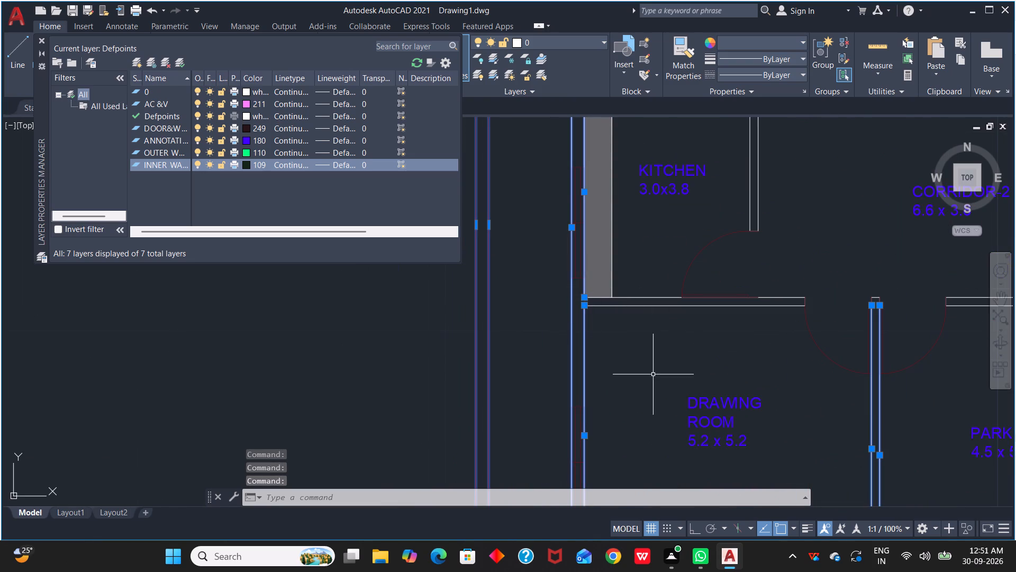
scroll(653, 374, "down", 3)
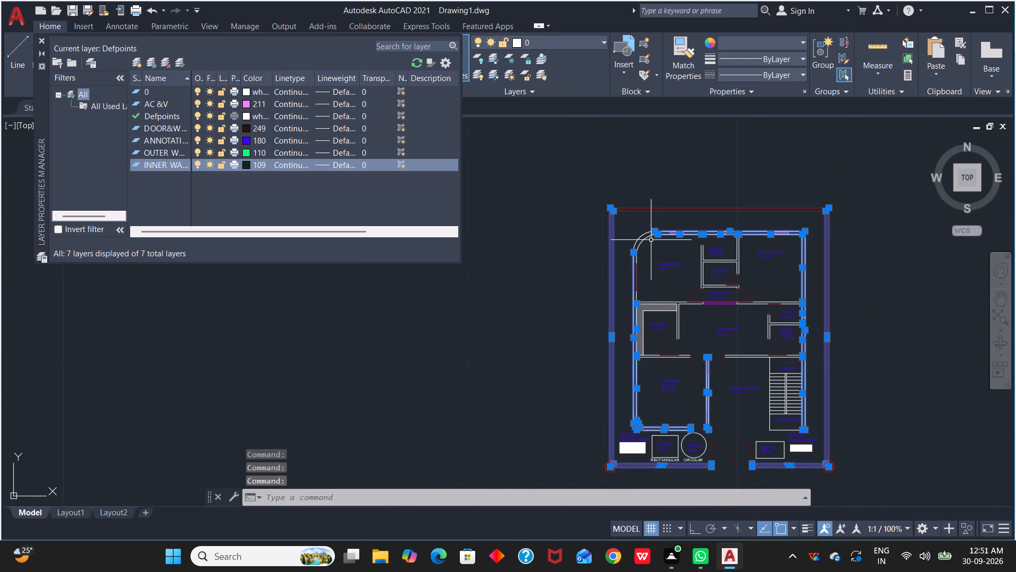
left_click(645, 240)
left_click(639, 241)
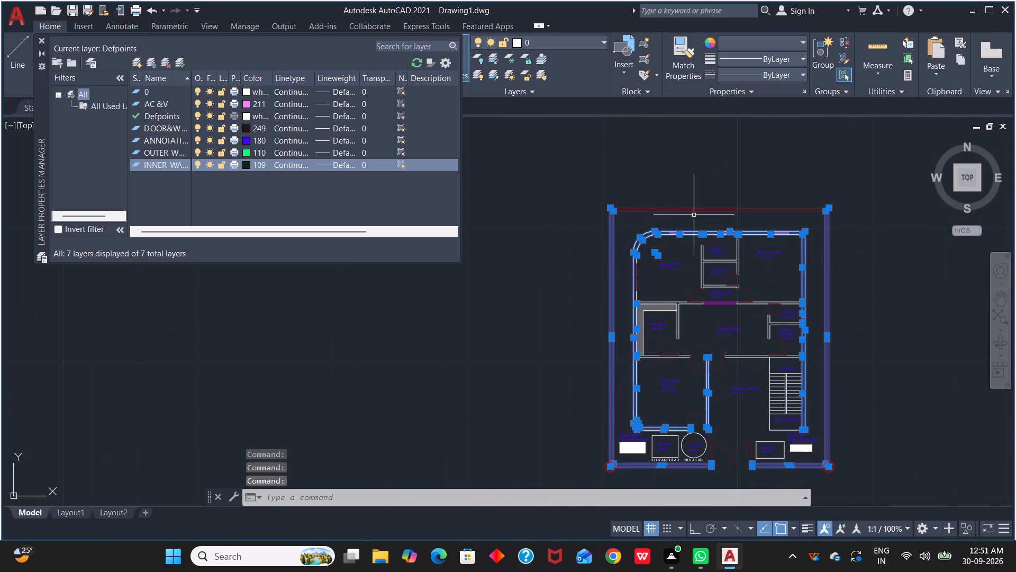
left_click(697, 212)
left_click(702, 208)
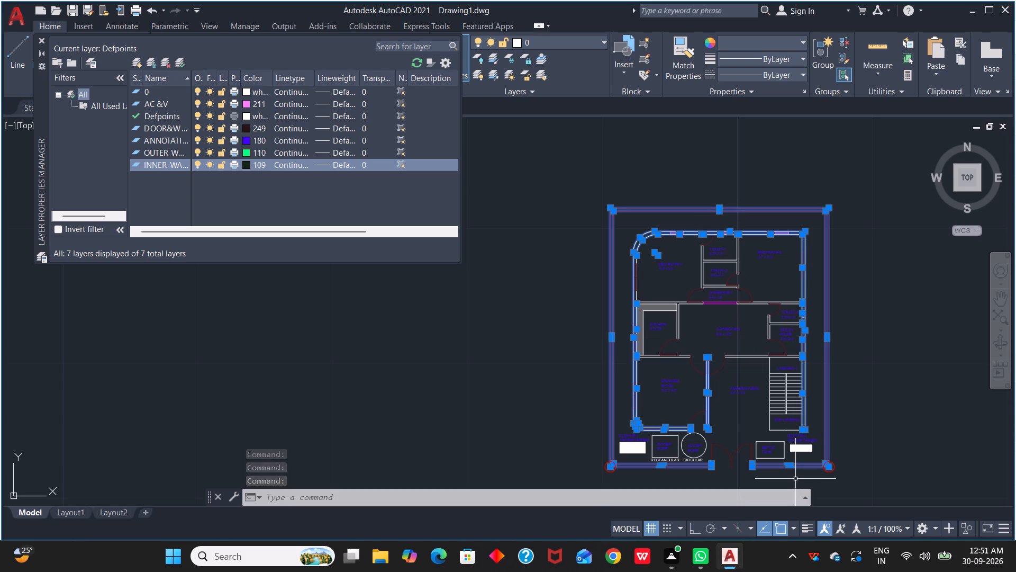
scroll(731, 378, "up", 1)
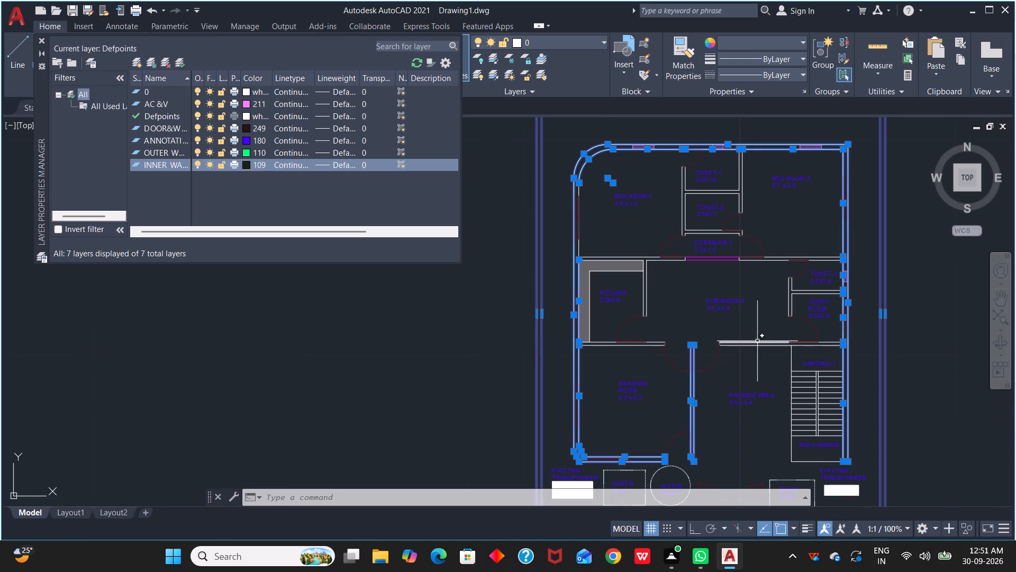
left_click(757, 341)
left_click(775, 346)
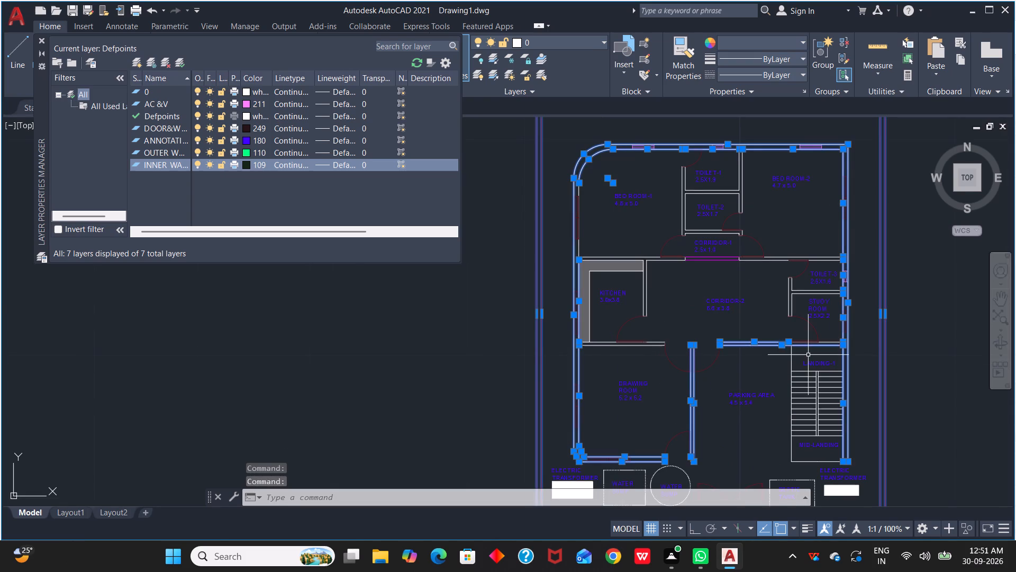
scroll(808, 355, "up", 3)
left_click(865, 304)
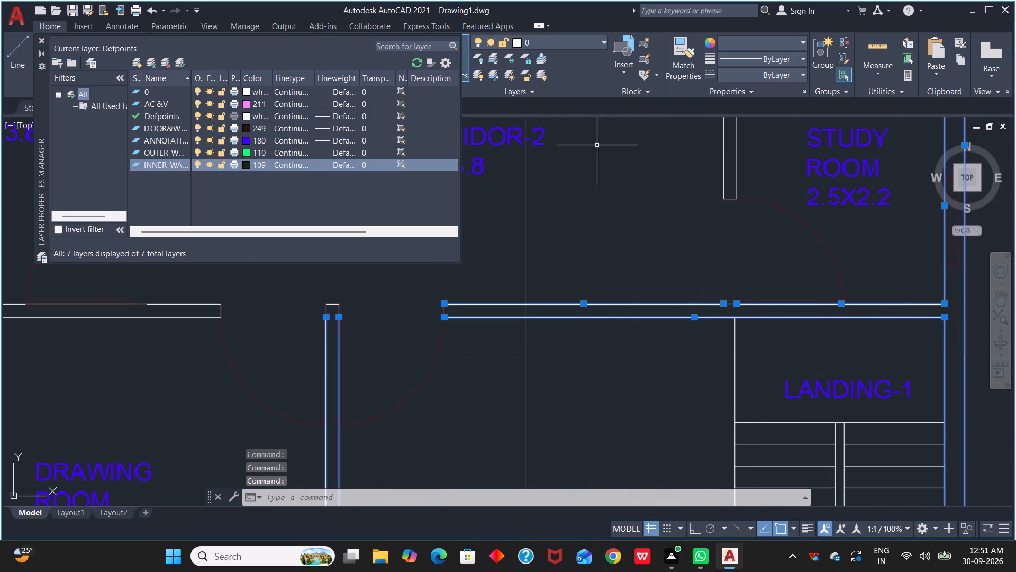
left_click(179, 152)
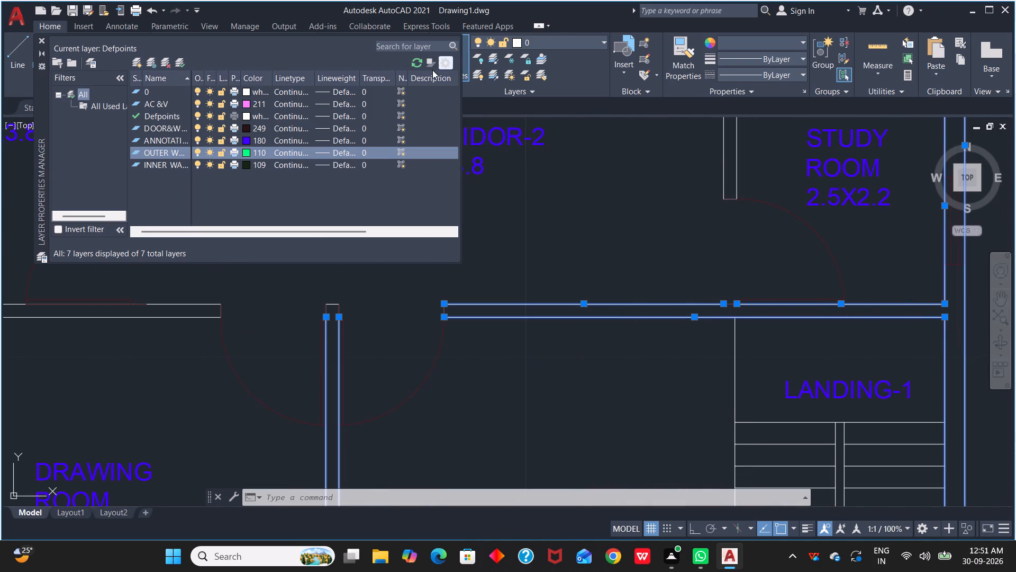
left_click(602, 42)
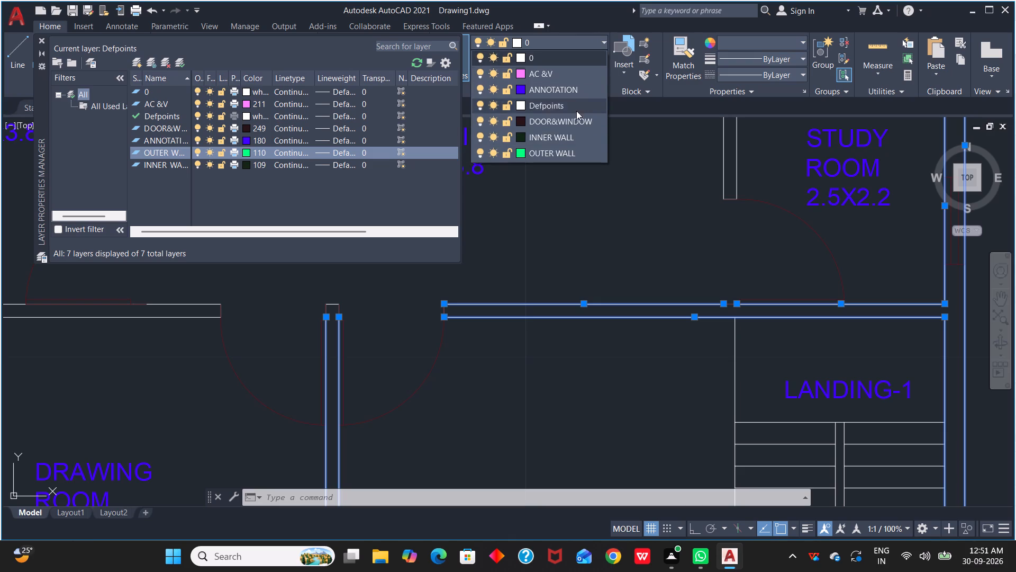
left_click(547, 154)
scroll(583, 200, "down", 3)
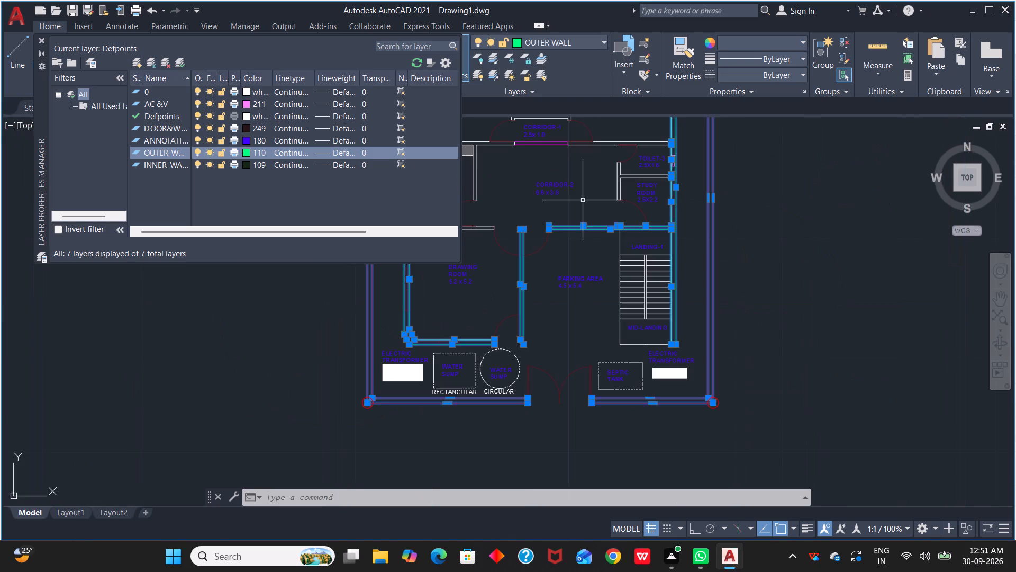
key("Escape")
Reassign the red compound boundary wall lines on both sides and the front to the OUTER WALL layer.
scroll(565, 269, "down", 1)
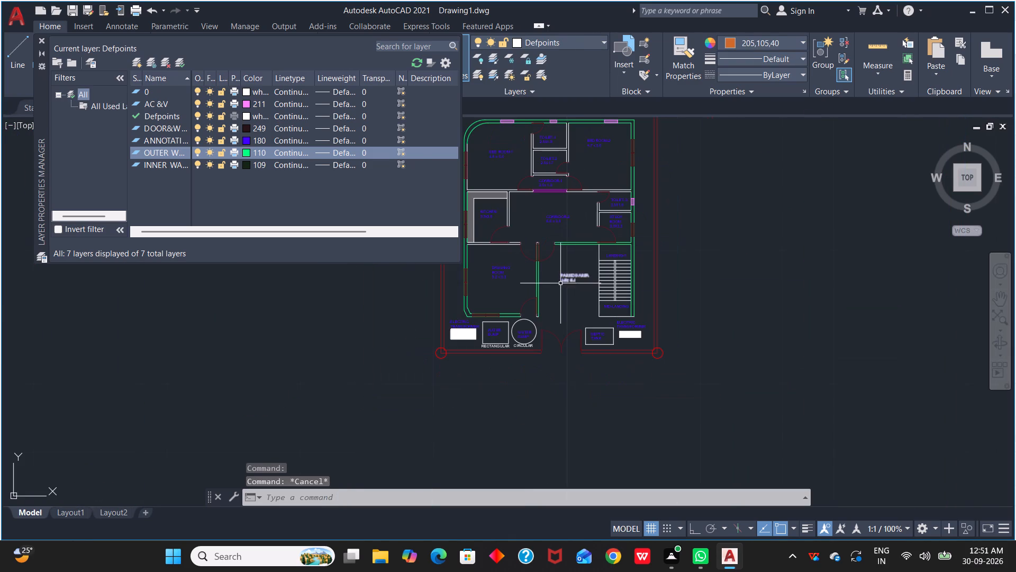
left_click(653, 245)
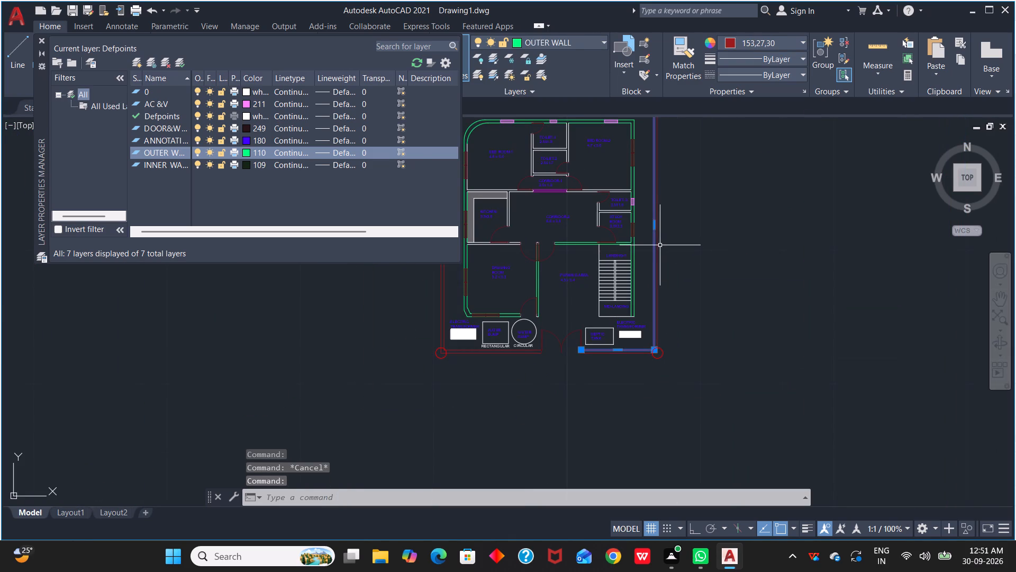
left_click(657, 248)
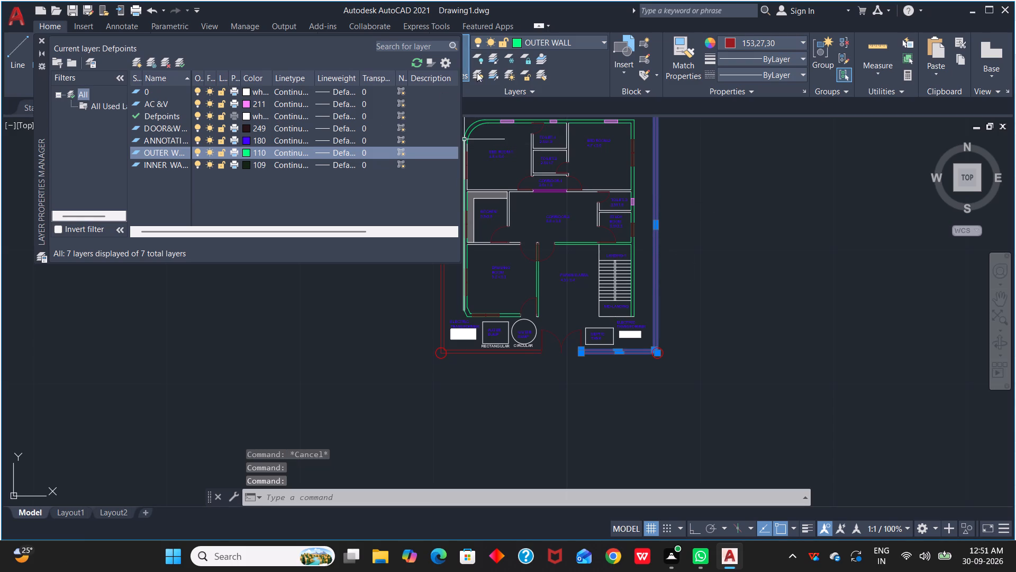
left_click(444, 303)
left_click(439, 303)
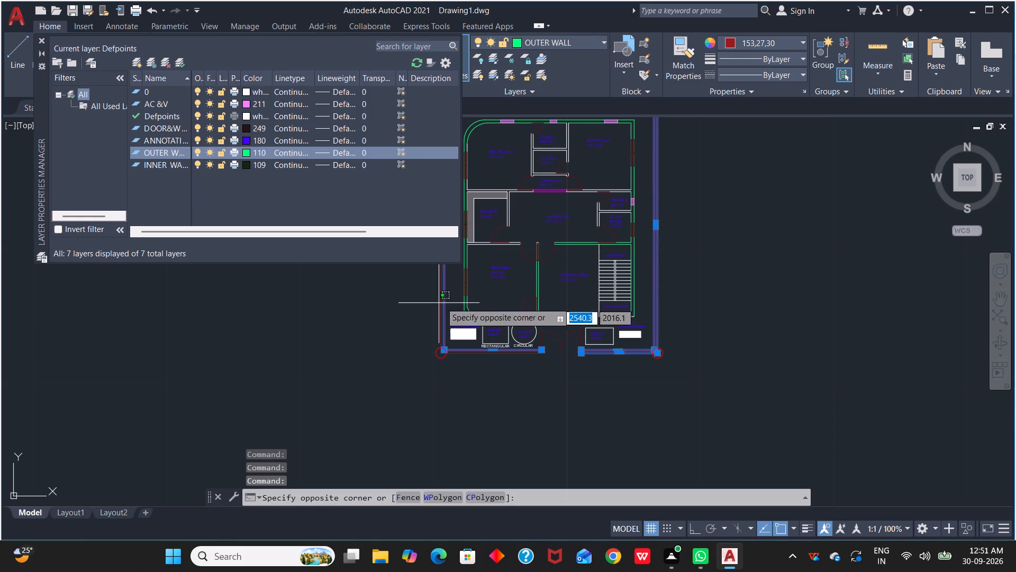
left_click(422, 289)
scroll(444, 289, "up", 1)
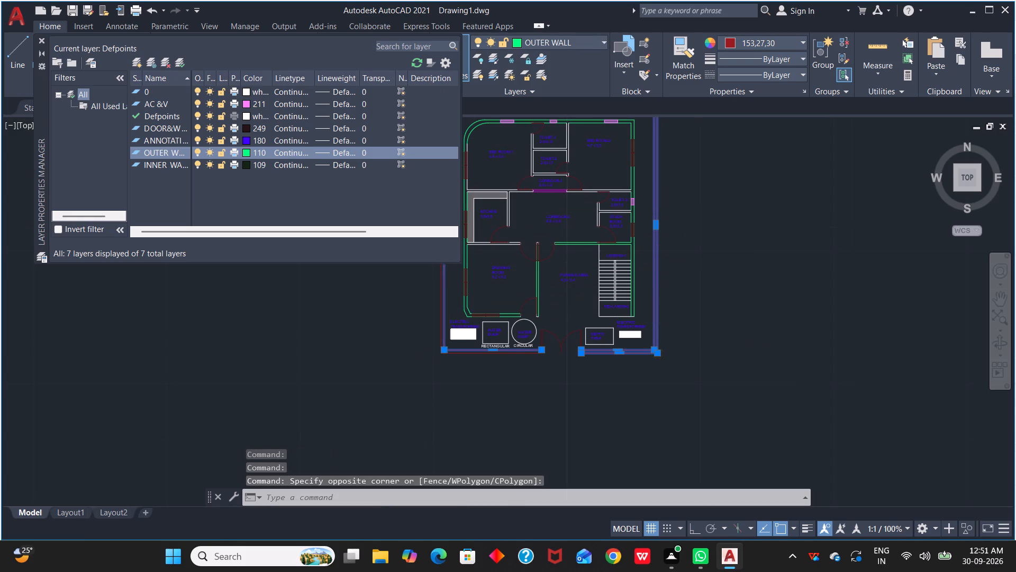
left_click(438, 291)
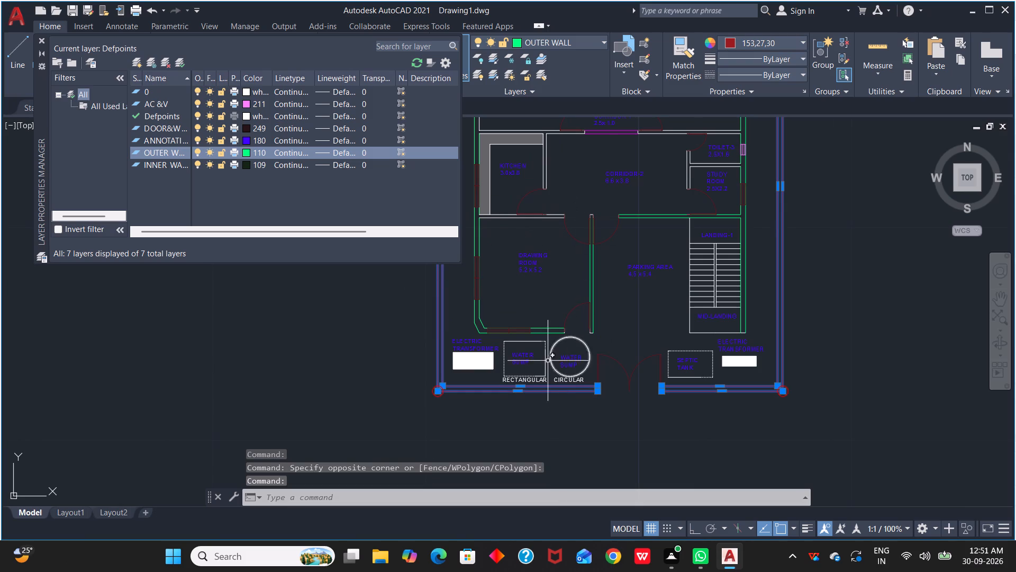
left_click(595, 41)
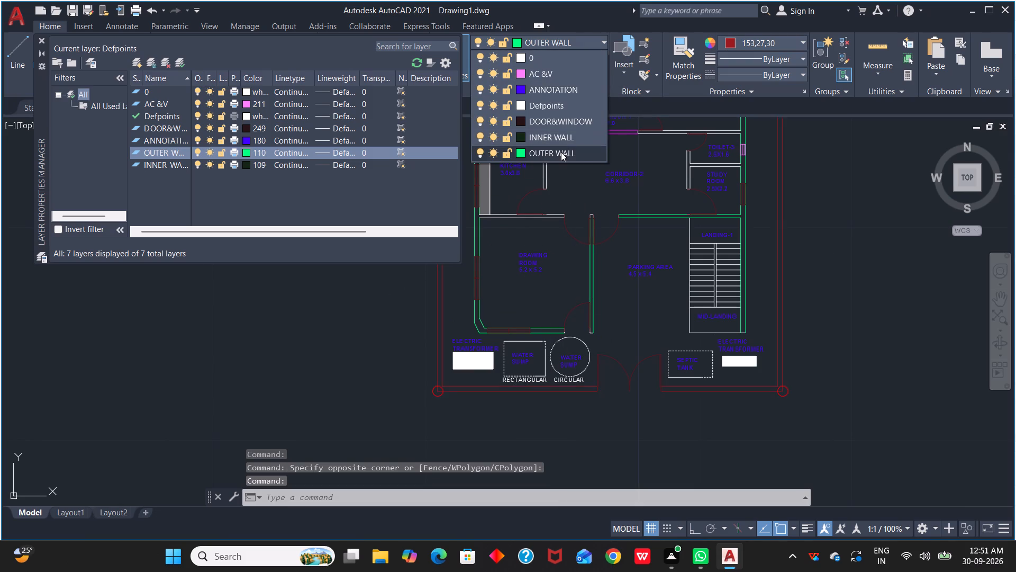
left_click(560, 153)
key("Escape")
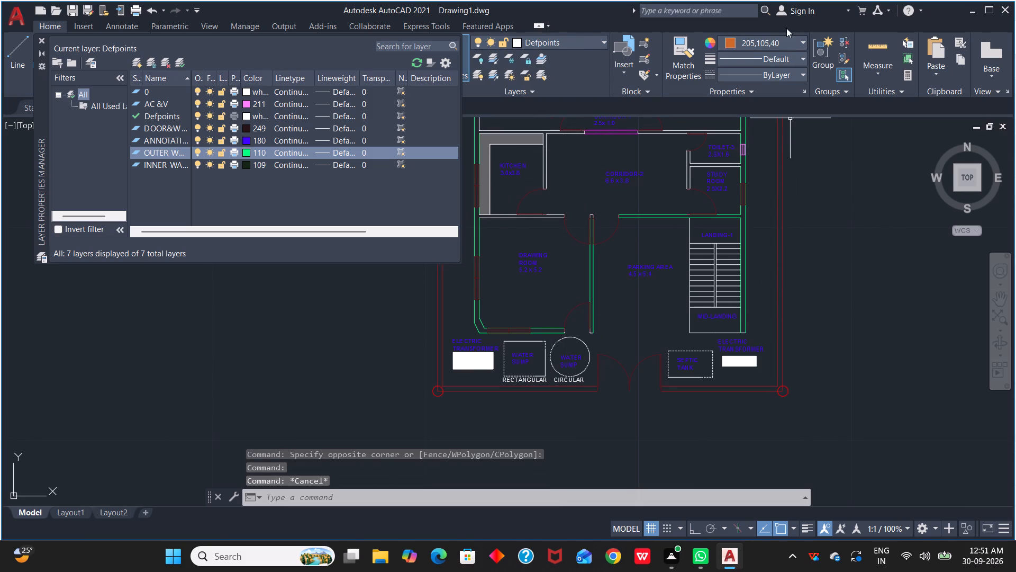
Set the current object colour to ByLayer with nothing selected.
left_click(804, 44)
left_click(752, 55)
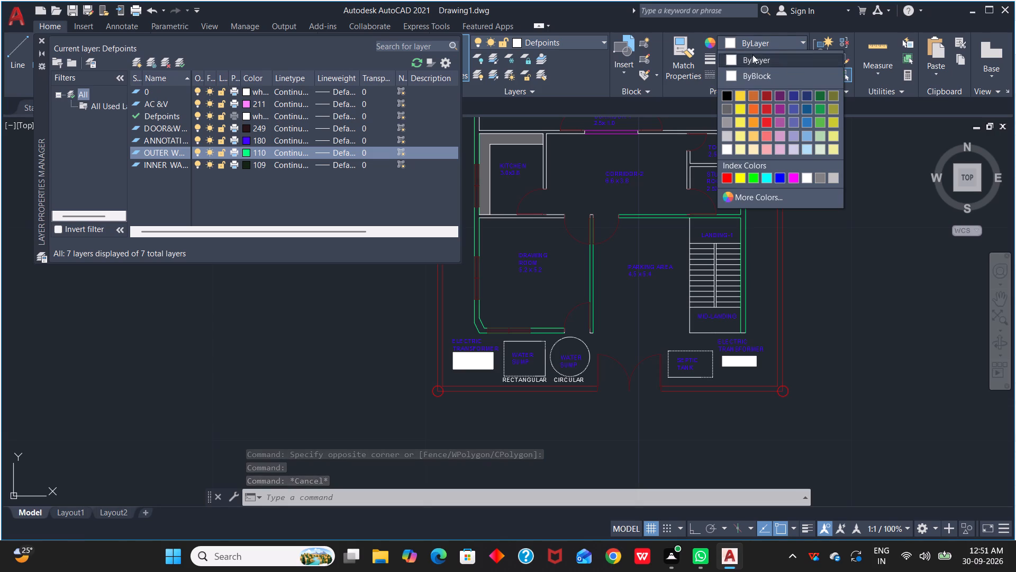
Set the colour of the compound boundary lines along both sides and the front to ByLayer.
left_click(784, 198)
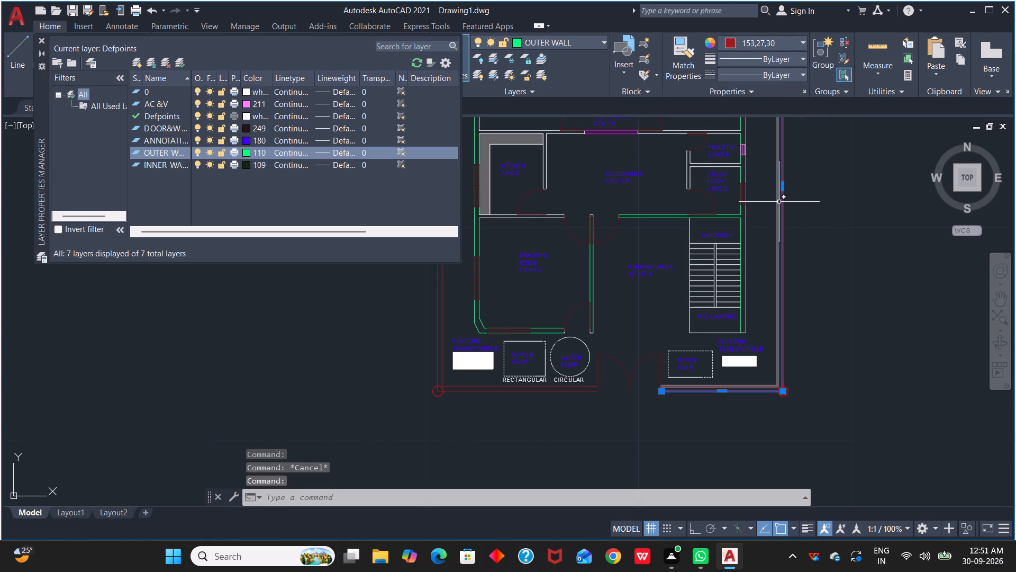
left_click(779, 202)
left_click(803, 41)
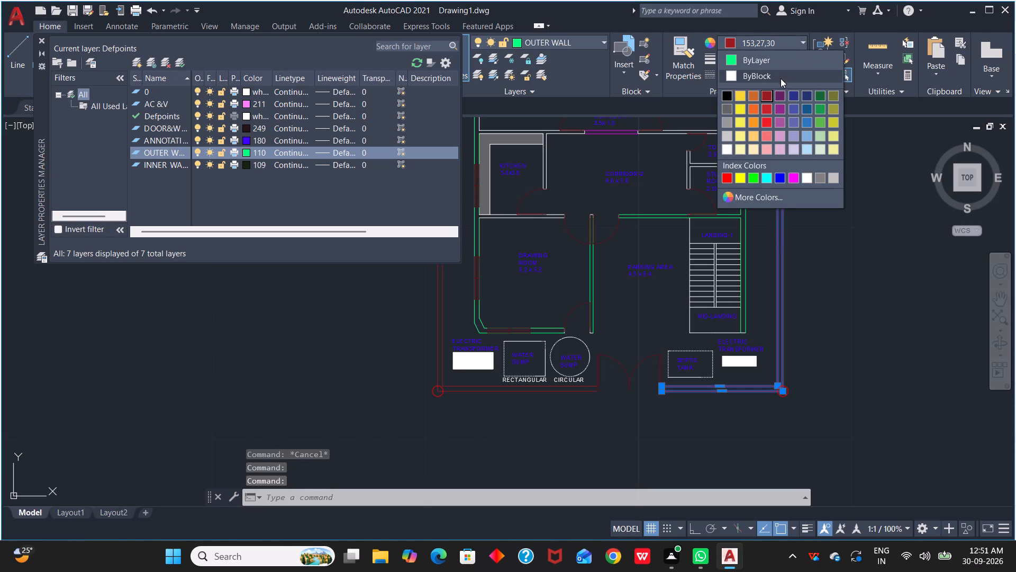
left_click(775, 64)
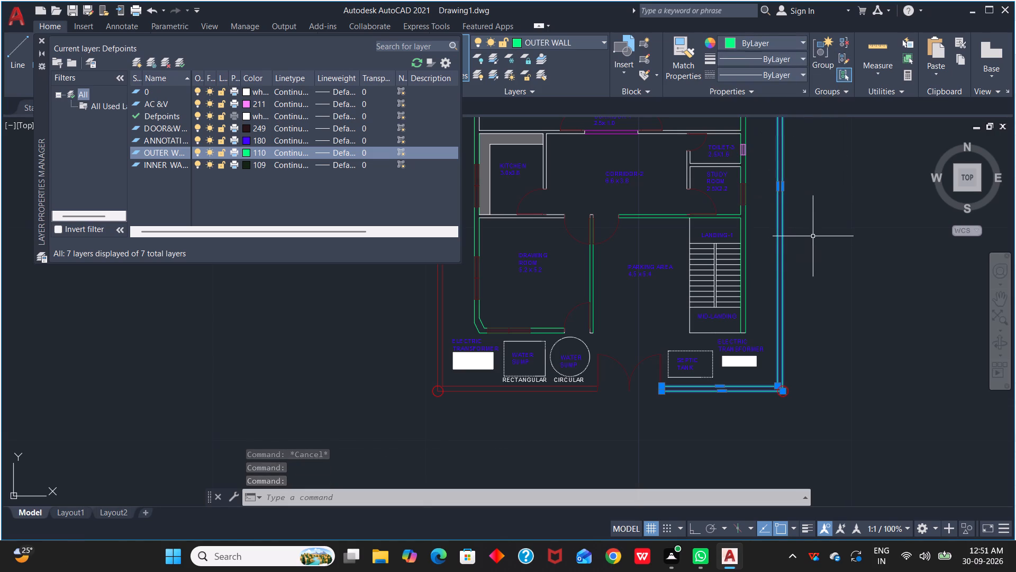
left_click(442, 332)
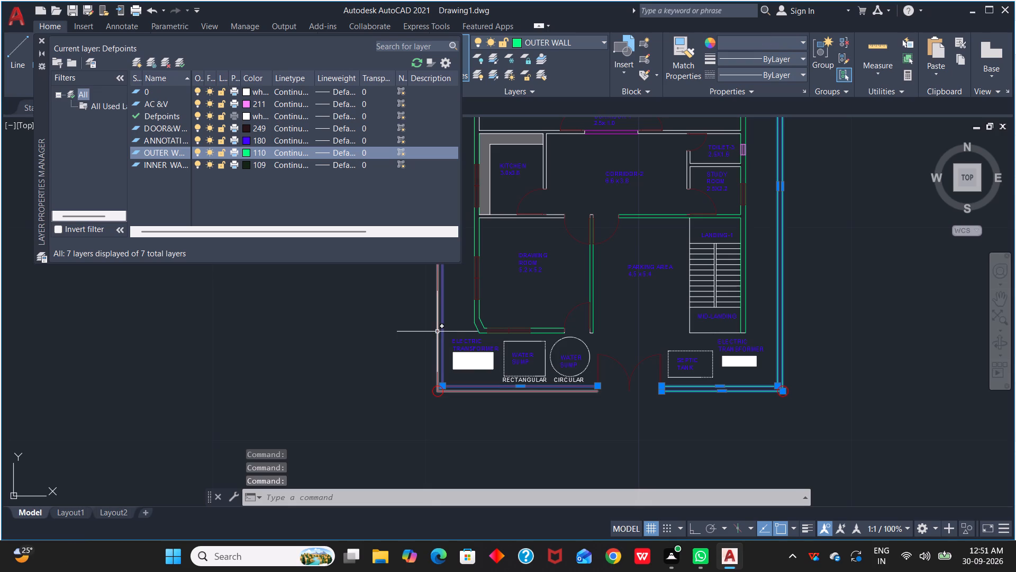
left_click(437, 332)
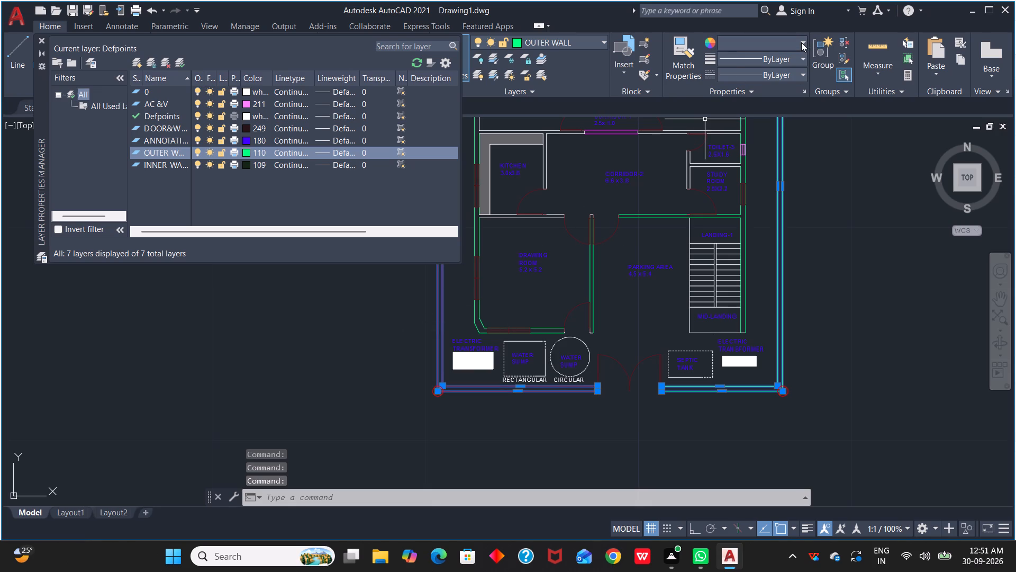
left_click(801, 42)
left_click(770, 62)
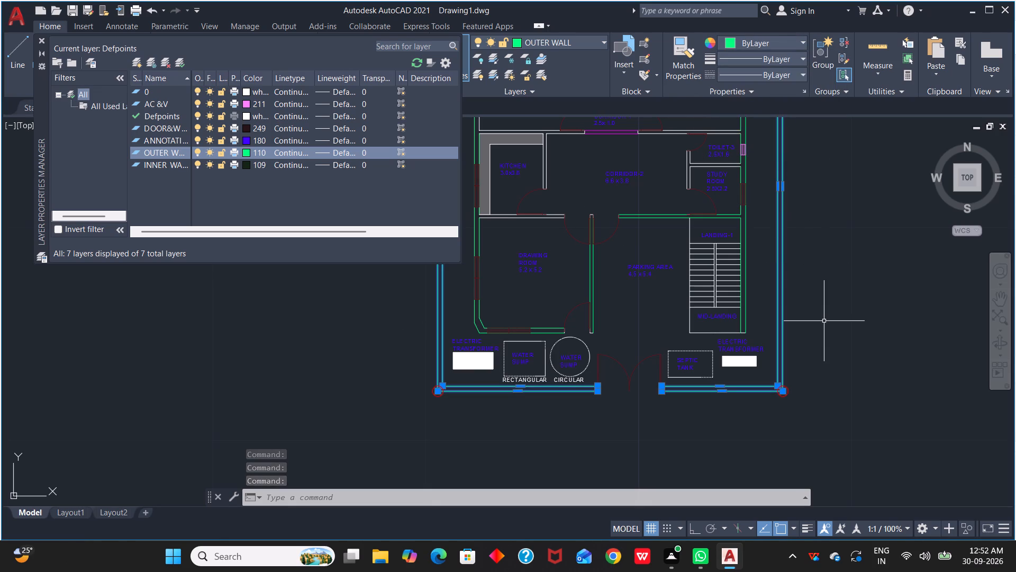
Set the colour of the two compound boundary lines behind the bedrooms to ByLayer and clear the selection.
scroll(824, 297, "down", 1)
middle_click_drag(824, 302, 864, 440)
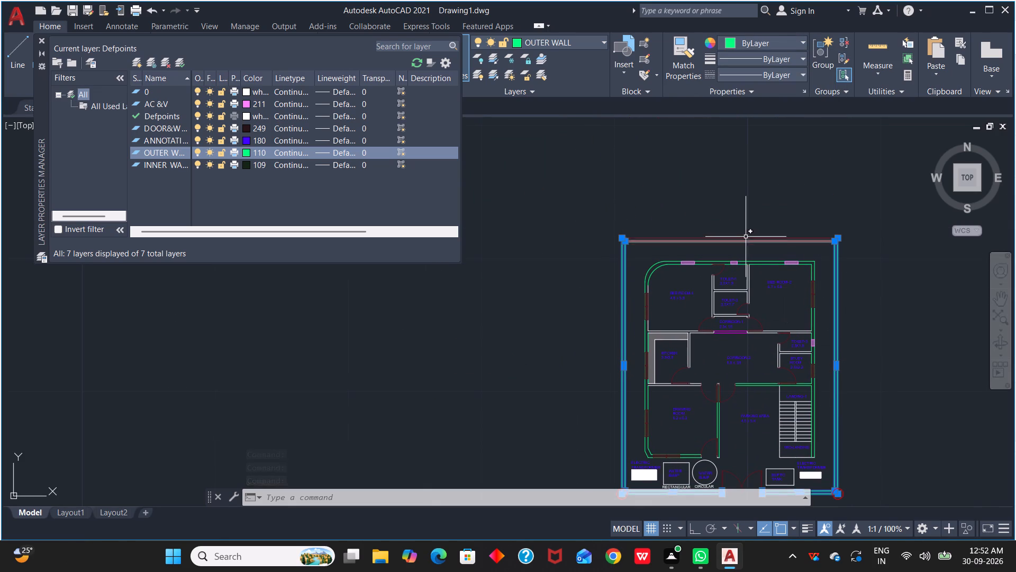
left_click(746, 236)
left_click(743, 241)
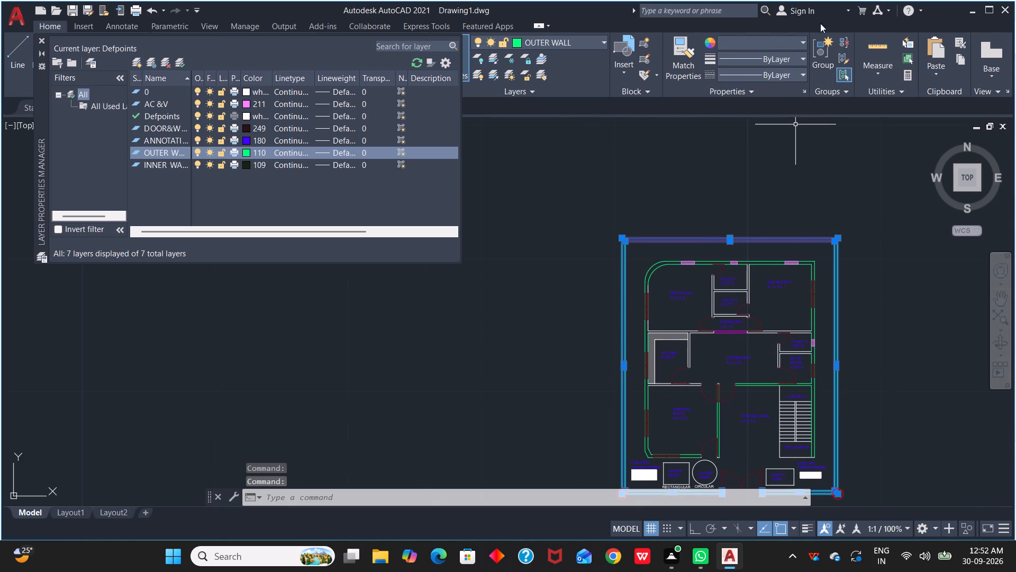
left_click(807, 44)
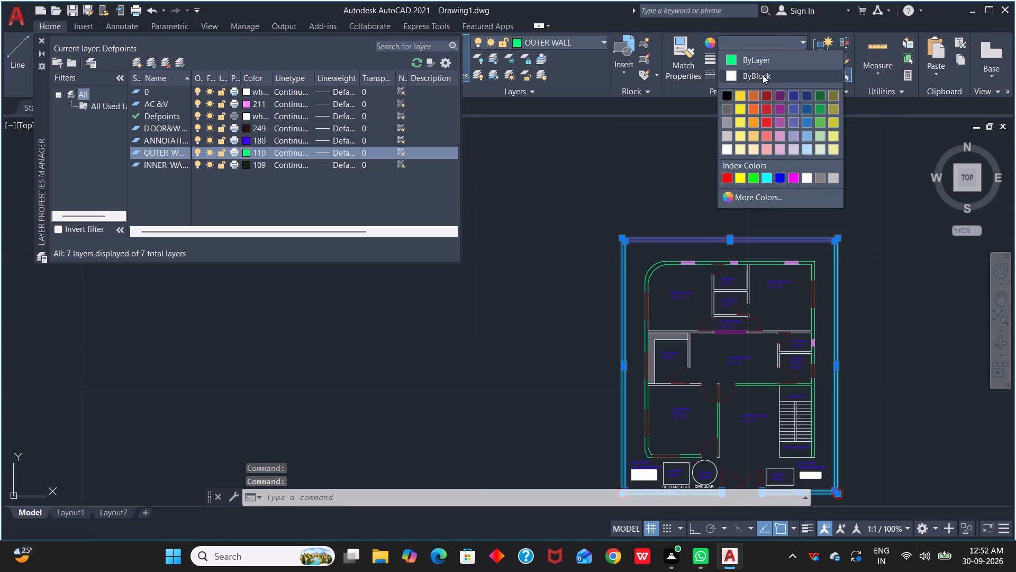
left_click(766, 58)
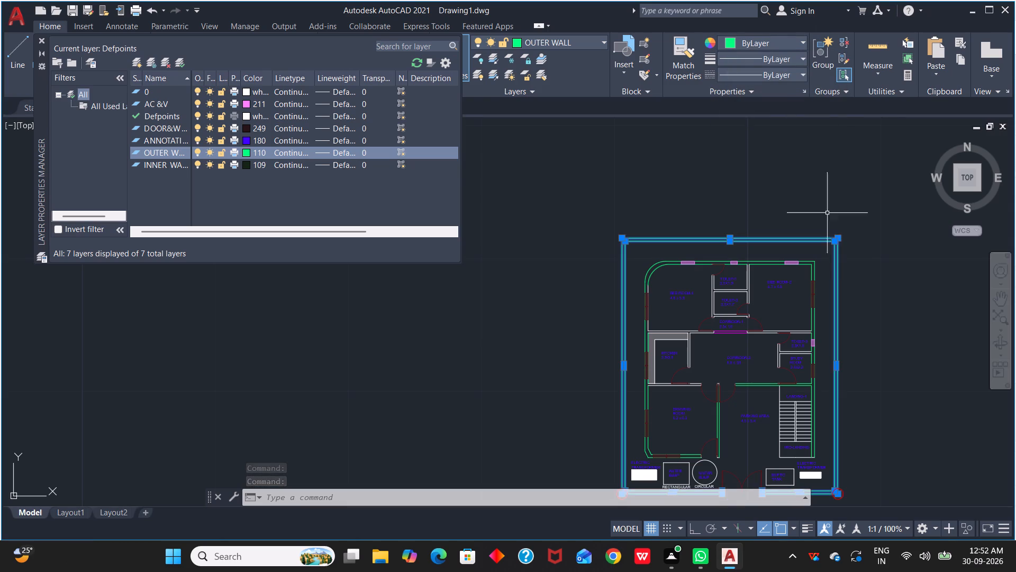
scroll(841, 225, "down", 2)
scroll(853, 272, "up", 1)
middle_click(846, 266)
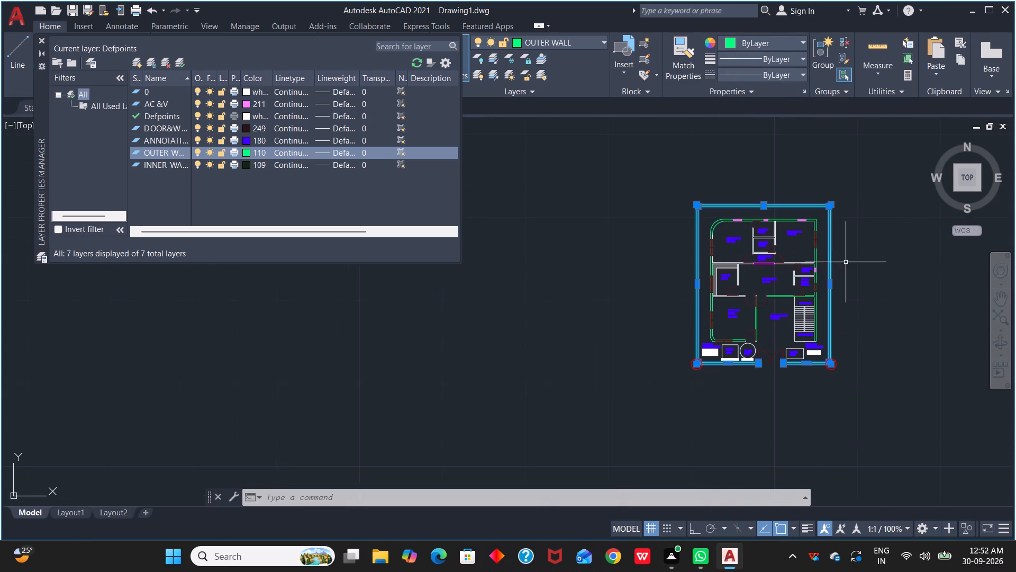
key("Escape")
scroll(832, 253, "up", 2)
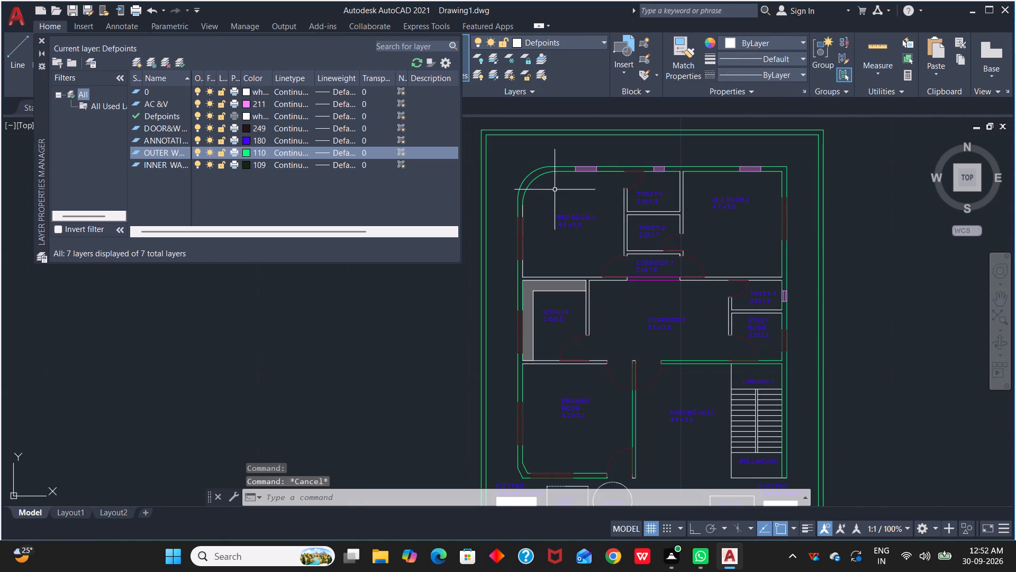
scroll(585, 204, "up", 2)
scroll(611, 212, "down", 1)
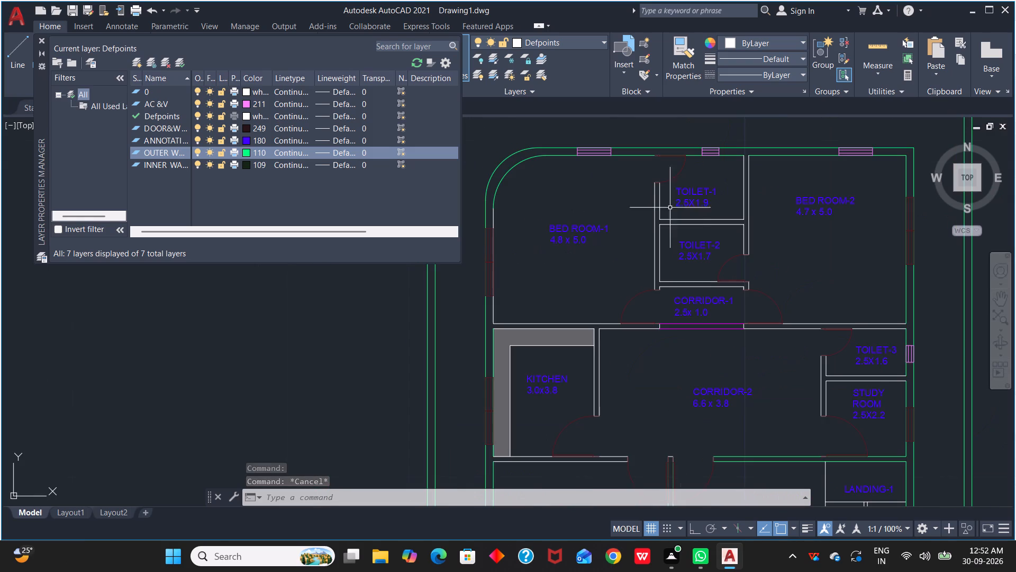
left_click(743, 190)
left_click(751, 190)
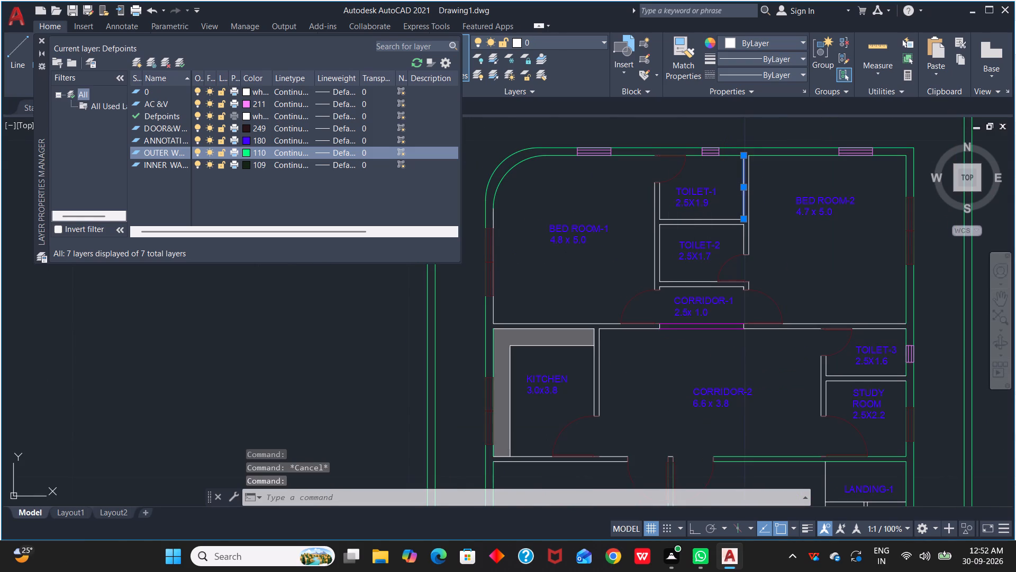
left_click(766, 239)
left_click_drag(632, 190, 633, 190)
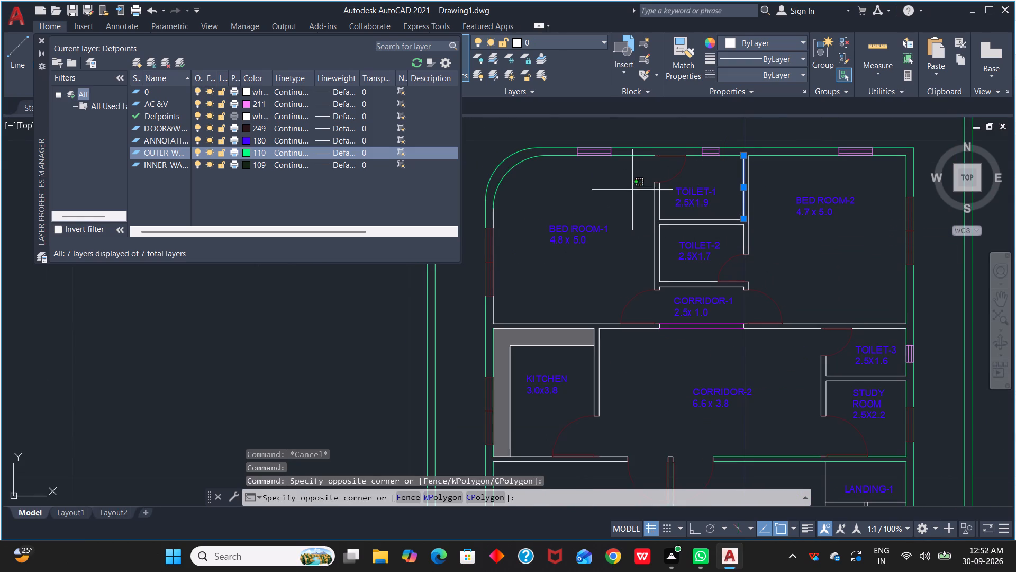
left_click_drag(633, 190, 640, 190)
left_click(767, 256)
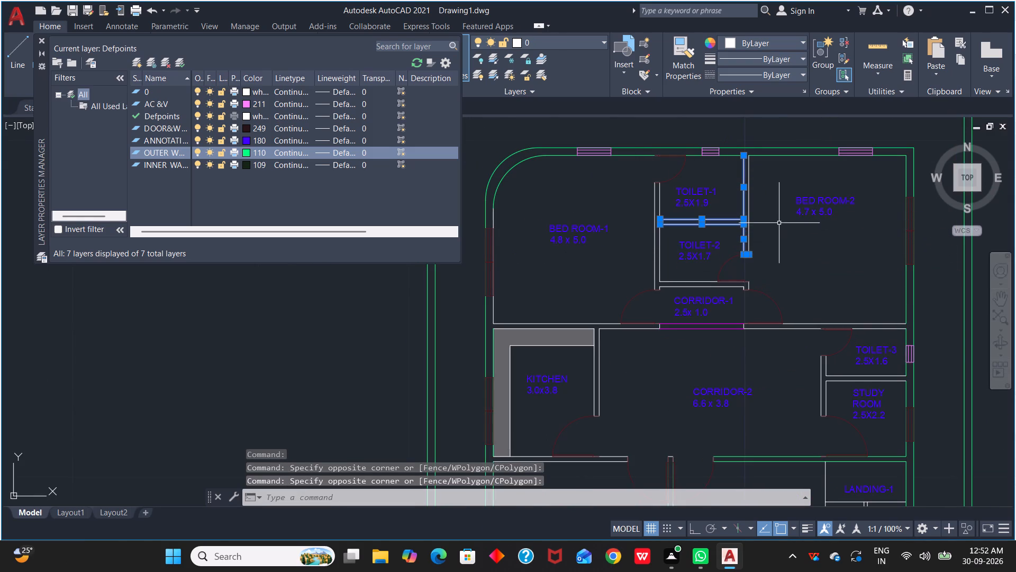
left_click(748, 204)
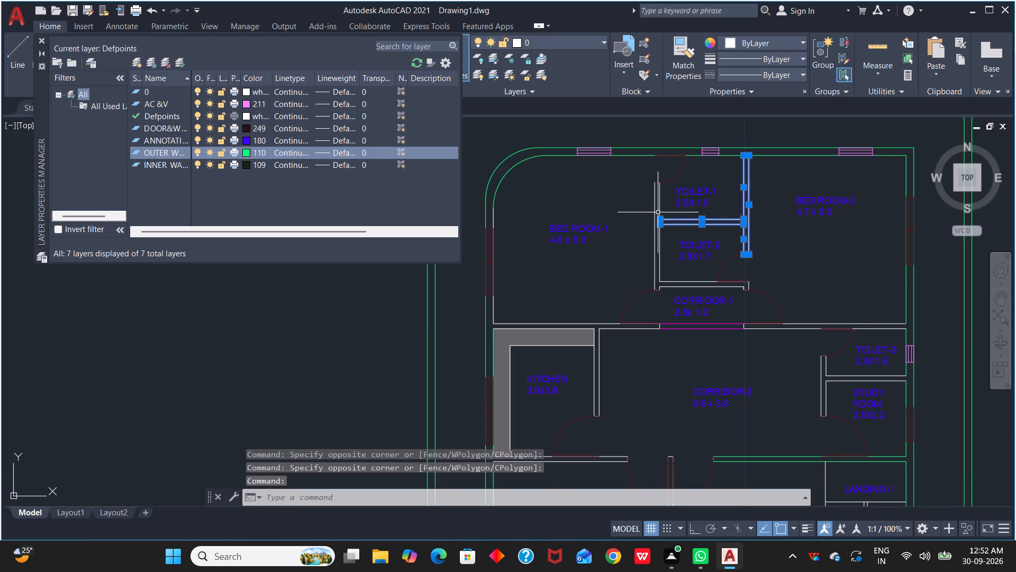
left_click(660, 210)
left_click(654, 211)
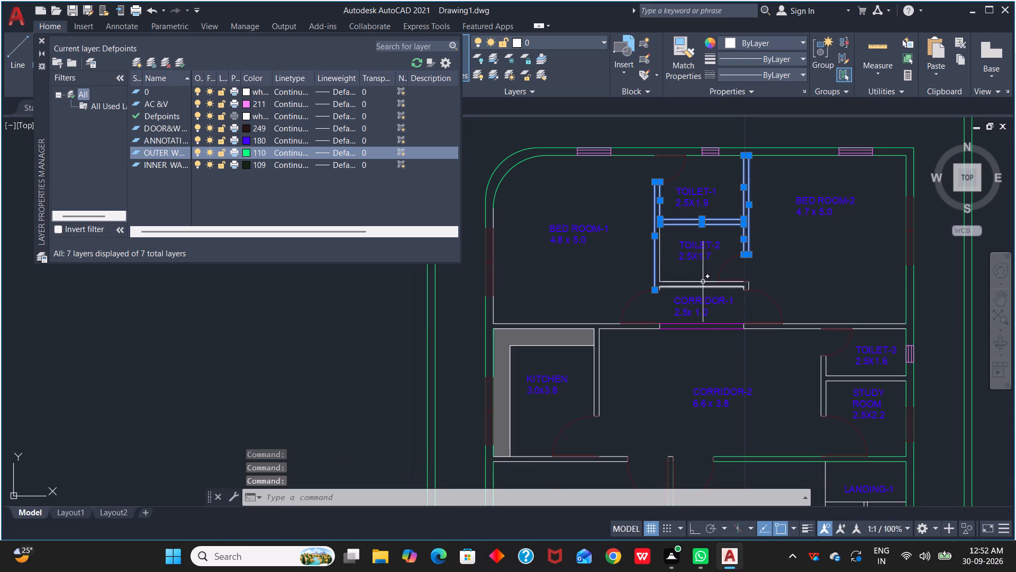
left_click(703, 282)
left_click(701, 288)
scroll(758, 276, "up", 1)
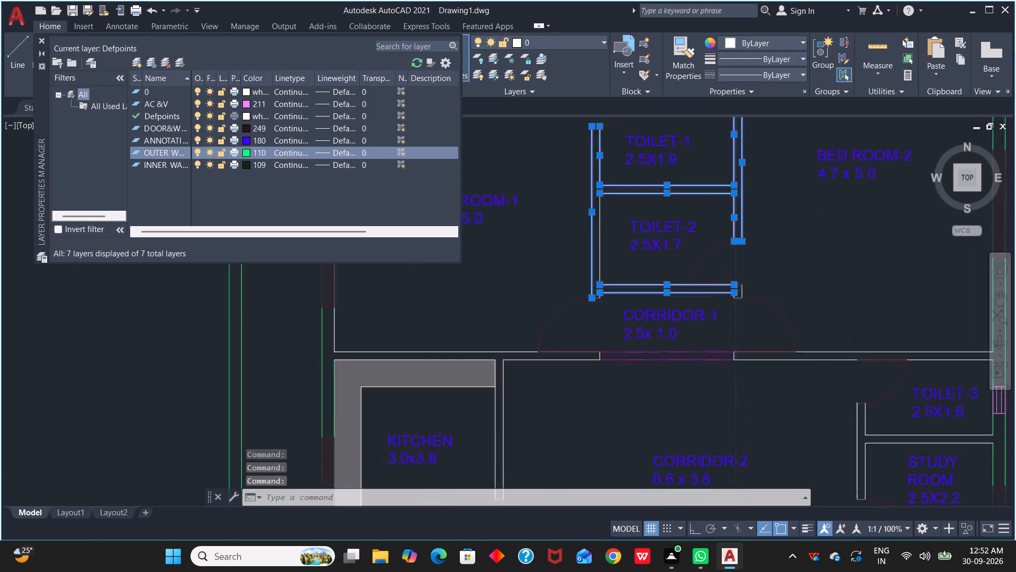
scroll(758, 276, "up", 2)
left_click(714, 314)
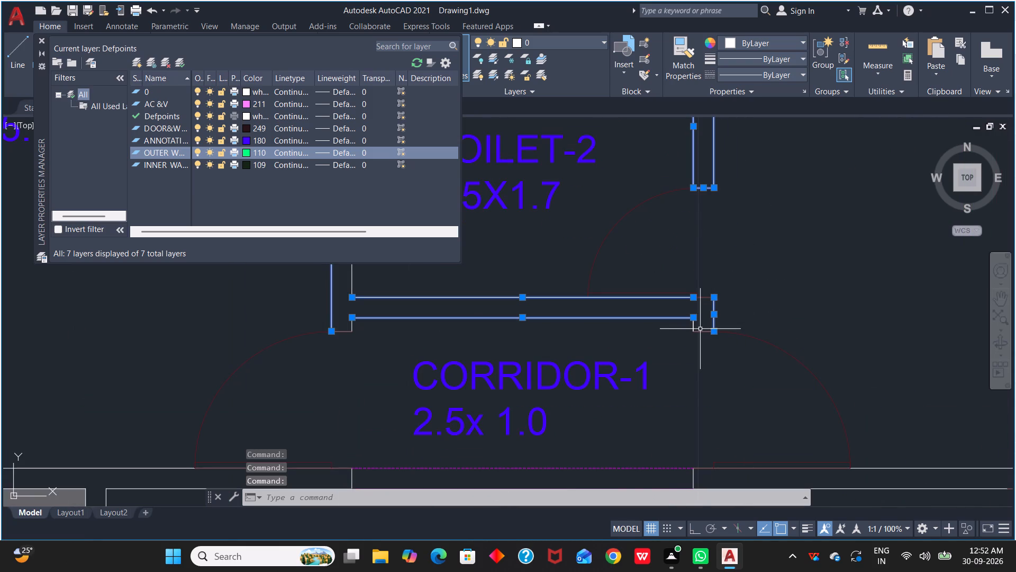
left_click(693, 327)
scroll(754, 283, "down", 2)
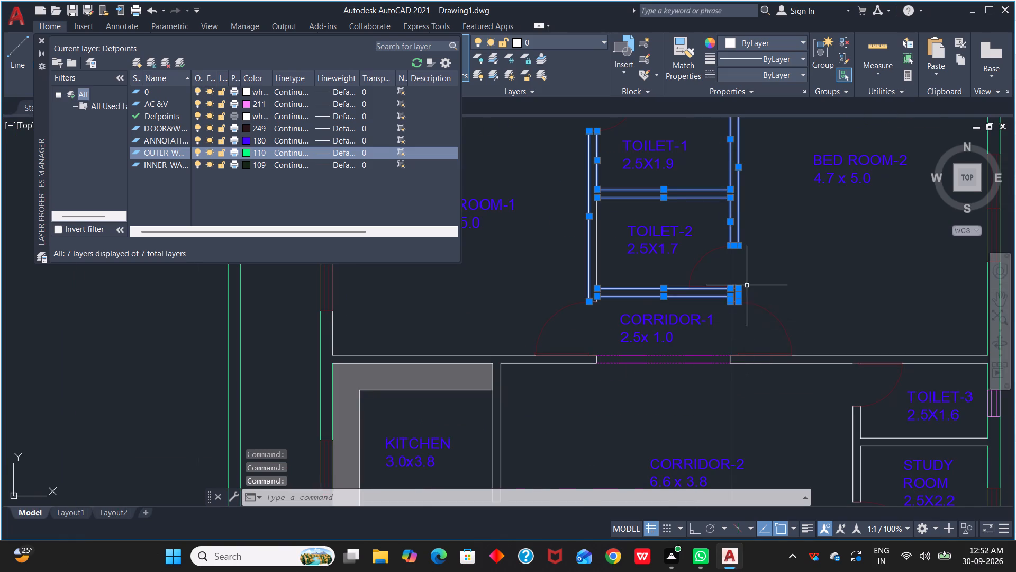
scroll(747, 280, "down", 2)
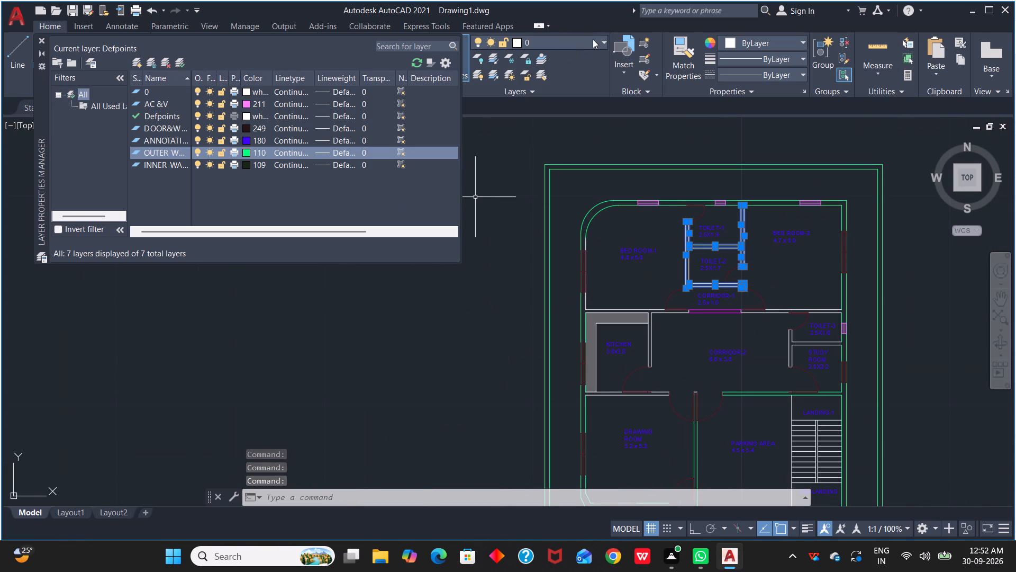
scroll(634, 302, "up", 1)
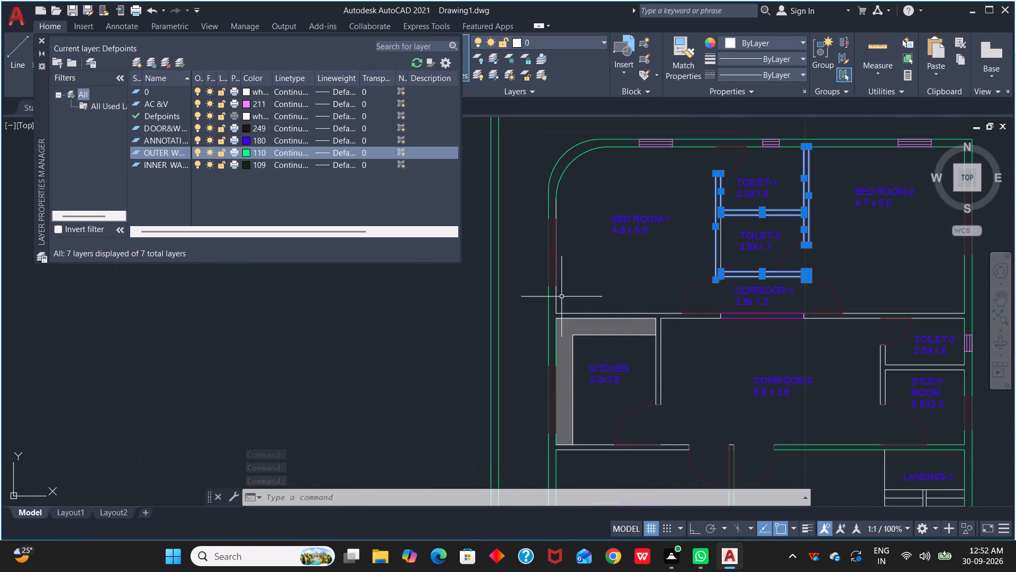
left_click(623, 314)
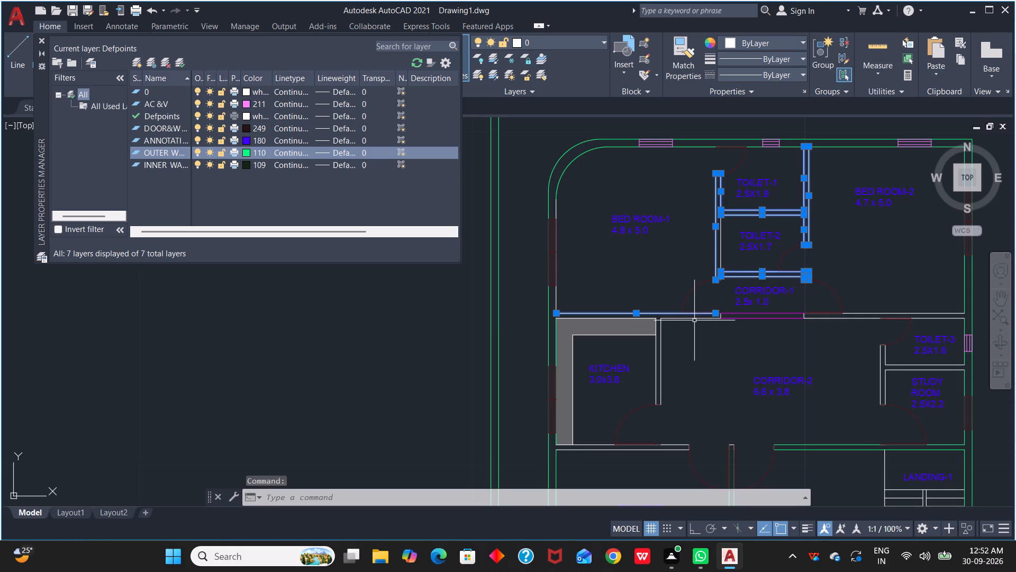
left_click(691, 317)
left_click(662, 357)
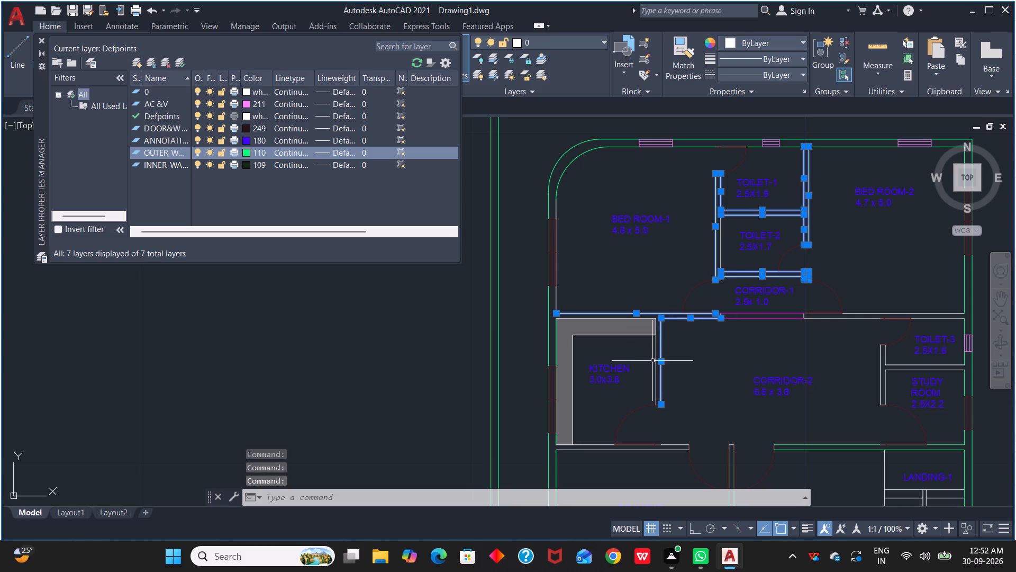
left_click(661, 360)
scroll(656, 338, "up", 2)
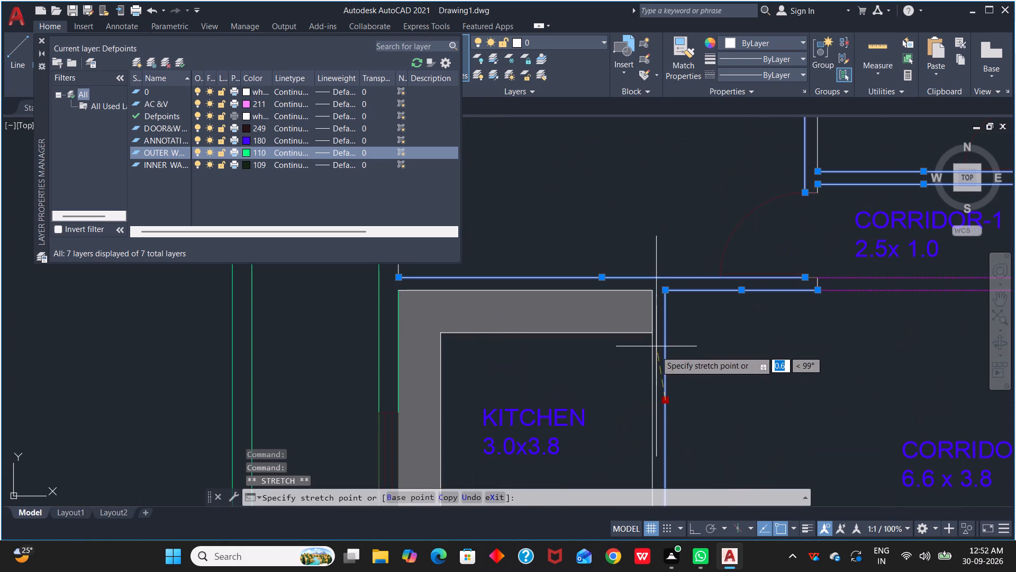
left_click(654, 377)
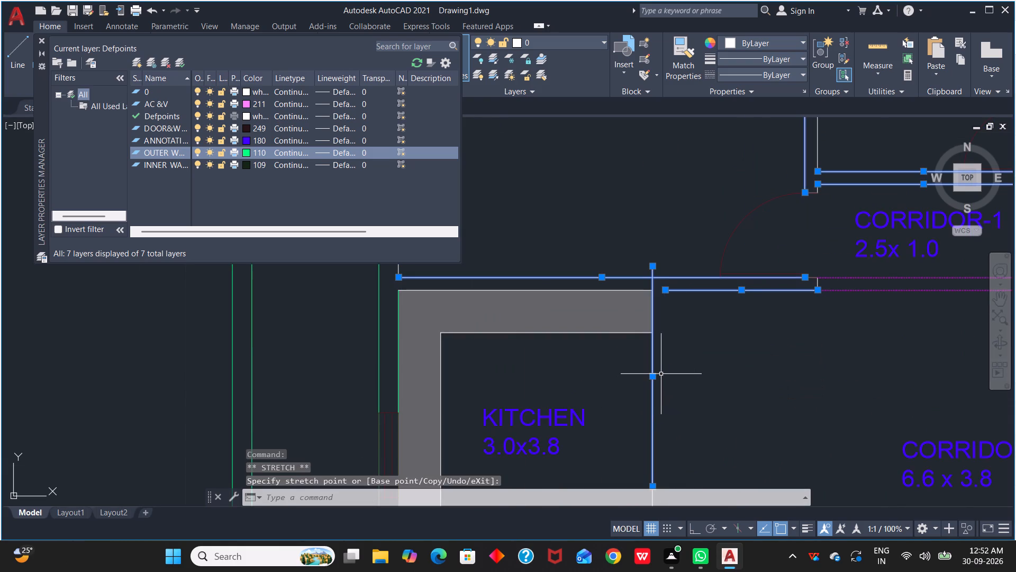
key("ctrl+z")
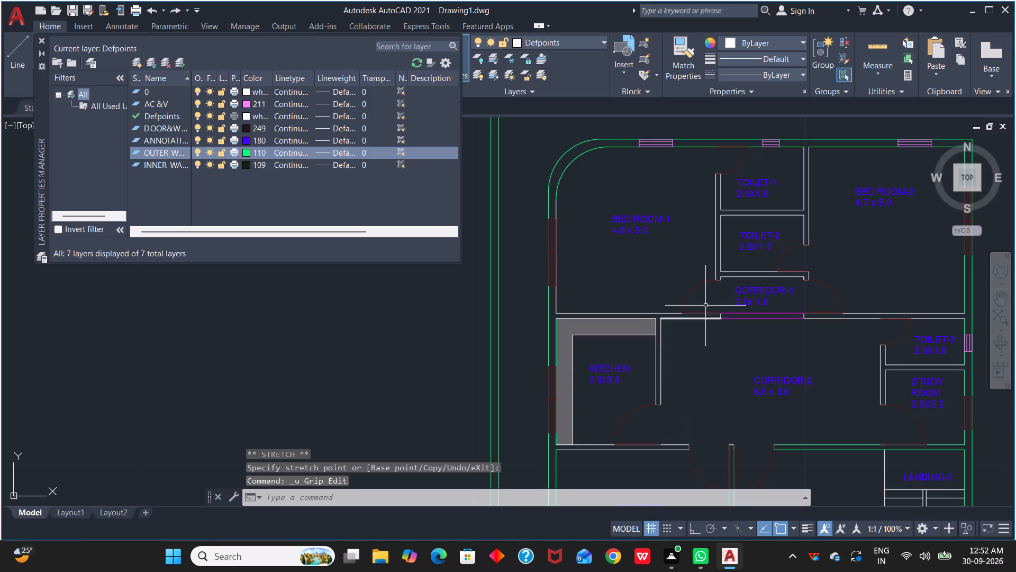
Freeze the AC &V, DOOR&WINDOW, ANNOTATION and OUTER WALL layers, leaving layer 0 thawed.
scroll(672, 245, "down", 2)
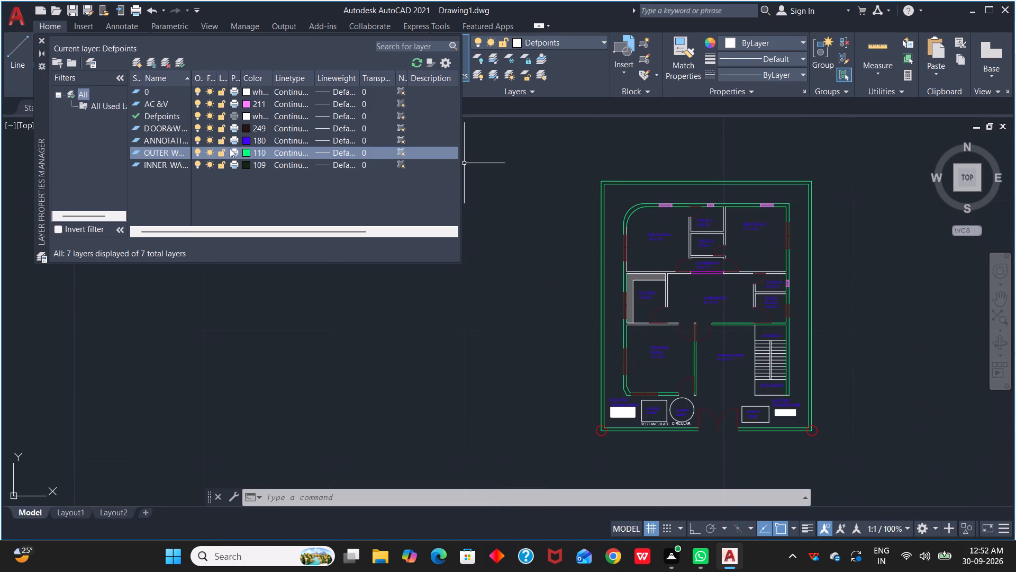
left_click(207, 103)
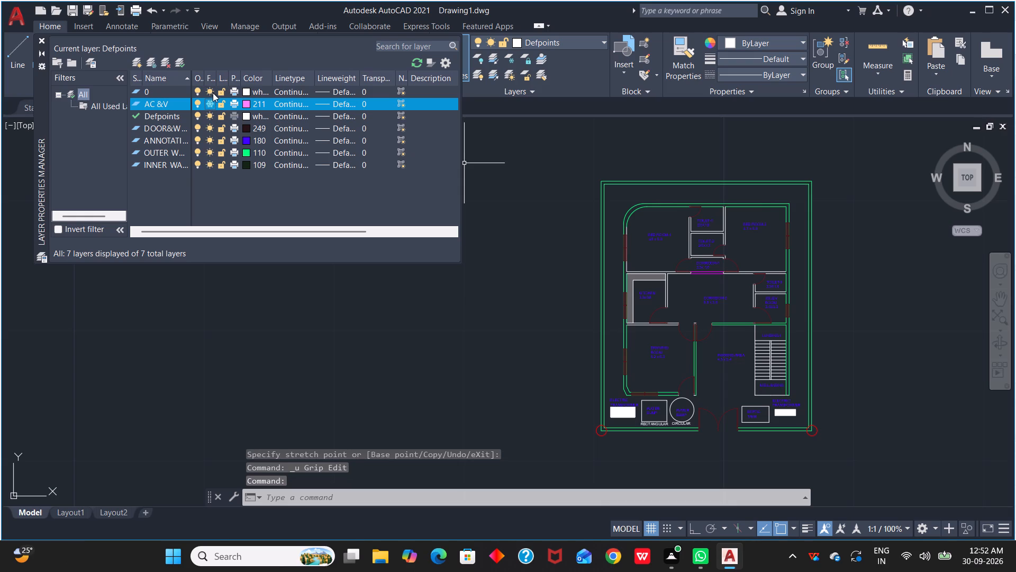
left_click(210, 90)
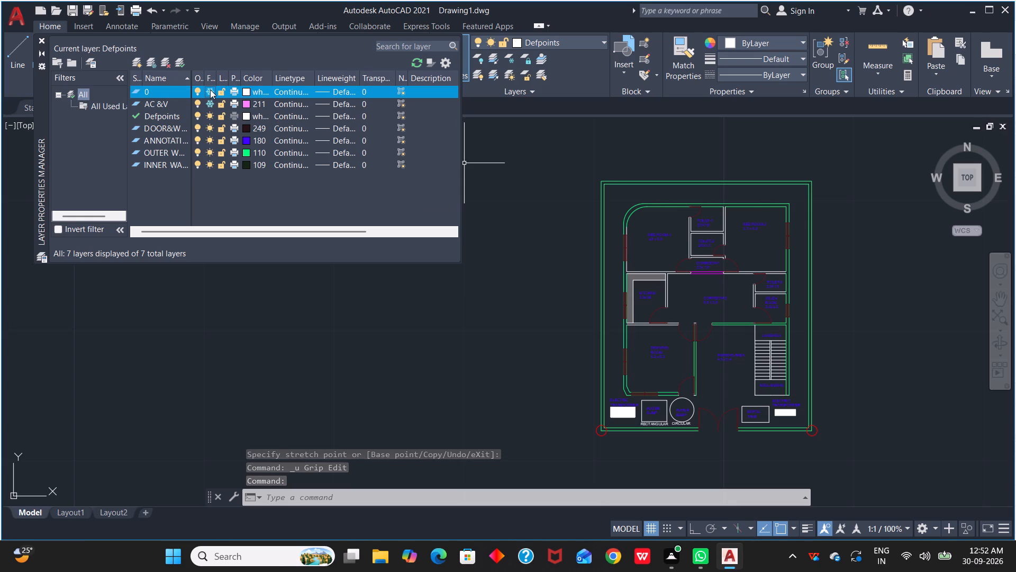
left_click(210, 89)
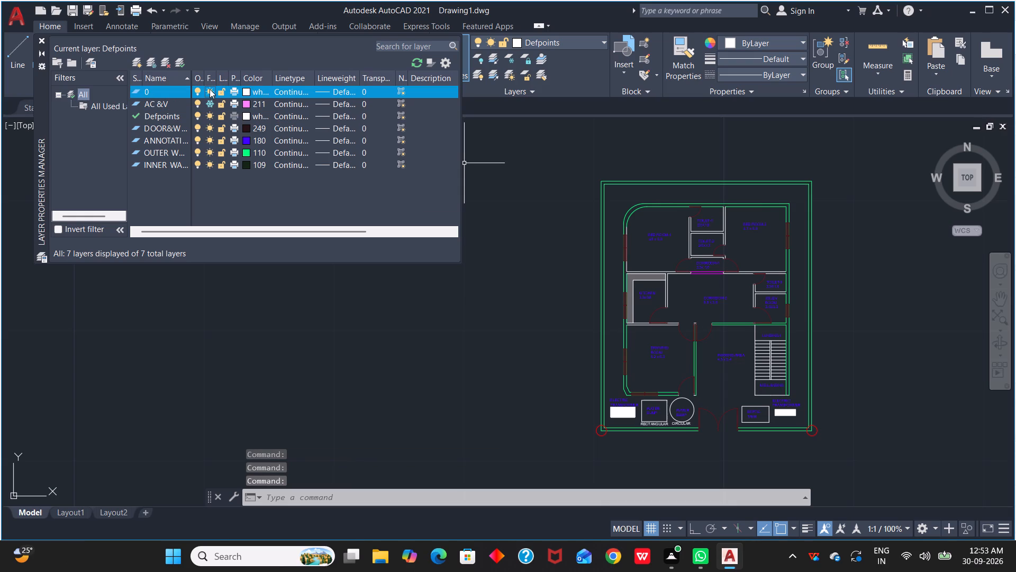
left_click(210, 116)
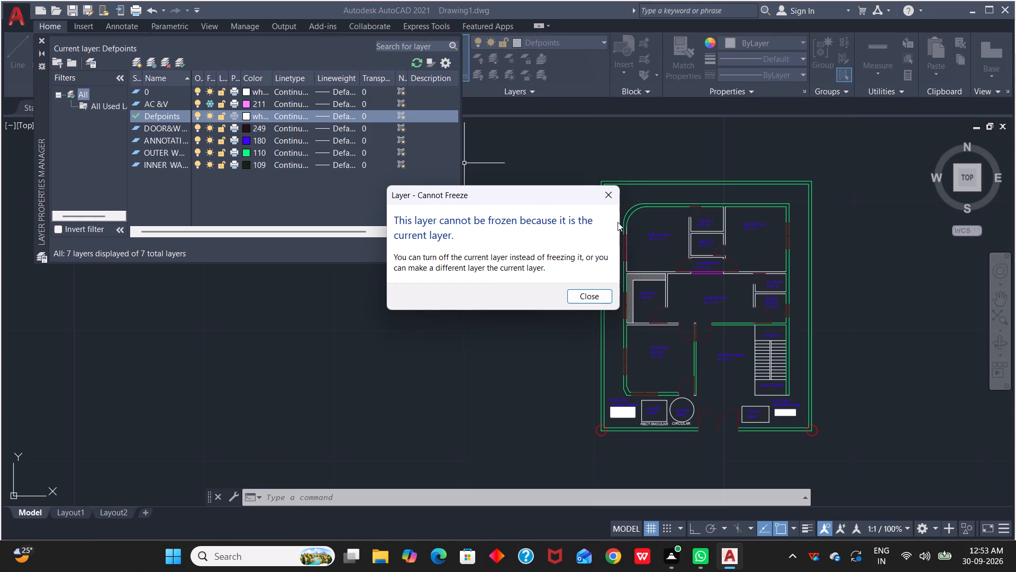
left_click(607, 194)
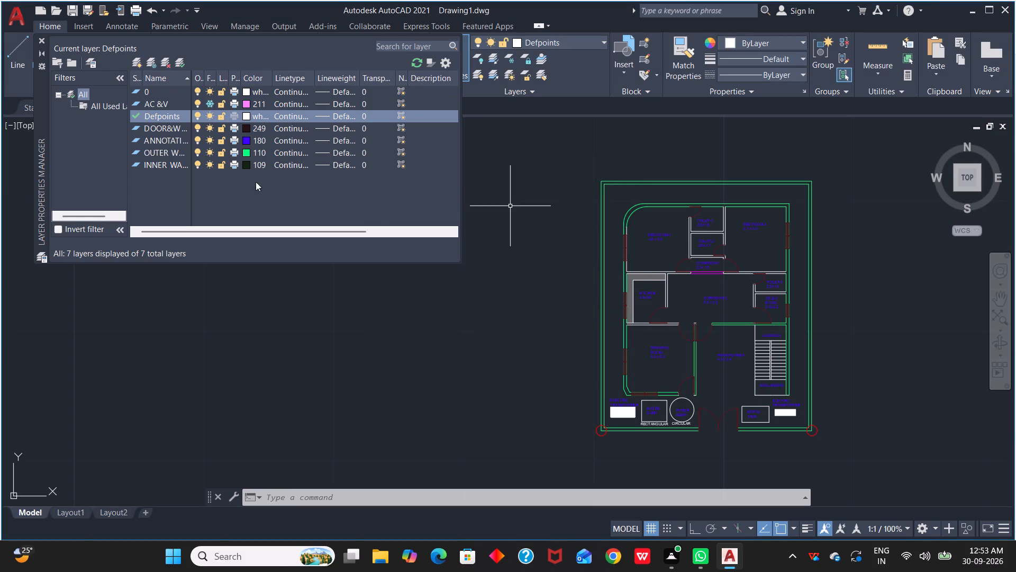
left_click(210, 127)
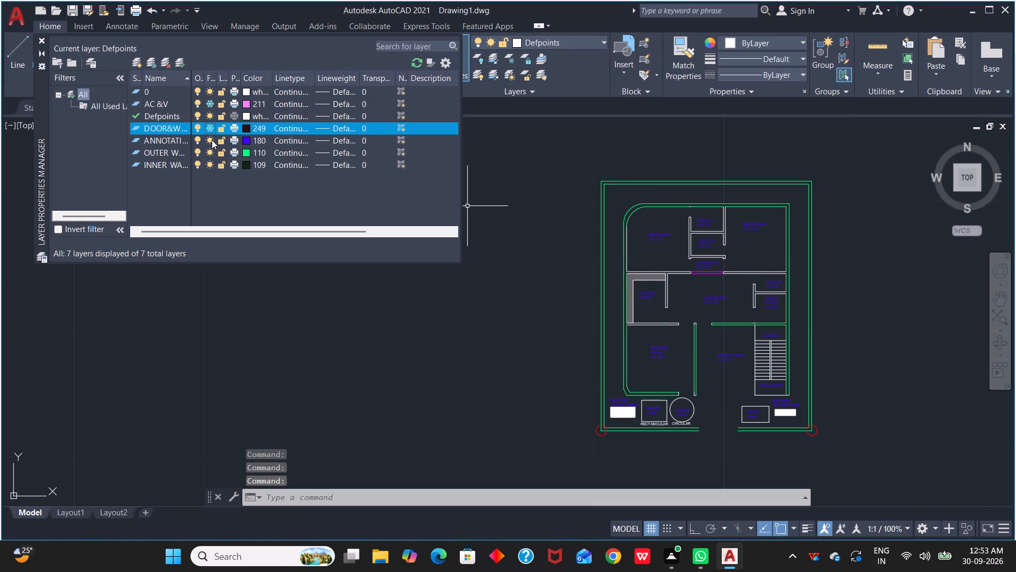
left_click(212, 140)
left_click(210, 154)
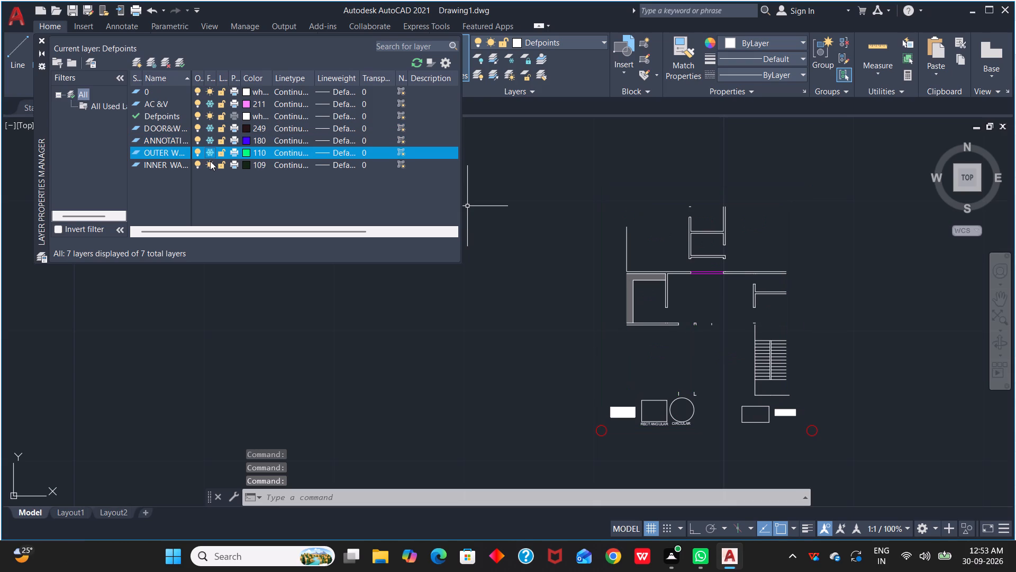
Move the bedroom, toilet, kitchen, corridor and study room partitions, including the kitchen counter in the same selection window, to the INNER WALL layer.
left_click(600, 175)
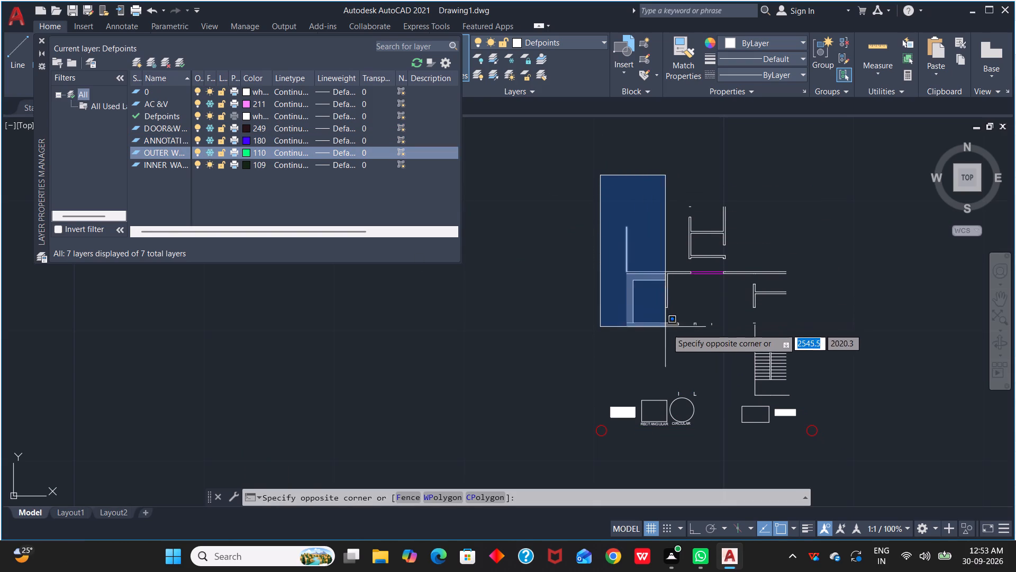
left_click(794, 327)
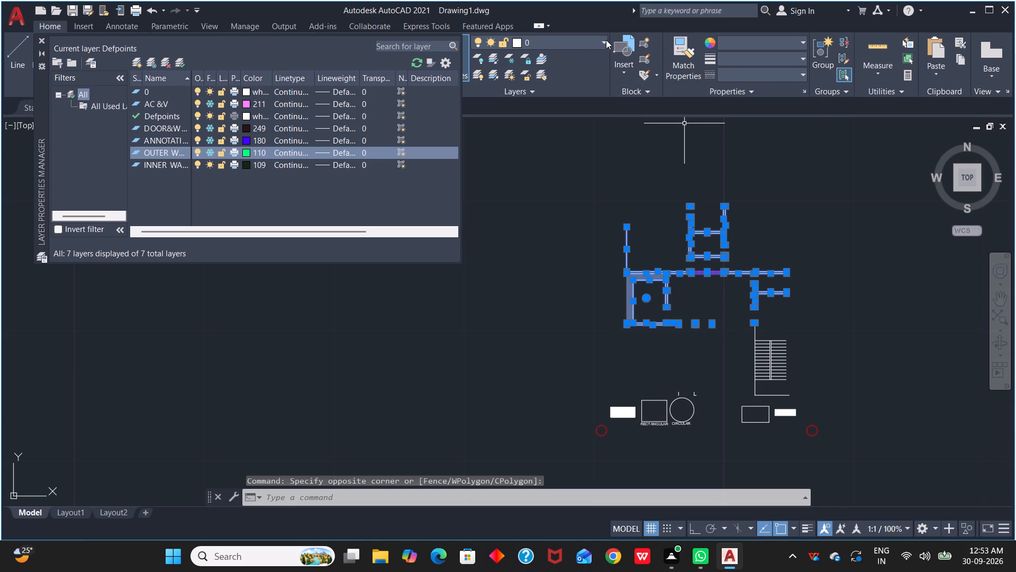
left_click(606, 40)
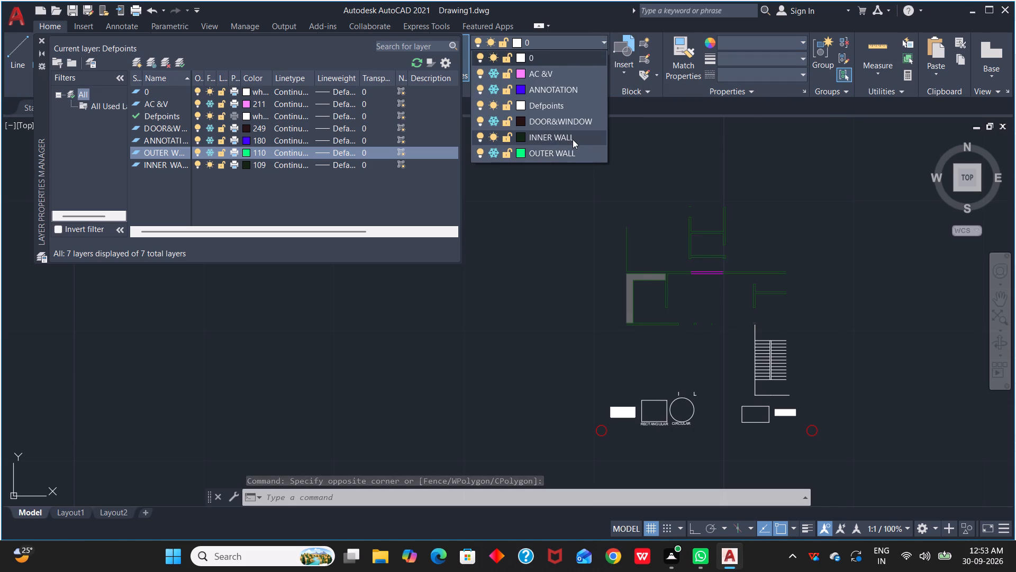
left_click(573, 139)
left_click(779, 246)
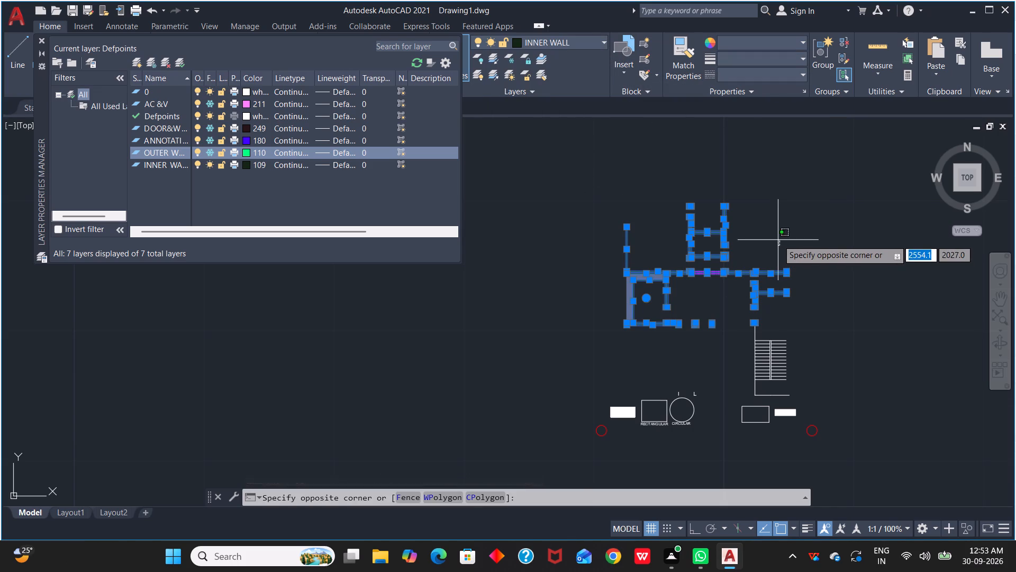
key("Escape")
left_click(777, 207)
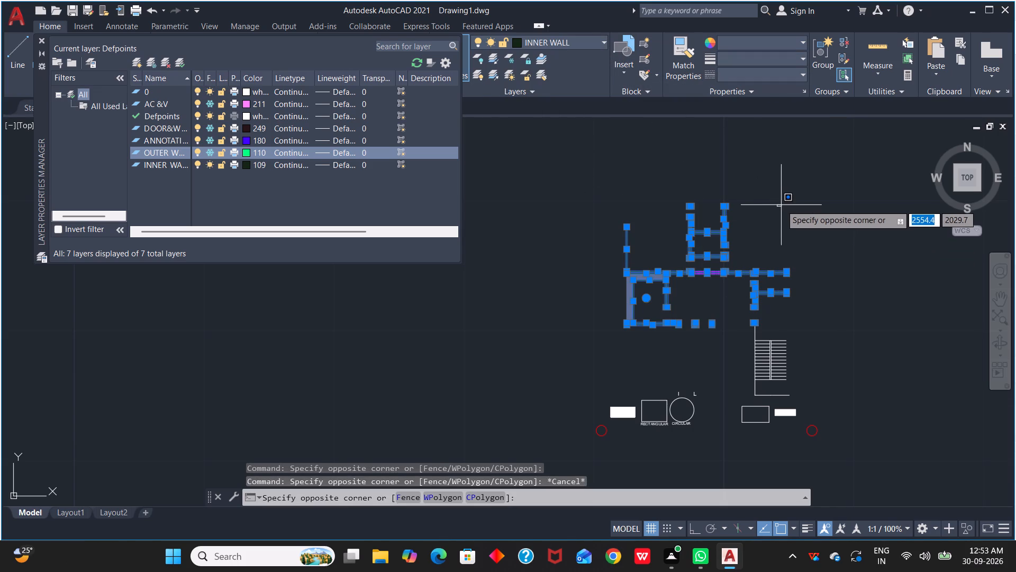
key("Escape")
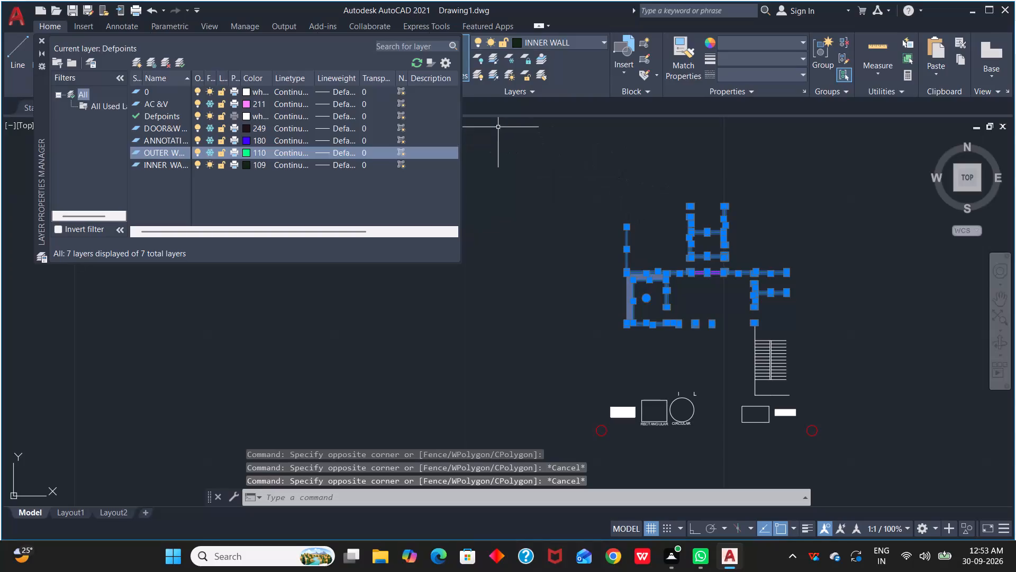
Thaw the ANNOTATION, OUTER WALL, DOOR&WINDOW and AC &V layers and clear the selection.
left_click(212, 141)
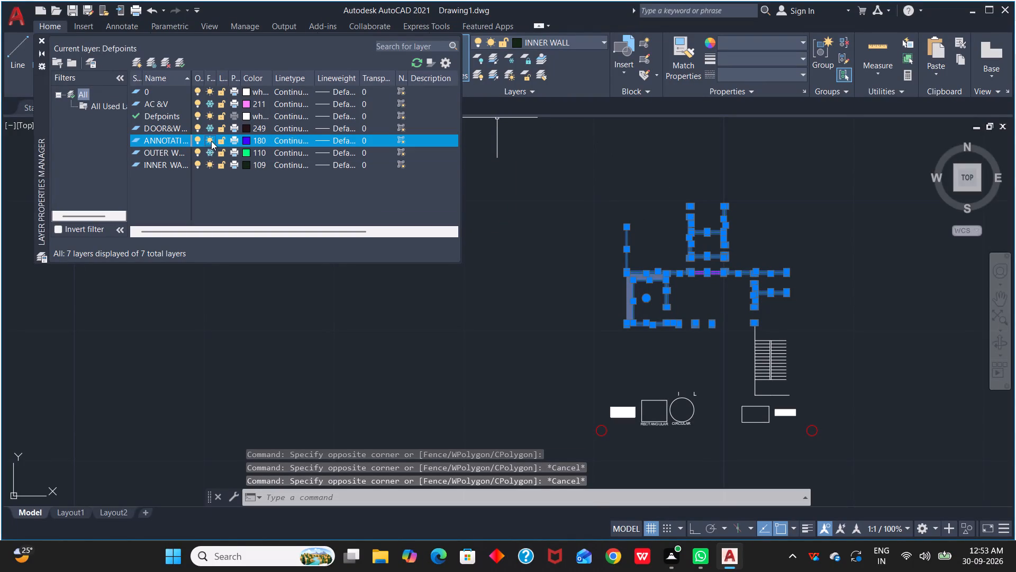
left_click(213, 150)
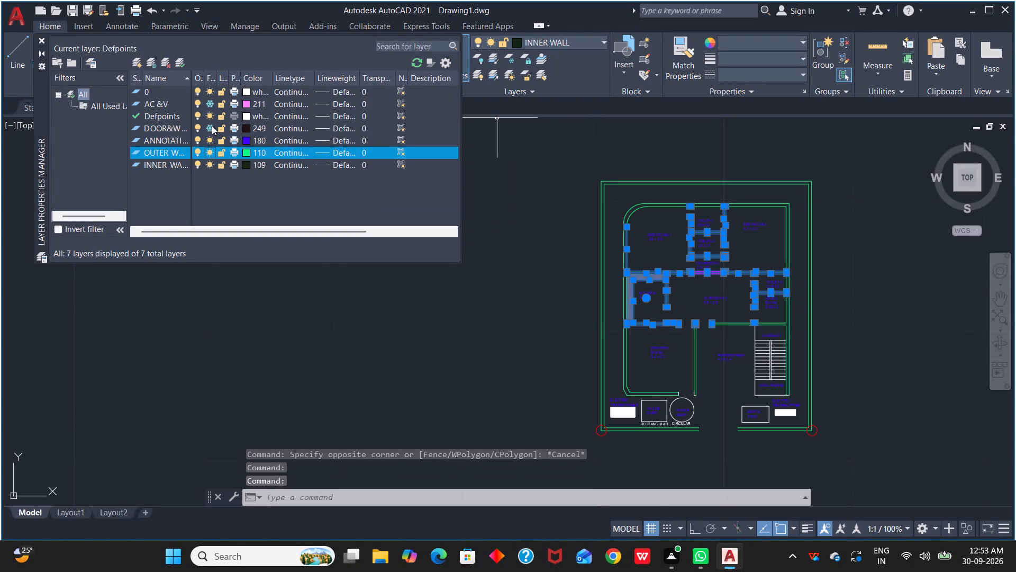
left_click(212, 126)
left_click(211, 106)
key("Escape")
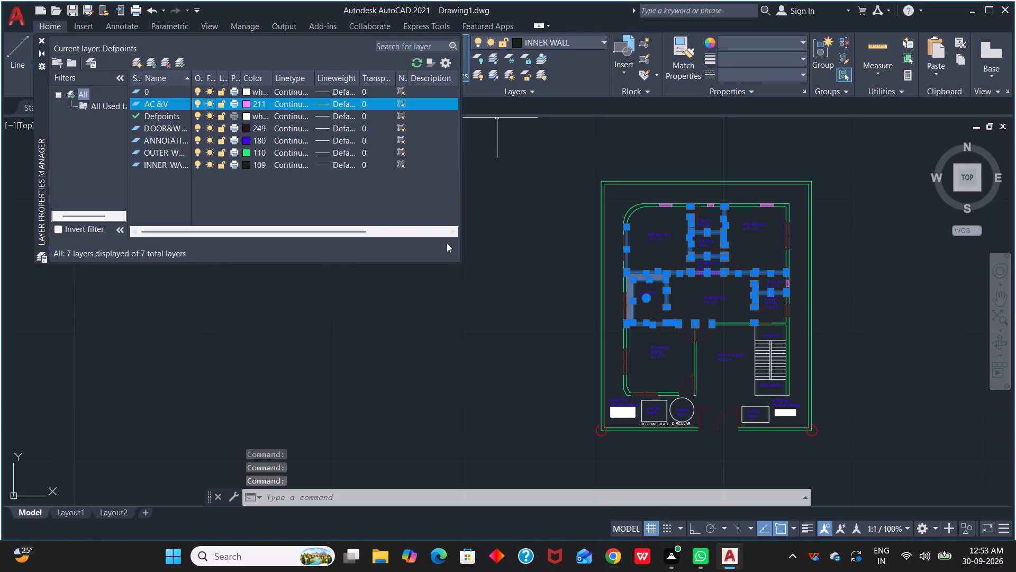
key("Escape")
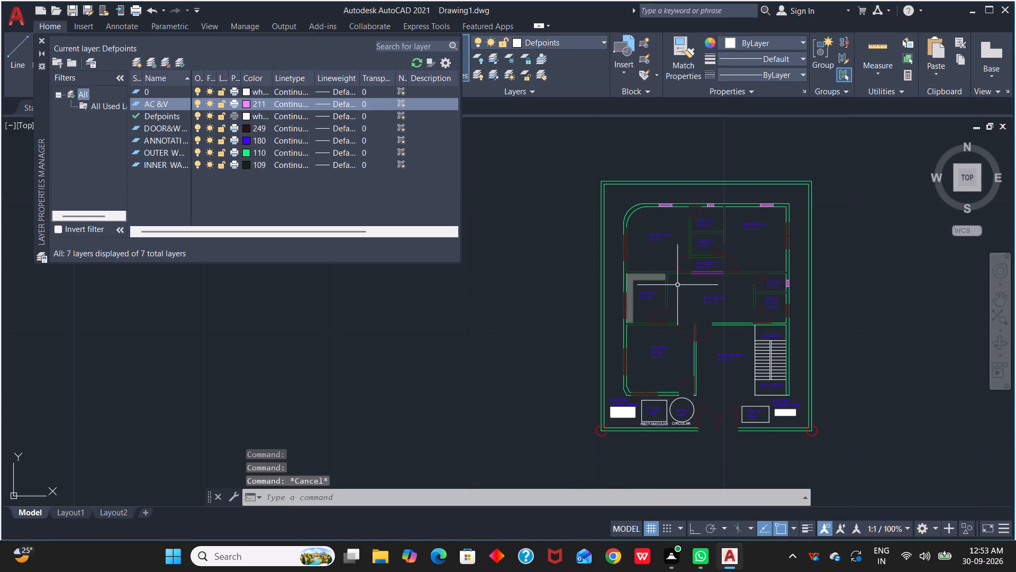
Move the inner vertical line of Bed Room-1's exterior side wall to the OUTER WALL layer and clear the selection.
scroll(677, 284, "up", 2)
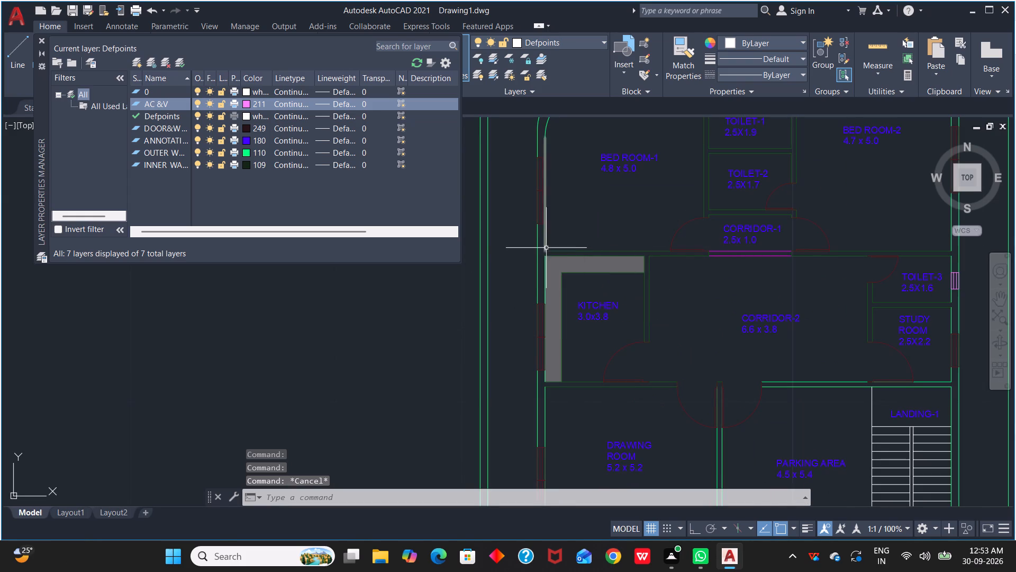
left_click(545, 243)
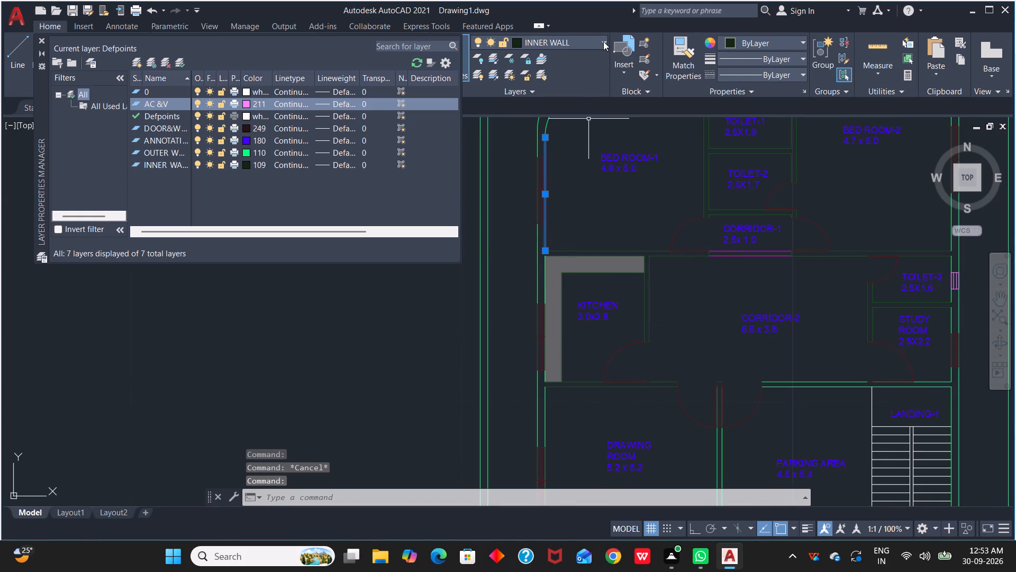
left_click(603, 41)
left_click(560, 157)
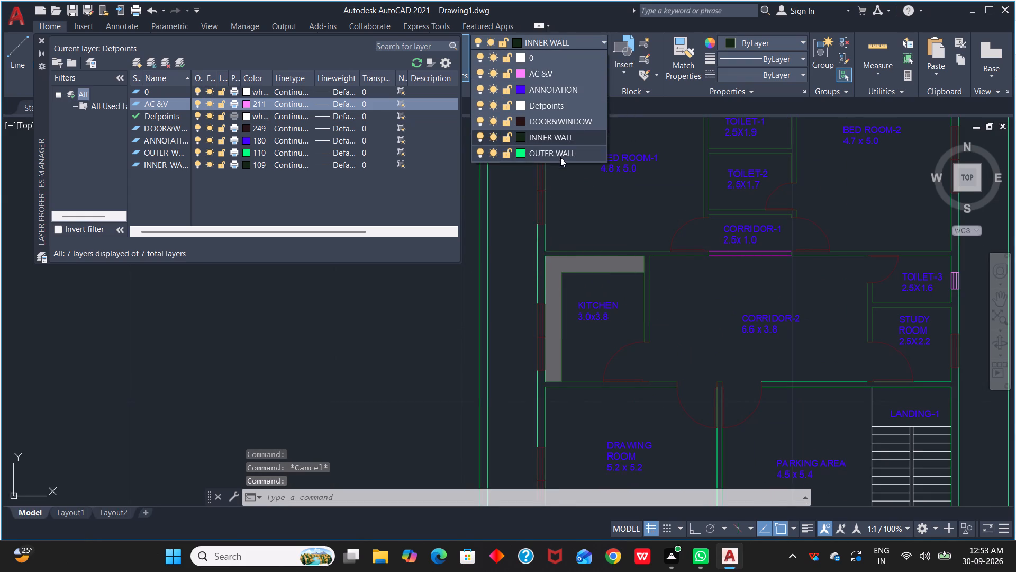
scroll(598, 214, "down", 1)
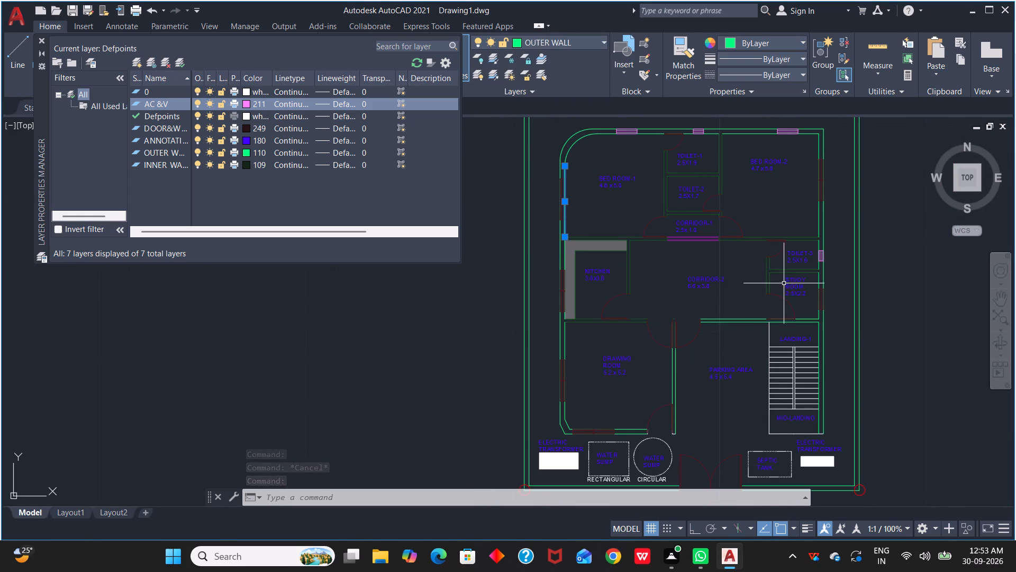
key("Escape")
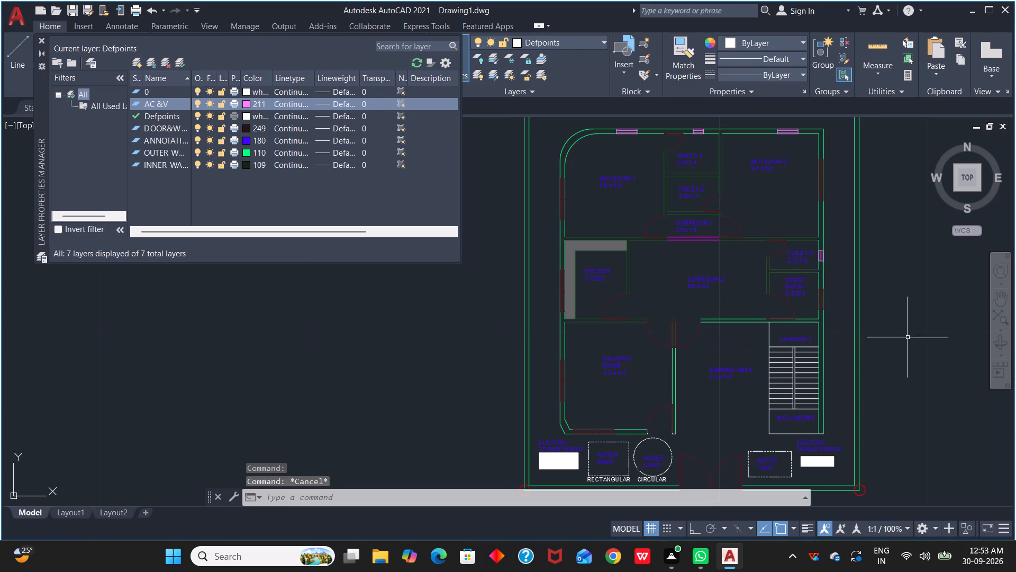
Create a new layer named STAIR CASE and set its colour to index 242.
scroll(927, 309, "down", 1)
middle_click_drag(926, 309, 844, 287)
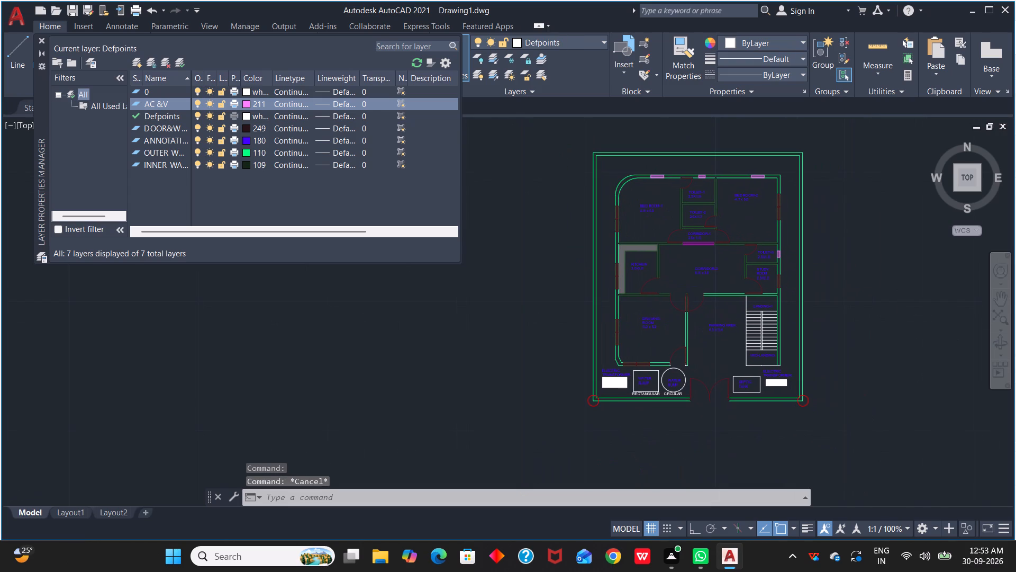
scroll(844, 287, "up", 1)
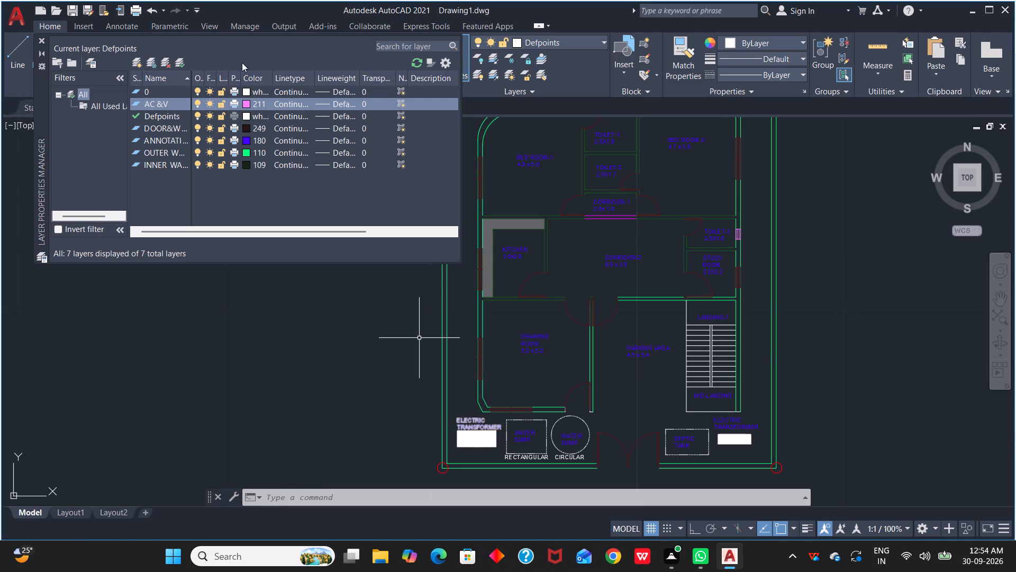
left_click(139, 62)
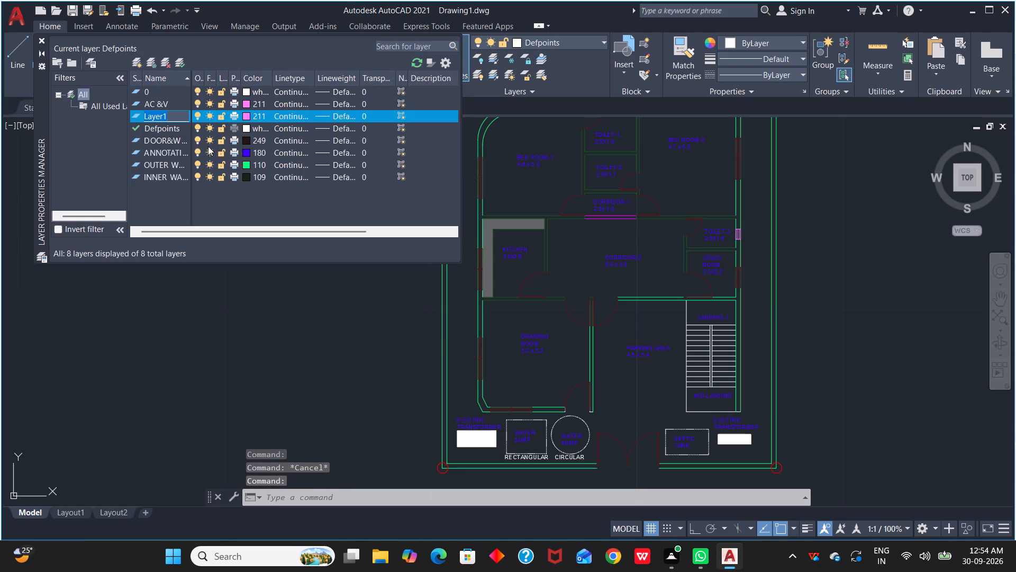
key("BackSpace")
type("STA")
type("IR CASE")
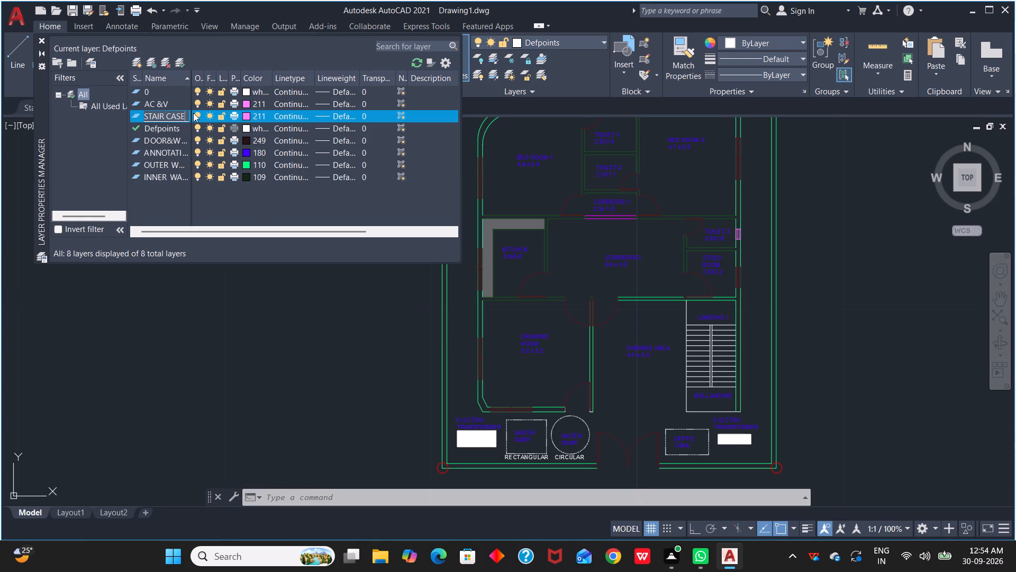
key("Return")
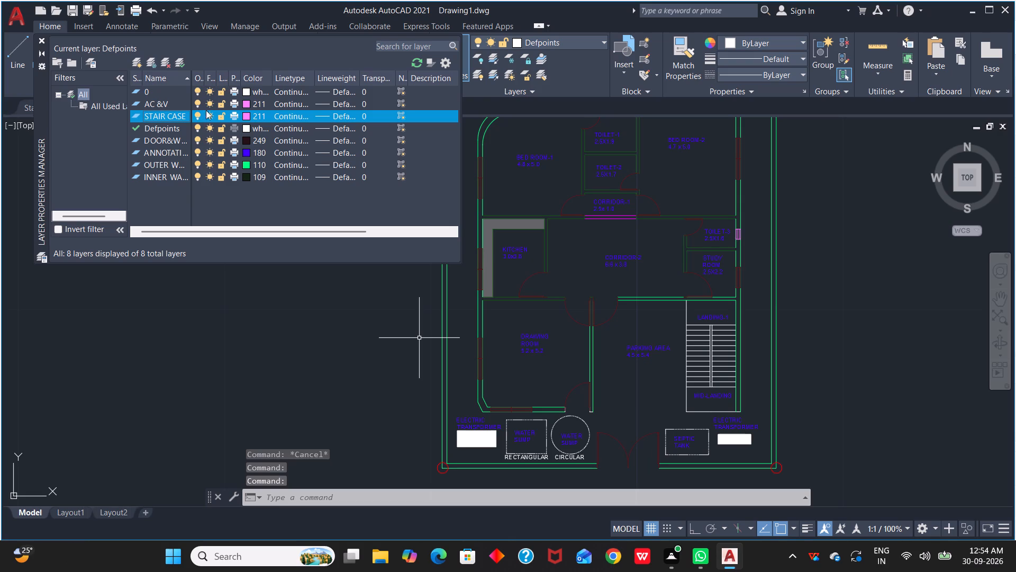
left_click(249, 117)
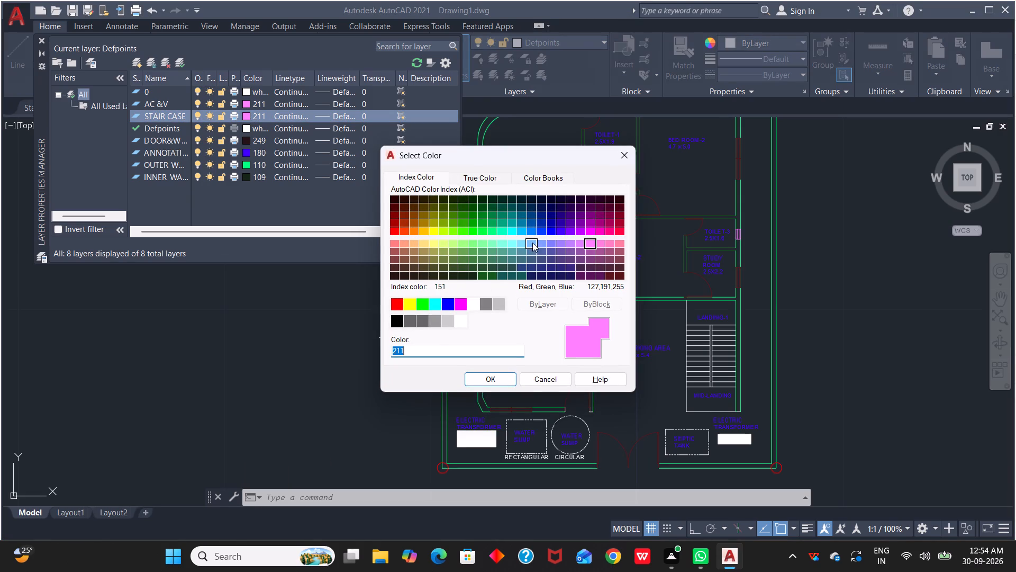
left_click(619, 229)
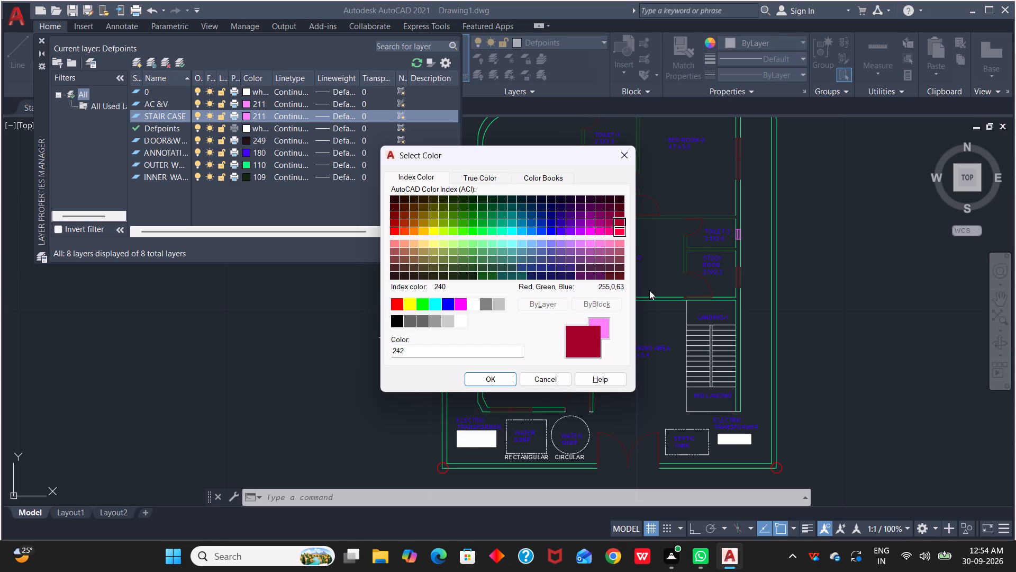
left_click(503, 378)
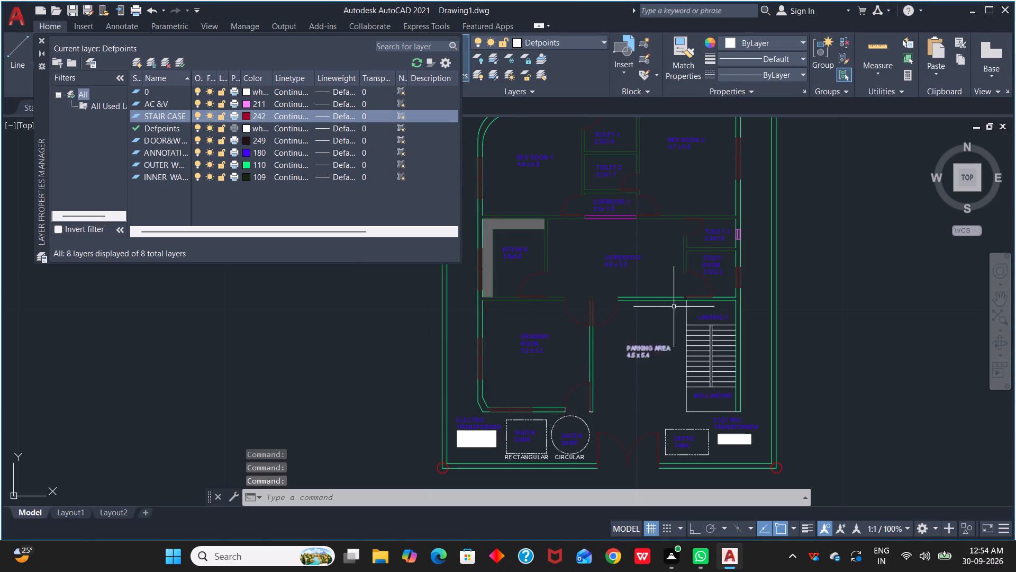
Move all staircase treads, dividers and boundary lines, including the adjoining wall line and both landing labels, to the STAIR CASE layer.
left_click(679, 305)
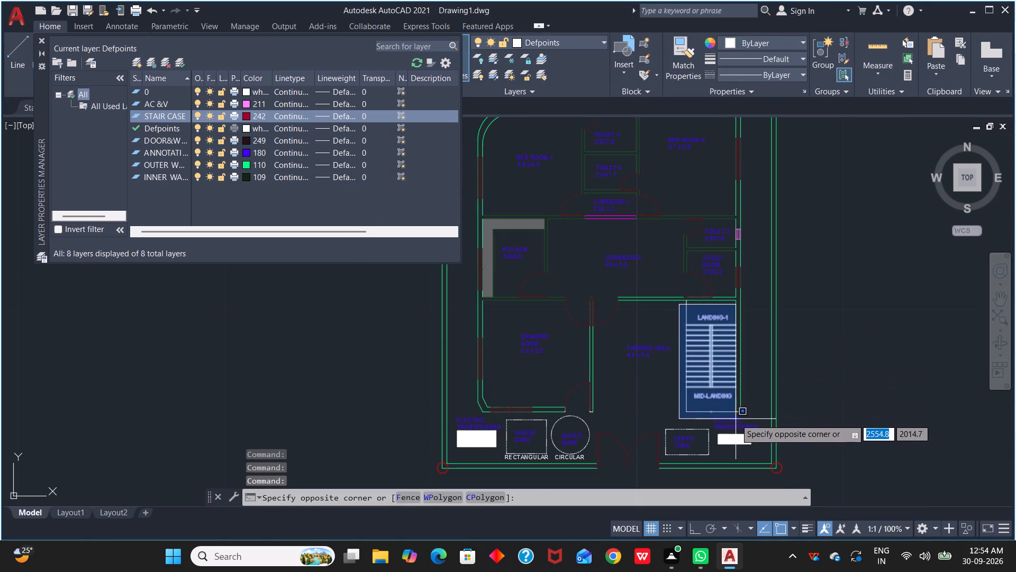
left_click(735, 418)
scroll(722, 351, "up", 2)
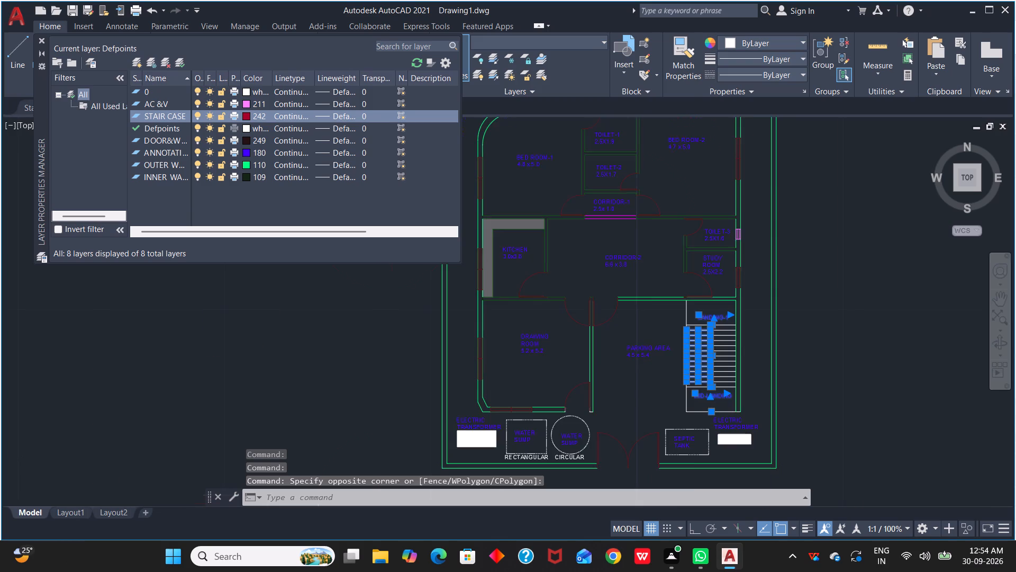
scroll(722, 351, "up", 1)
left_click(724, 238)
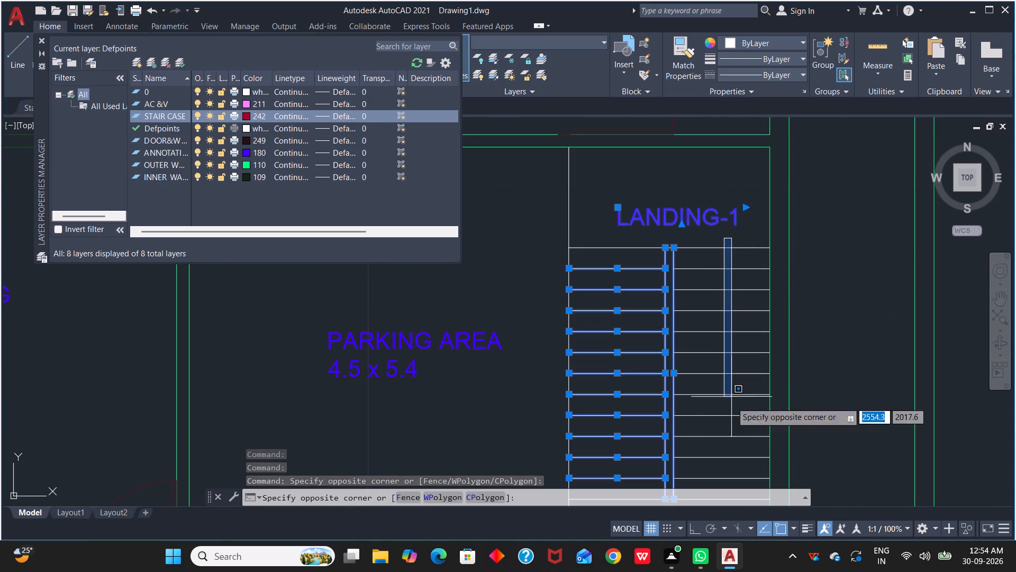
left_click(730, 480)
scroll(725, 385, "down", 1)
middle_click_drag(725, 386, 716, 334)
left_click_drag(720, 413, 715, 228)
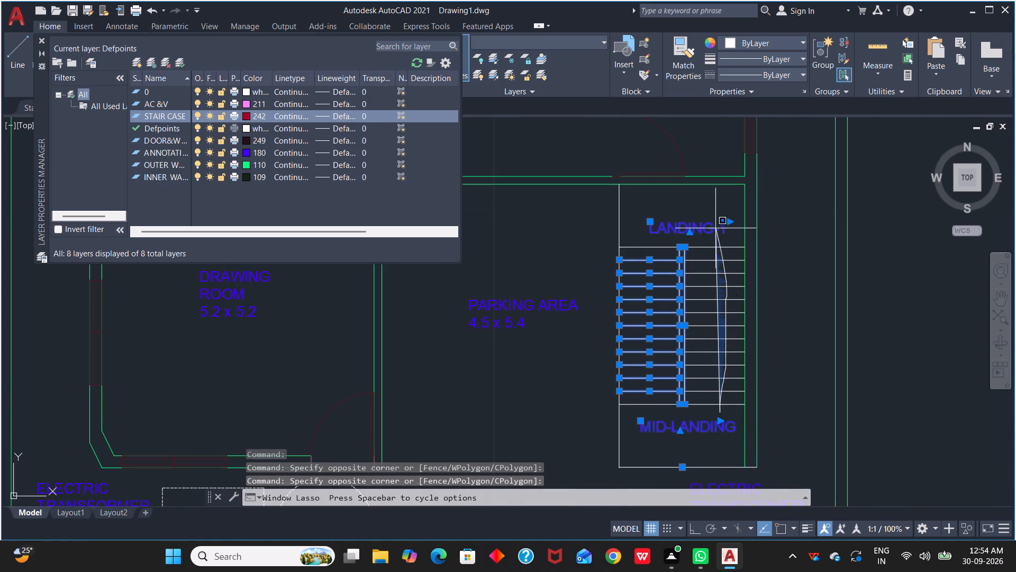
left_click_drag(715, 228, 719, 249)
left_click(721, 246)
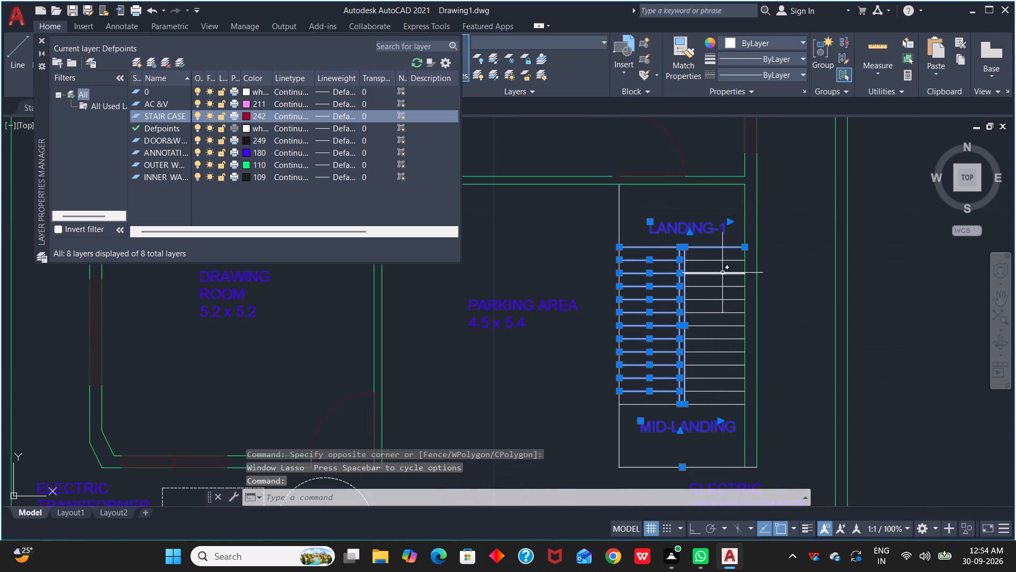
left_click(721, 259)
left_click(725, 270)
left_click(722, 296)
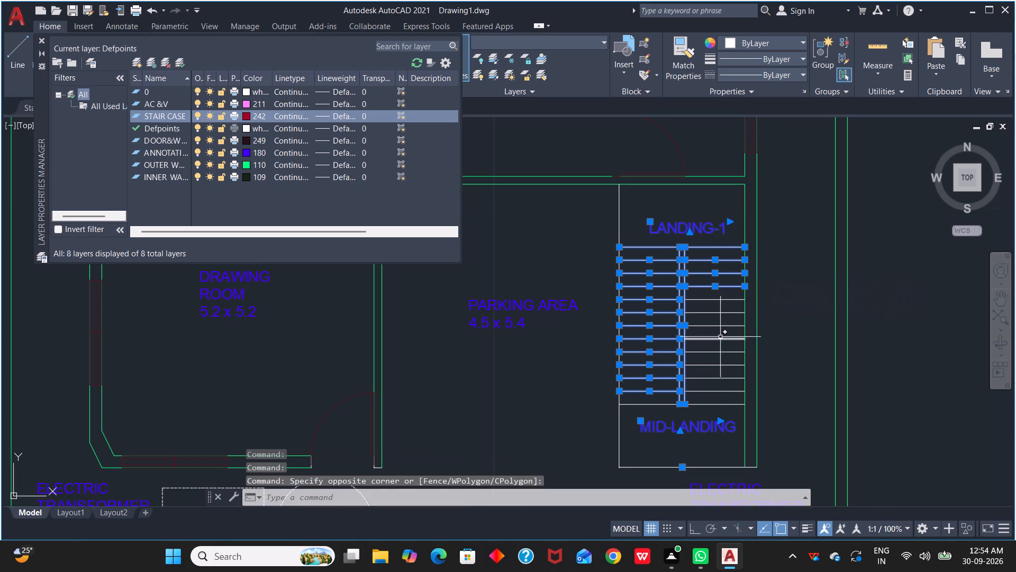
left_click(700, 307)
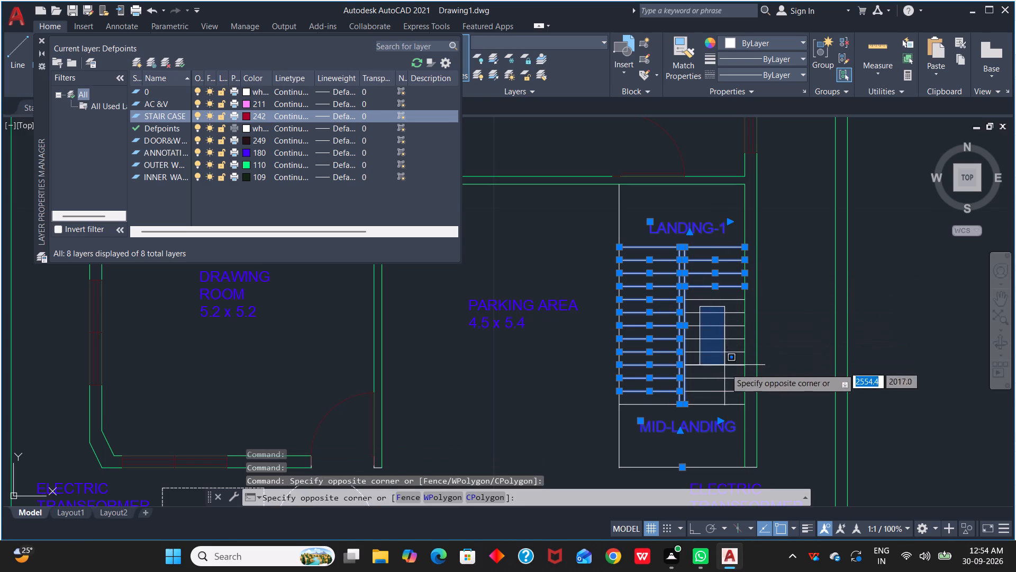
left_click(729, 389)
left_click_drag(742, 420, 695, 324)
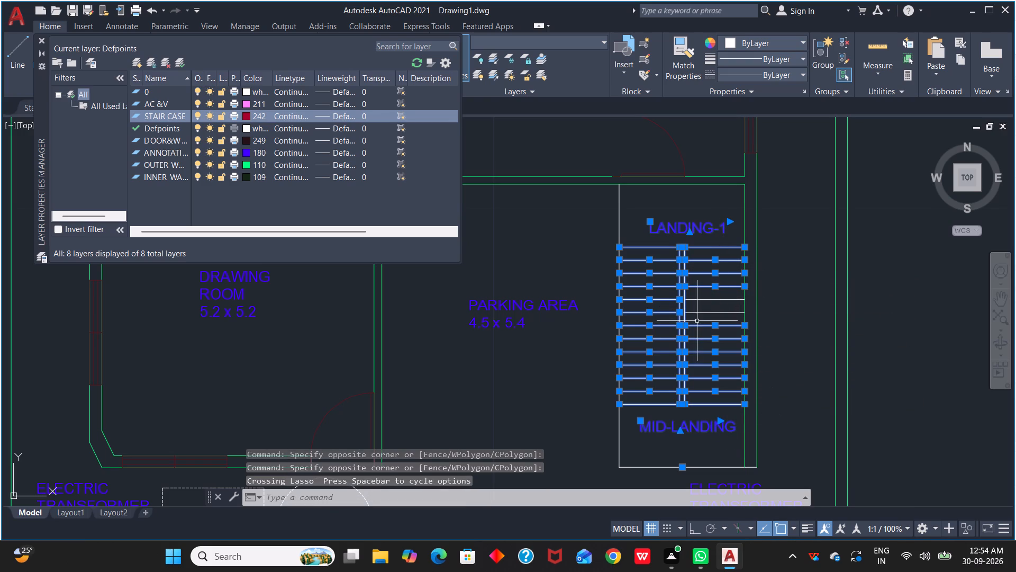
left_click(711, 314)
left_click(714, 299)
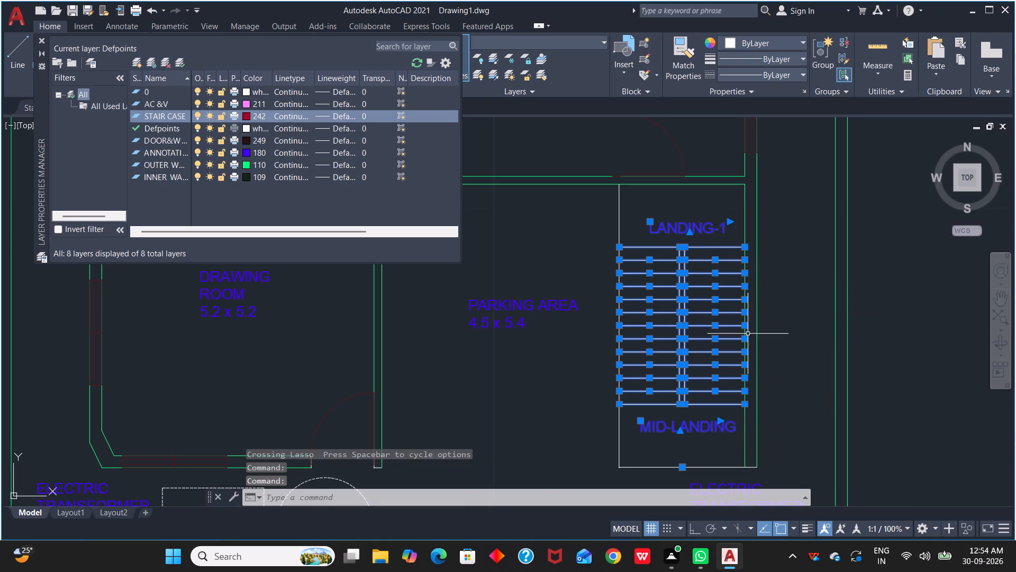
left_click(619, 223)
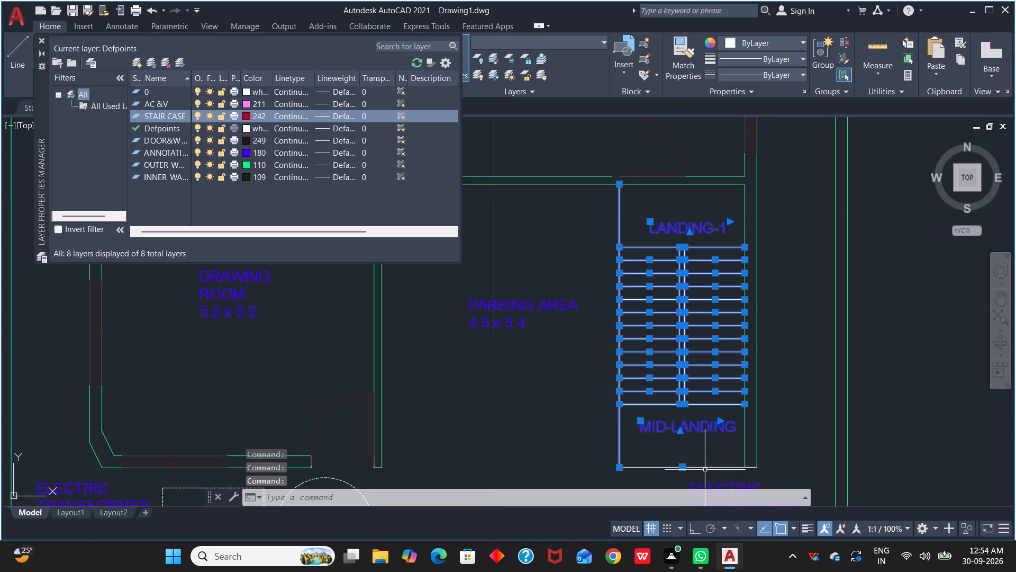
left_click(707, 468)
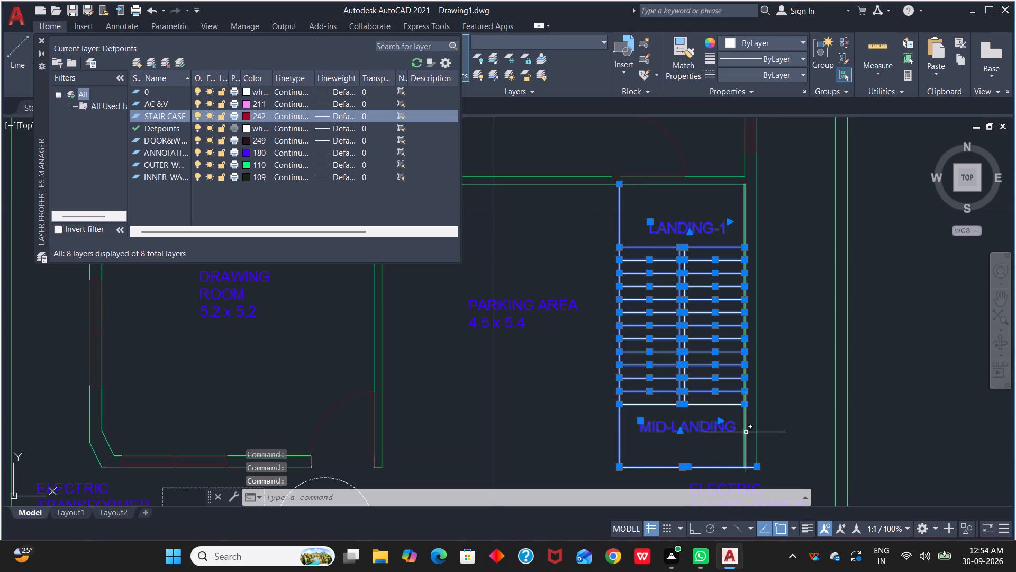
left_click(745, 433)
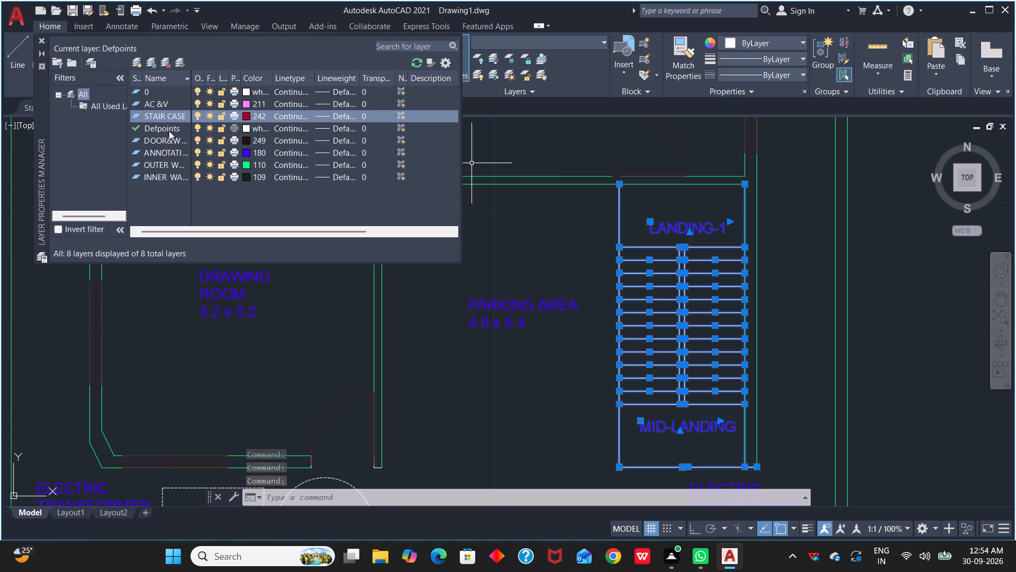
left_click(184, 115)
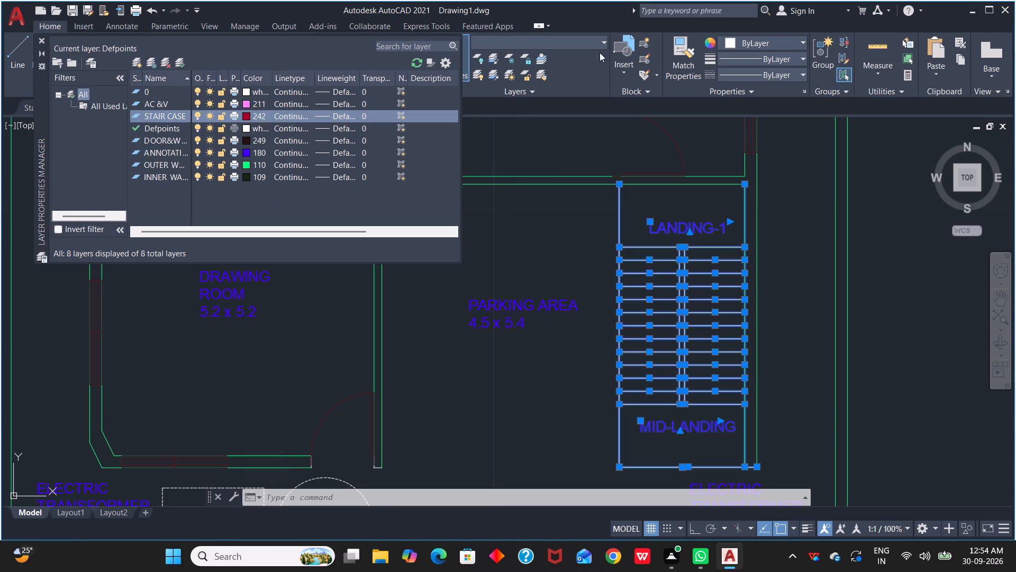
left_click(603, 40)
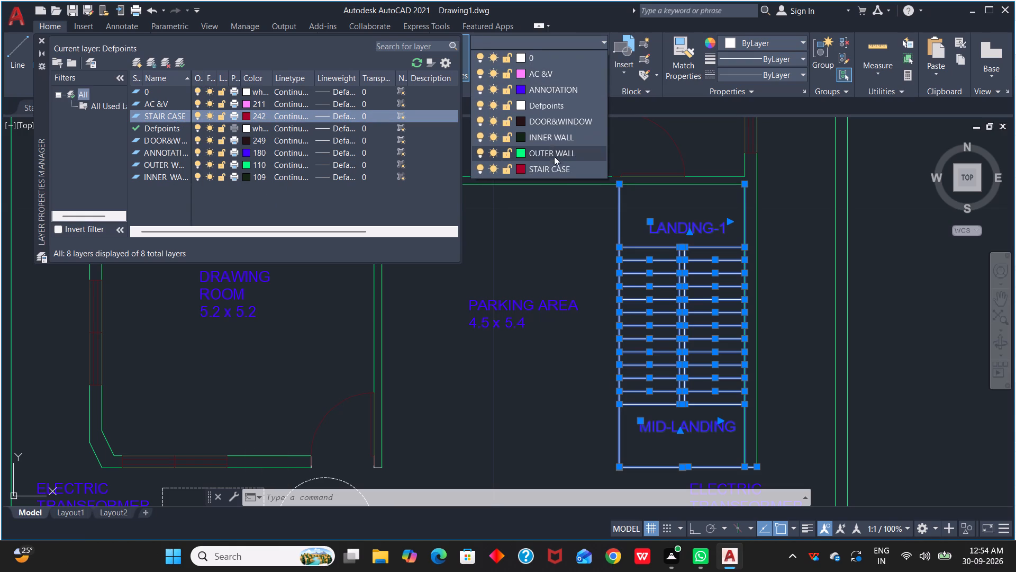
left_click(554, 169)
key("Escape")
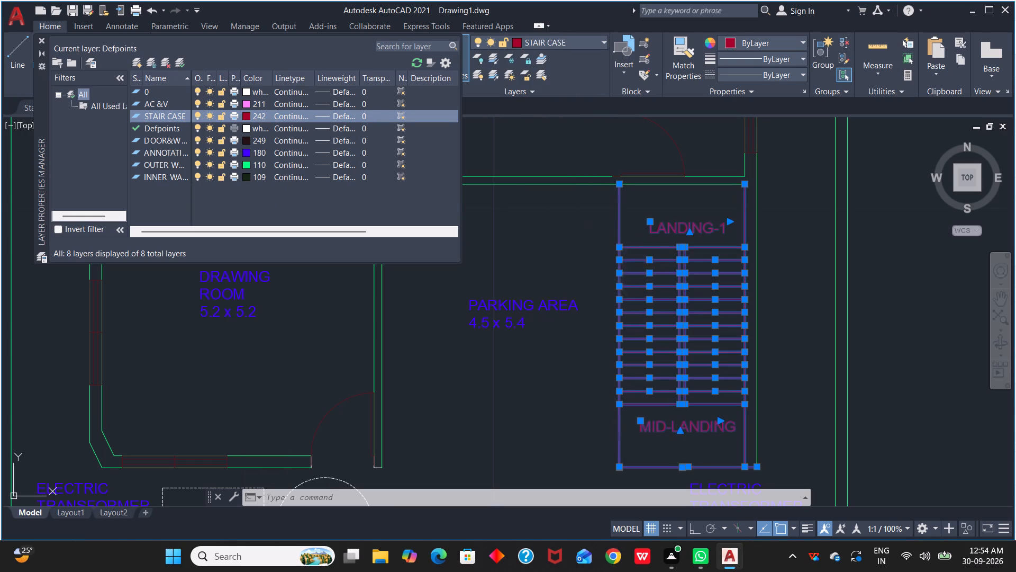
Move the LANDING-1 and MID-LANDING text labels to the ANNOTATION layer and clear the selection.
scroll(592, 283, "down", 2)
scroll(592, 283, "up", 1)
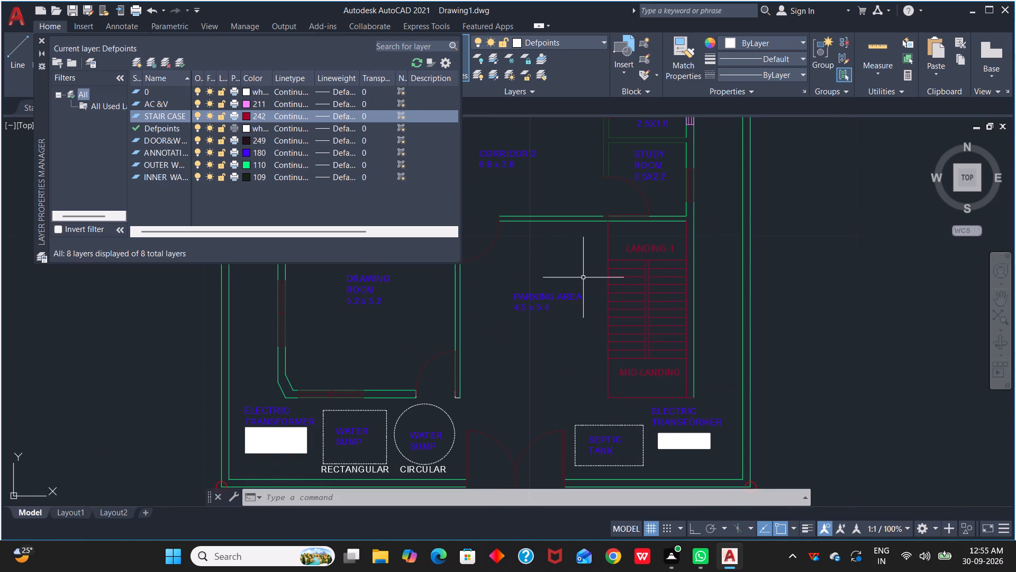
left_click(650, 251)
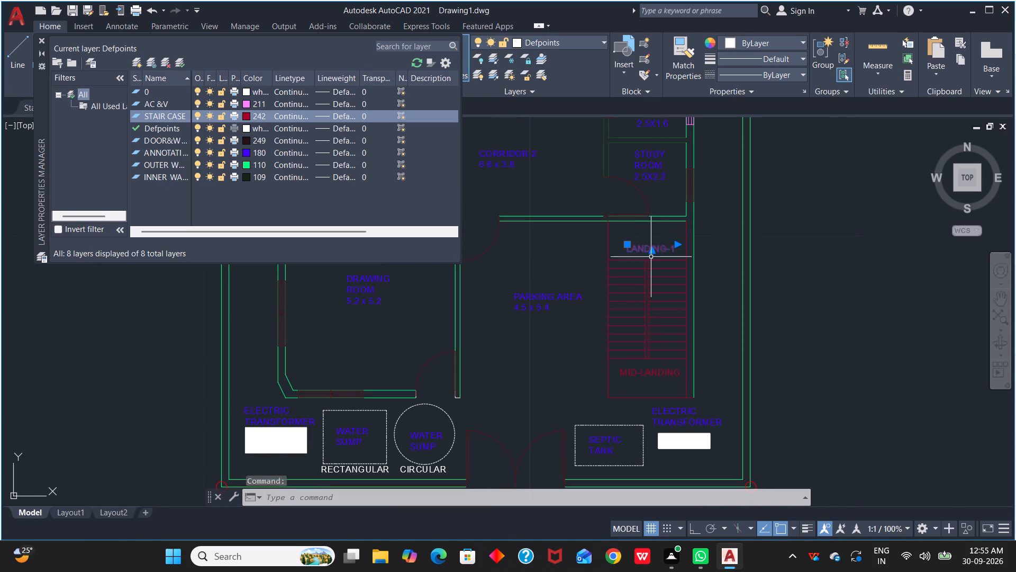
left_click(668, 376)
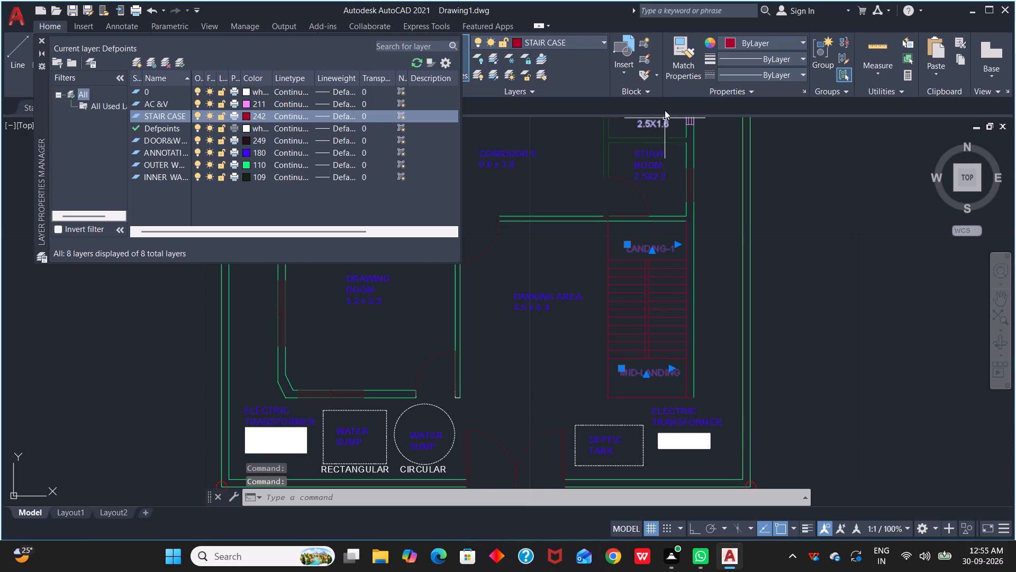
left_click(603, 42)
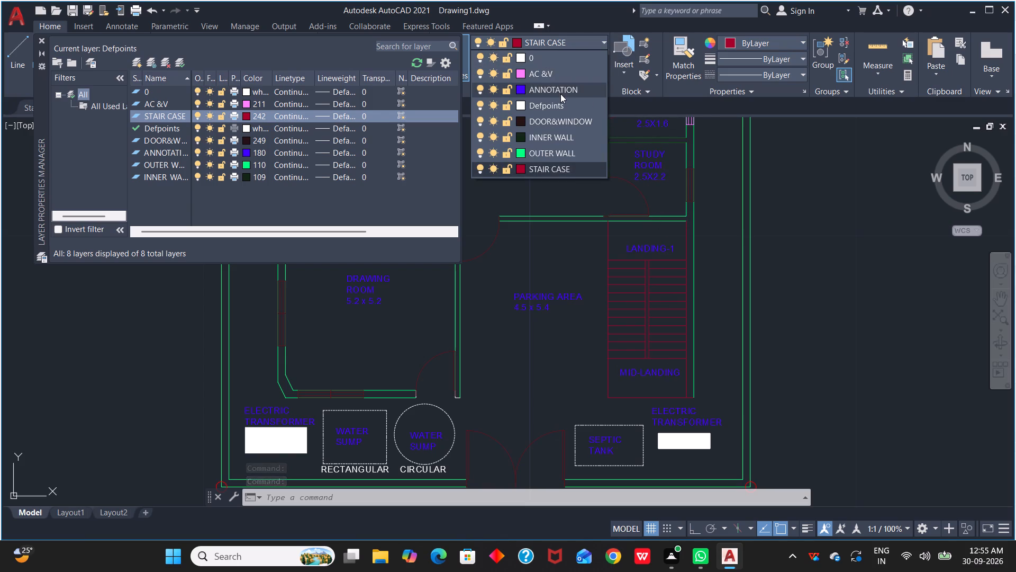
left_click(560, 94)
key("Escape")
Move the RECTANGULAR and CIRCULAR text labels below the water sumps to the ANNOTATION layer and clear the selection.
scroll(806, 220, "down", 1)
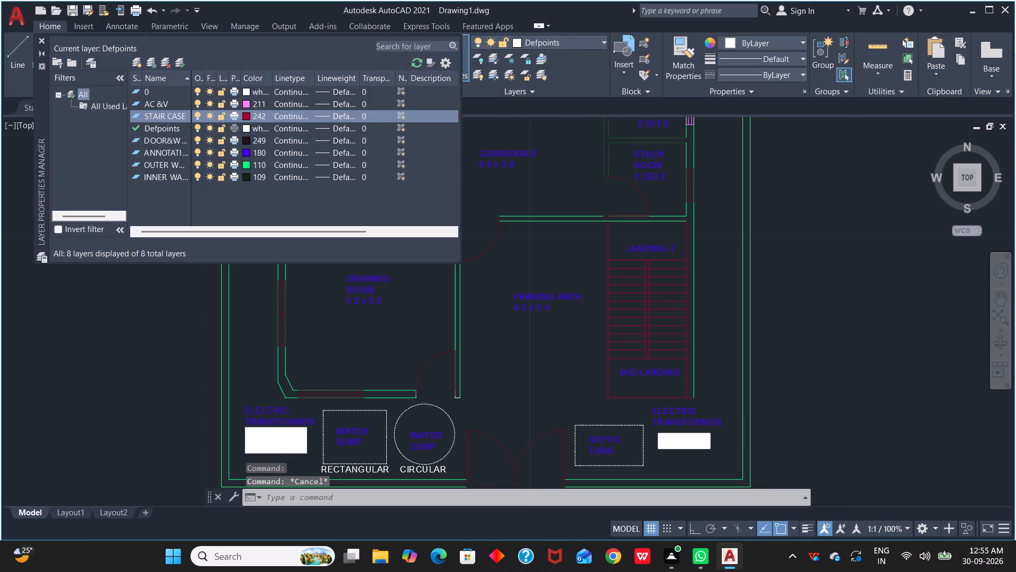
scroll(806, 220, "down", 1)
scroll(832, 243, "up", 1)
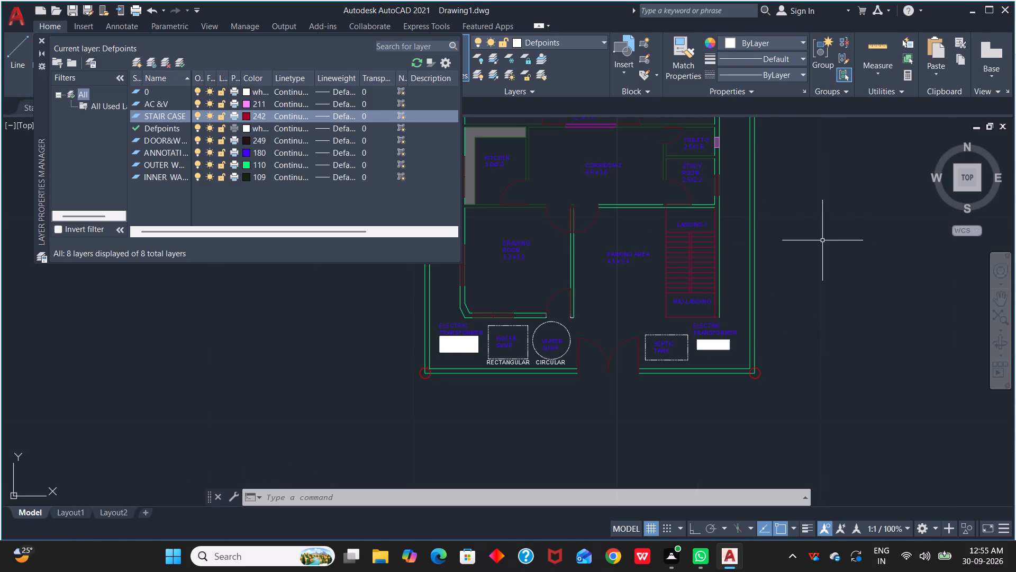
left_click(515, 363)
left_click(543, 365)
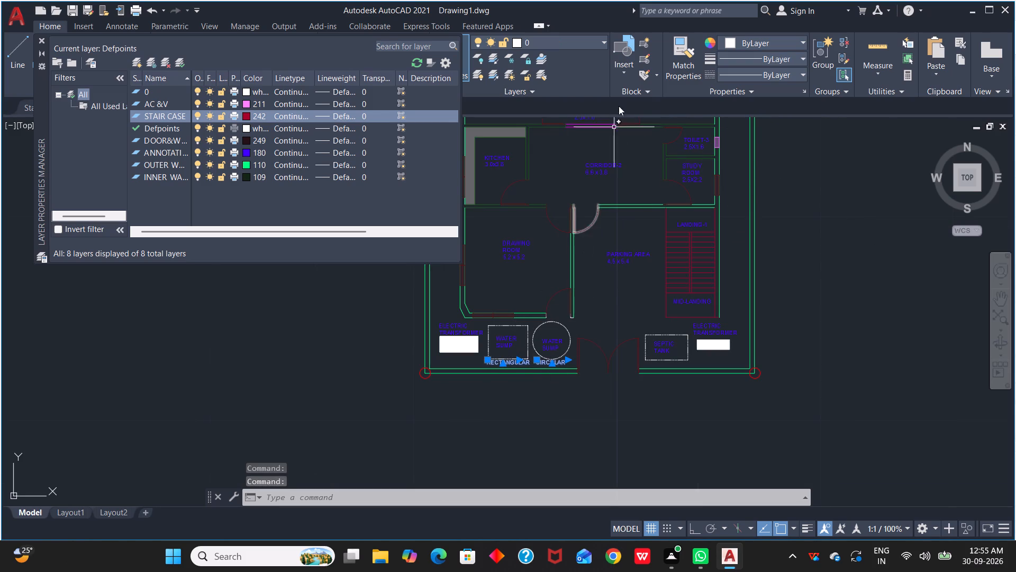
left_click(605, 41)
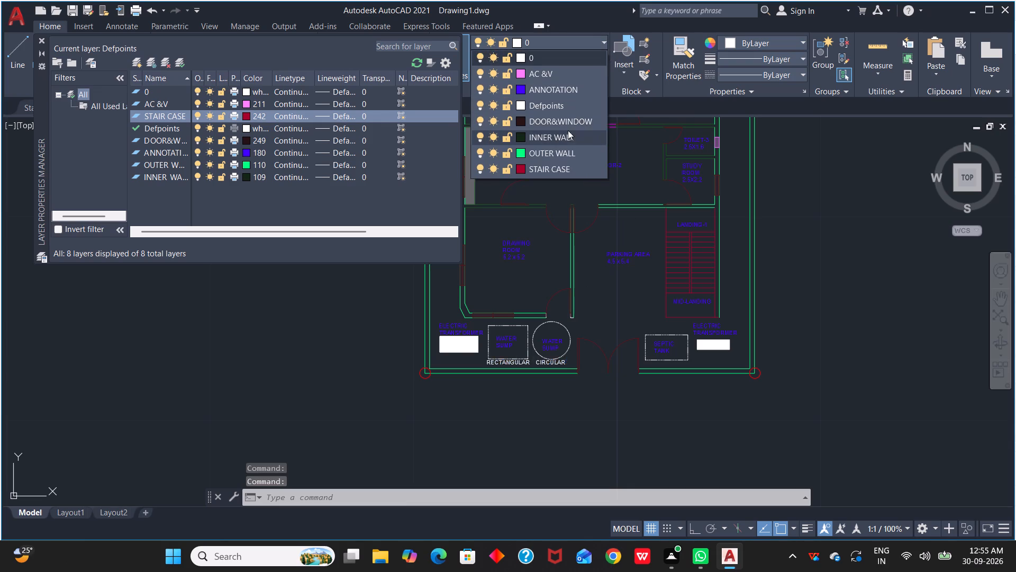
left_click(562, 91)
key("Escape")
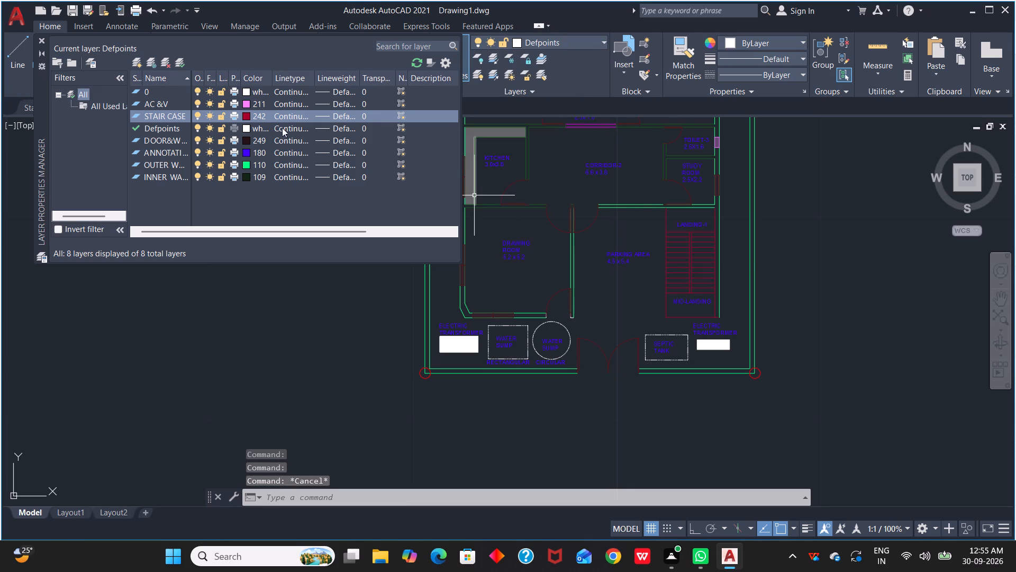
Close the layer properties manager.
left_click(43, 40)
Set up a model plot with DWG To PDF.pc3 on ISO A4 (297.00 x 210.00 MM) paper and apply it to the layout.
left_click(138, 10)
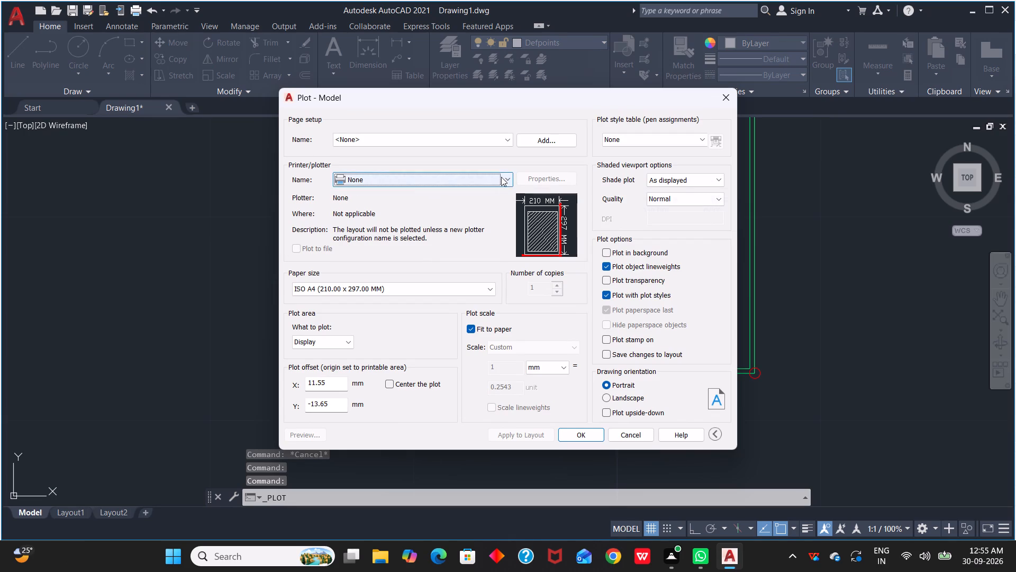
left_click(504, 176)
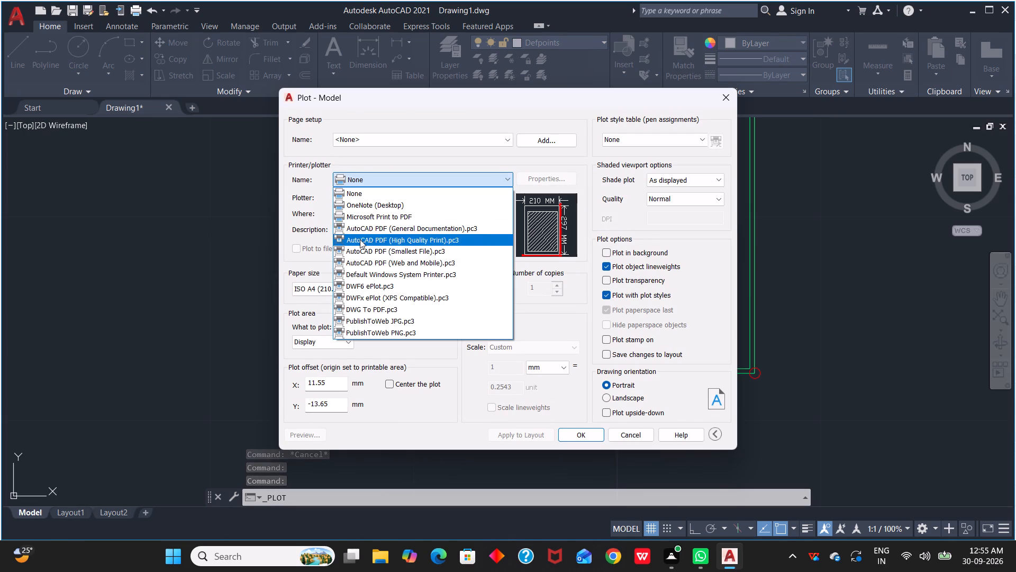
left_click(397, 310)
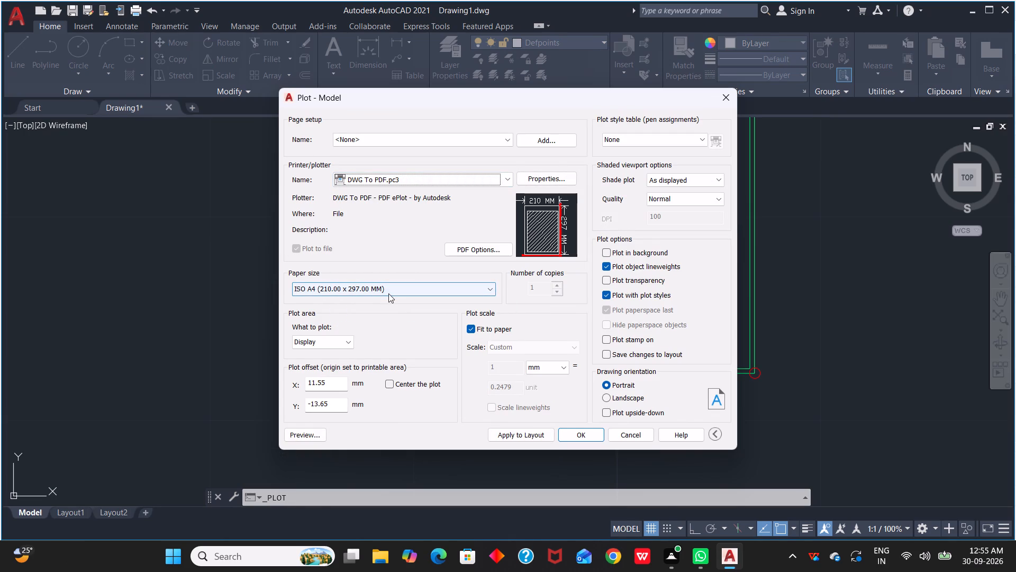
left_click(389, 292)
scroll(396, 427, "down", 1)
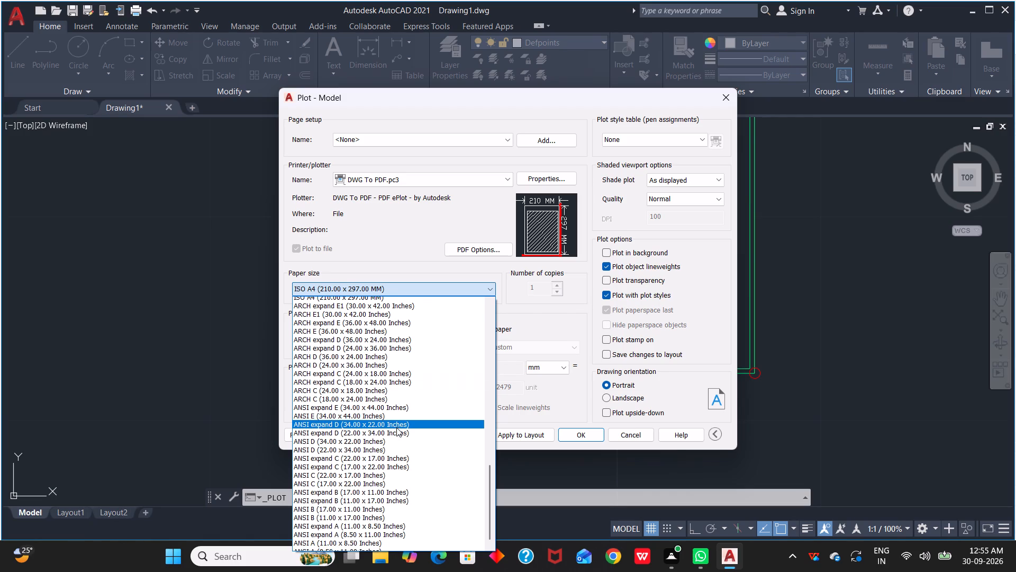
scroll(396, 427, "down", 4)
scroll(388, 415, "up", 4)
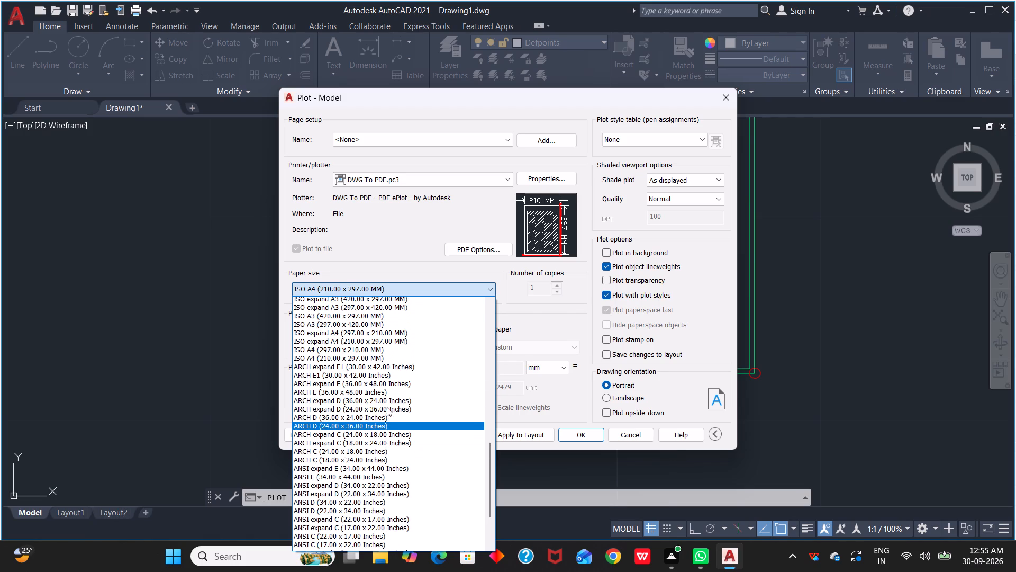
scroll(387, 407, "up", 4)
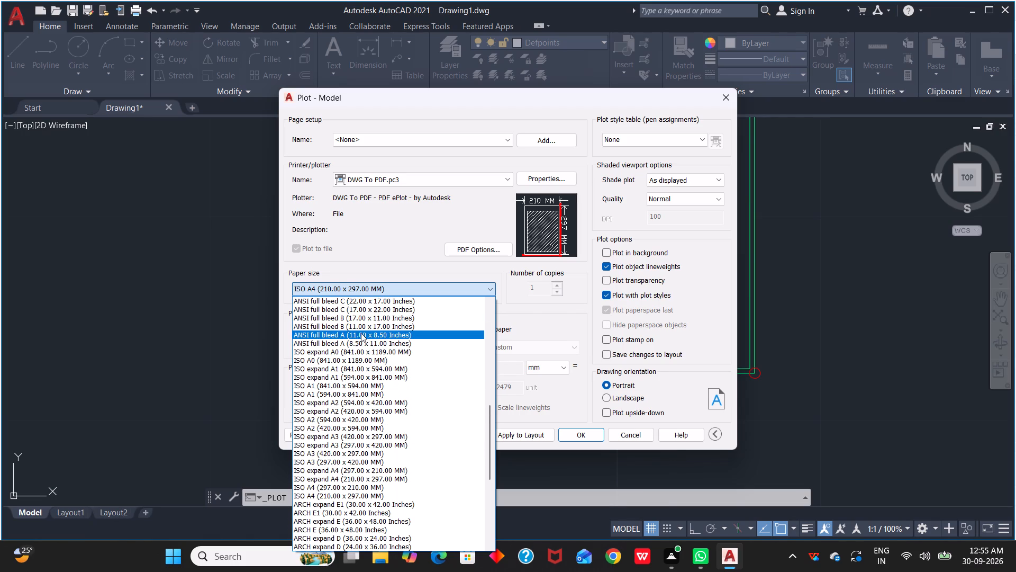
scroll(361, 344, "down", 5)
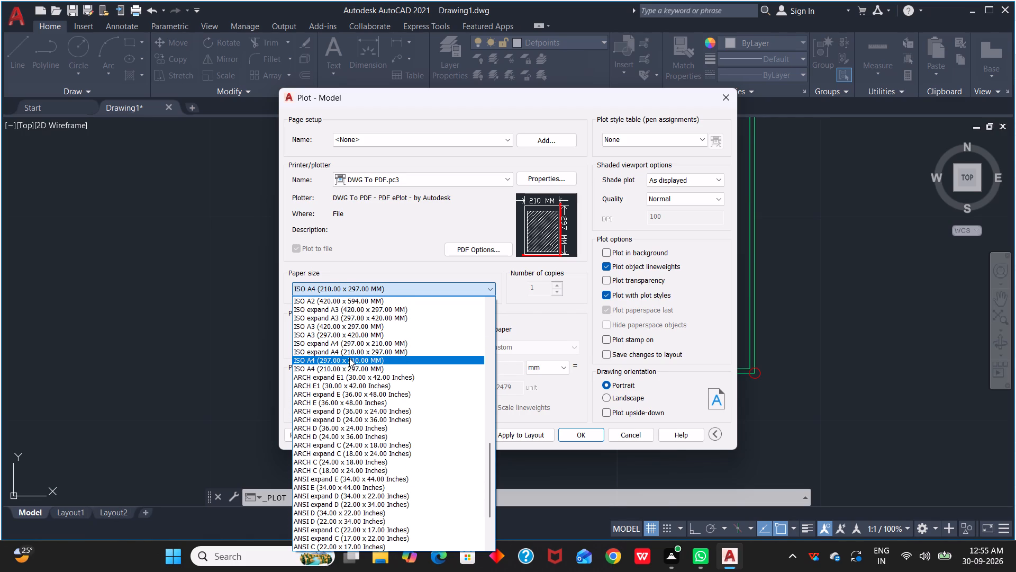
left_click(352, 360)
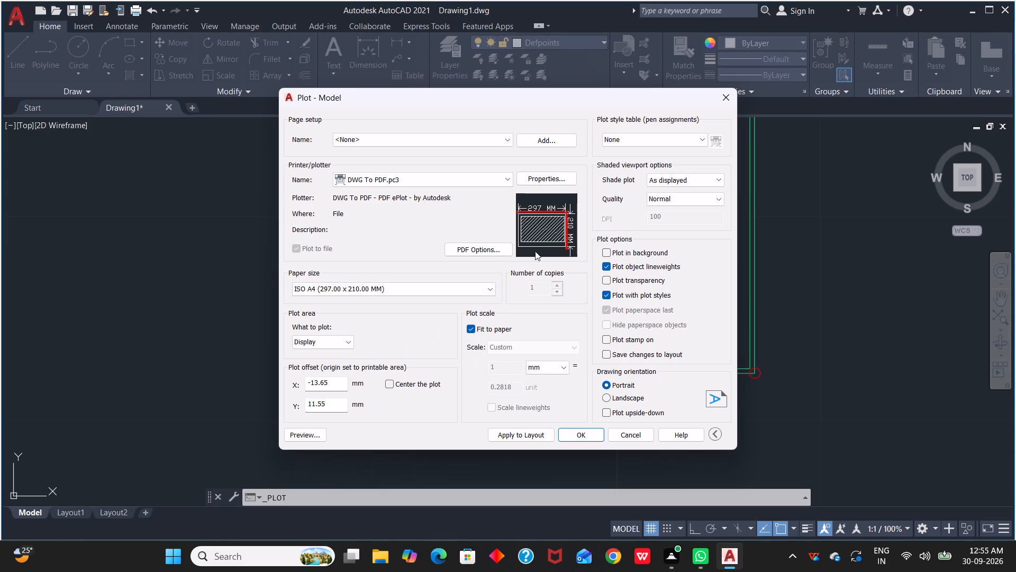
left_click(540, 435)
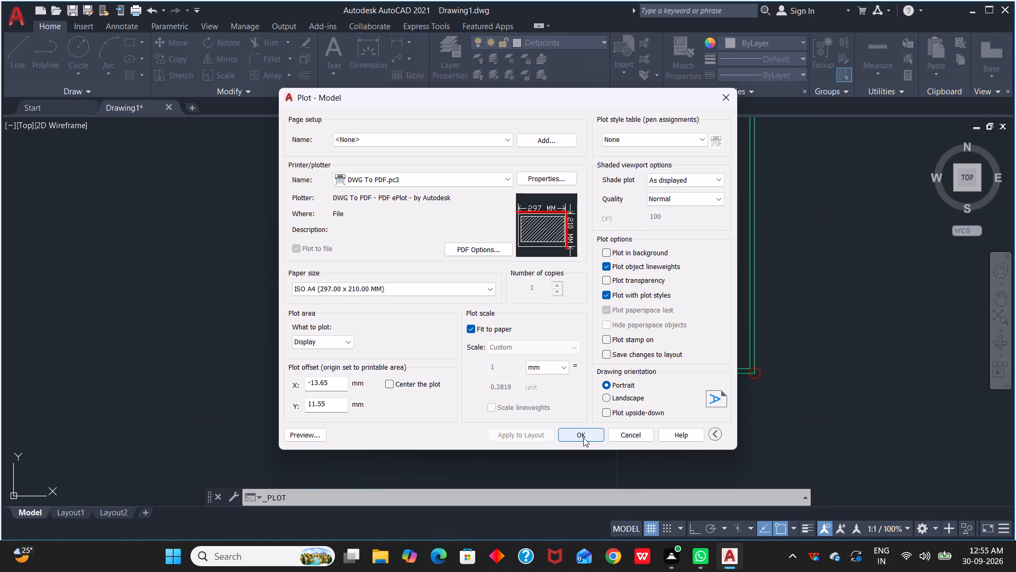
Plot the drawing to a PDF file named PROJECT-4 in the Documents folder.
left_click(587, 436)
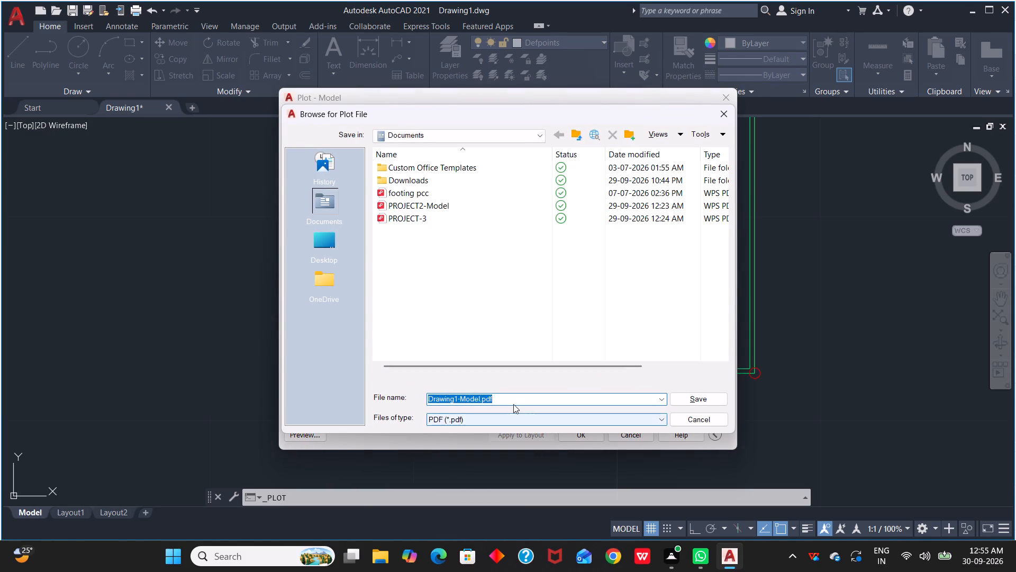
left_click(509, 402)
key("BackSpace")
key("BackSpace")
key("BackSpace")
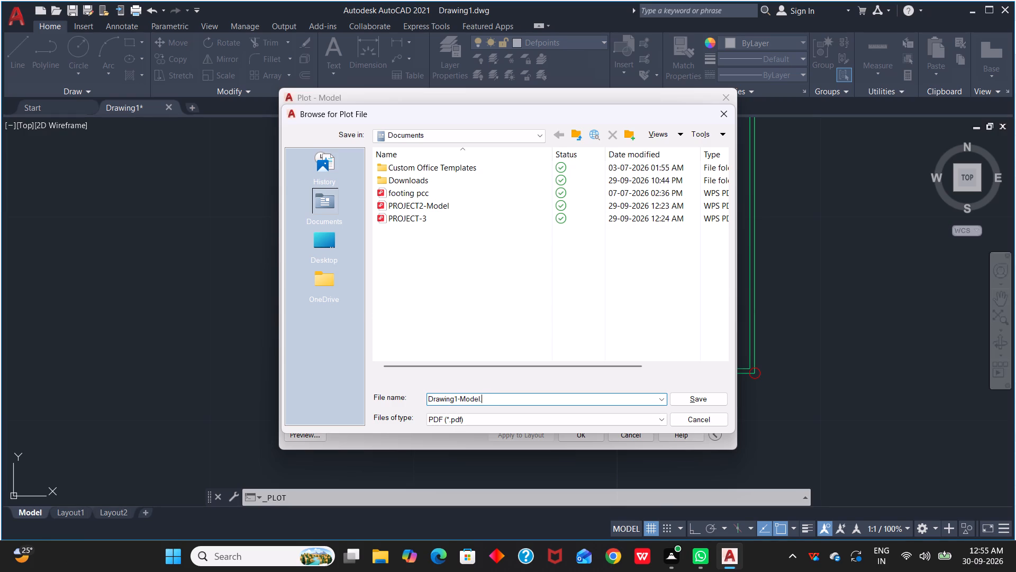
key("BackSpace")
key("BackSpace")
key("BackSpace")
key("BackSpace")
key("BackSpace")
key("BackSpace")
key("BackSpace")
key("BackSpace")
key("BackSpace")
key("BackSpace")
key("BackSpace")
key("BackSpace")
key("BackSpace")
key("BackSpace")
key("BackSpace")
key("BackSpace")
key("BackSpace")
key("BackSpace")
key("BackSpace")
key("BackSpace")
type("PROJECT")
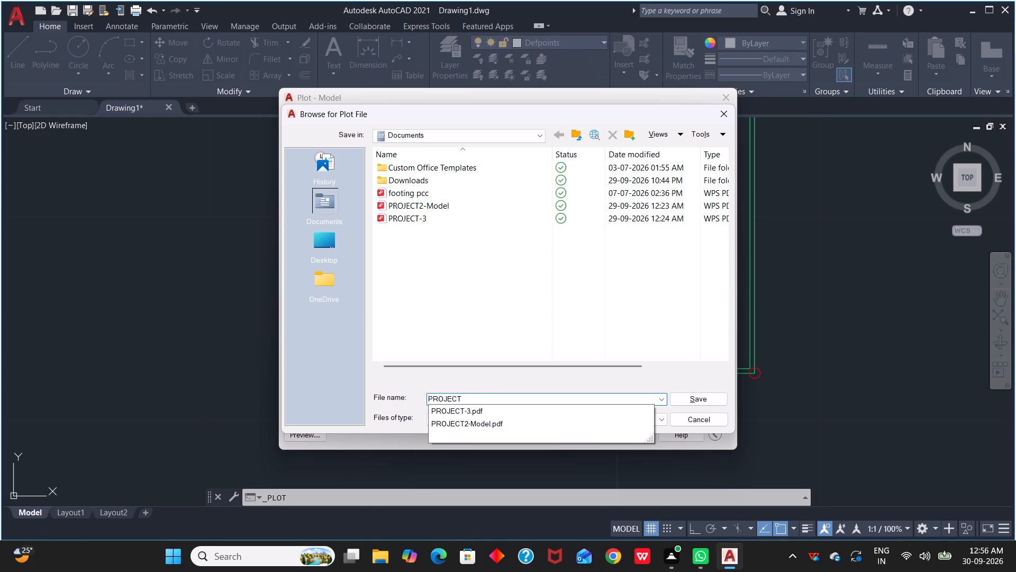
key("minus")
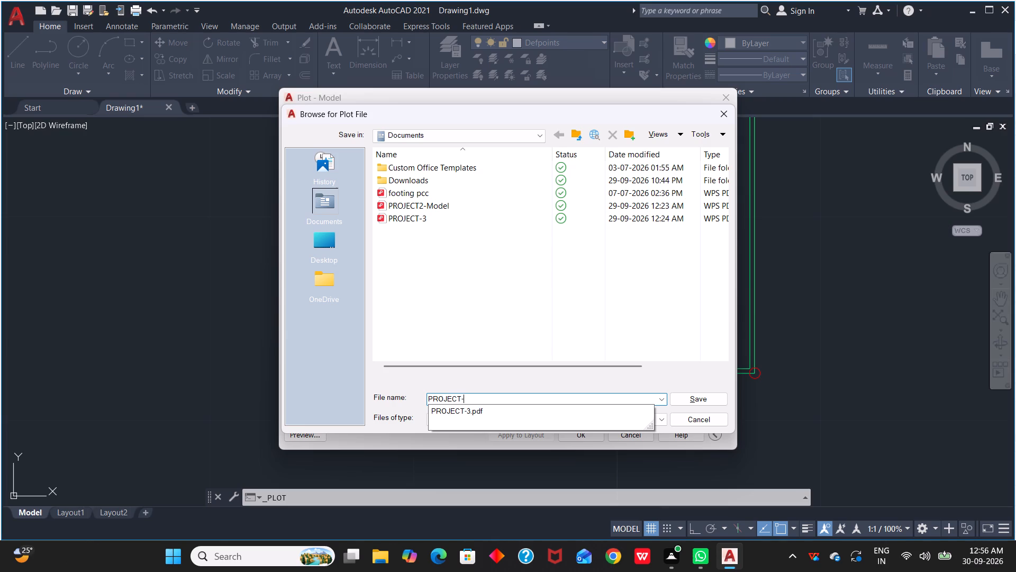
key("4")
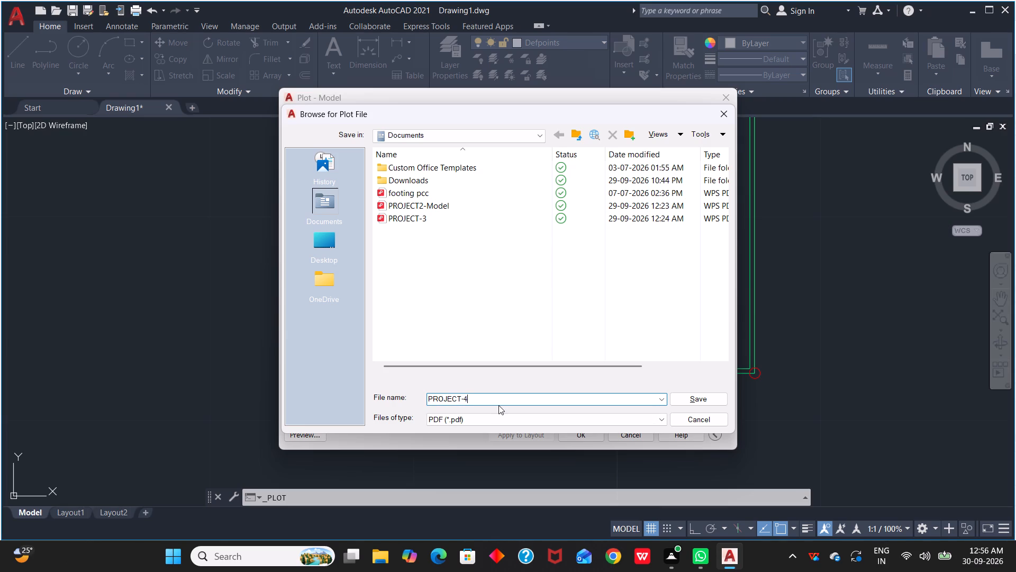
left_click(700, 398)
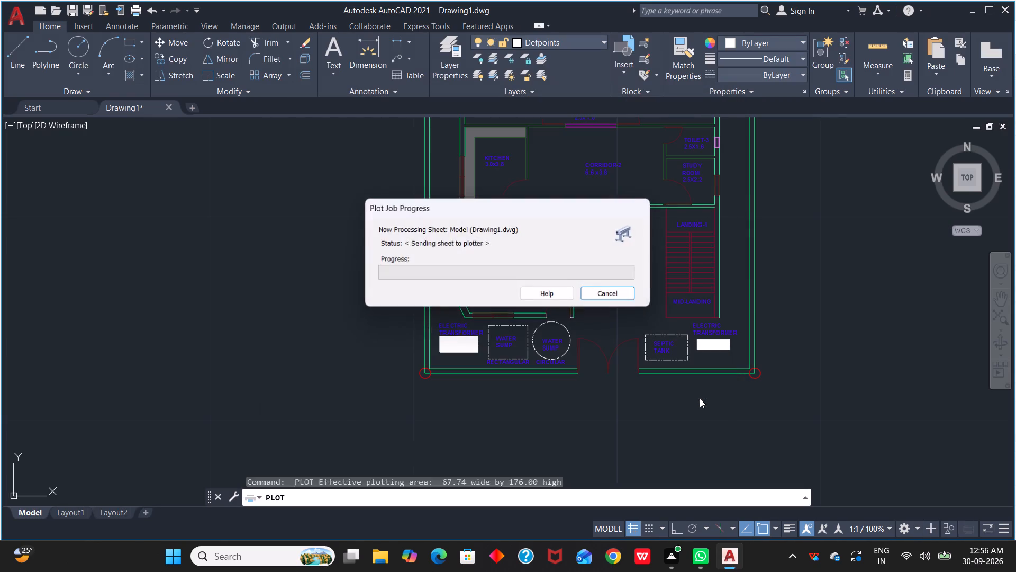
Examine how the floor plan sits on the page in the plotted PROJECT-4 PDF, and close the viewer.
scroll(619, 327, "down", 1)
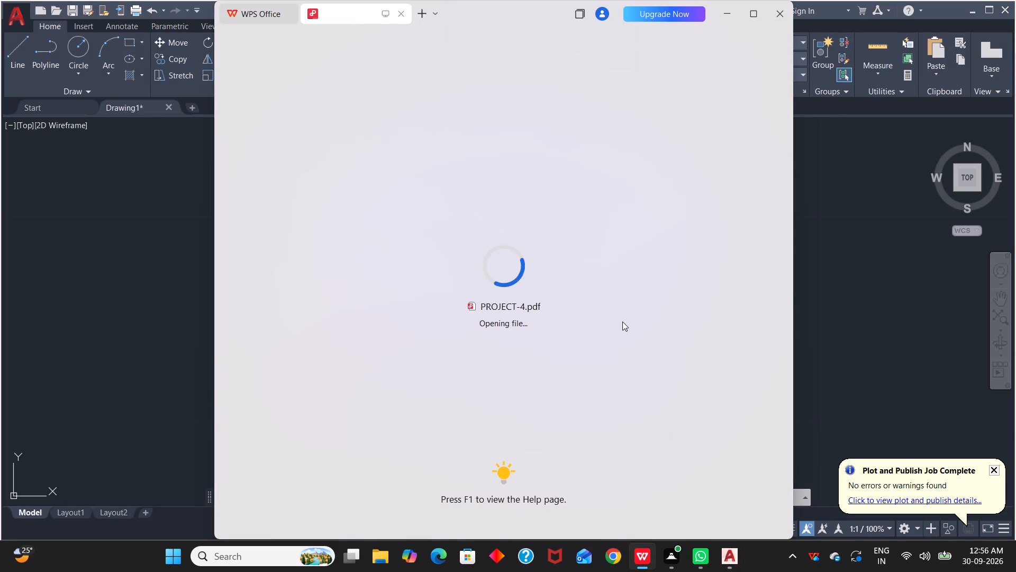
scroll(620, 327, "down", 3)
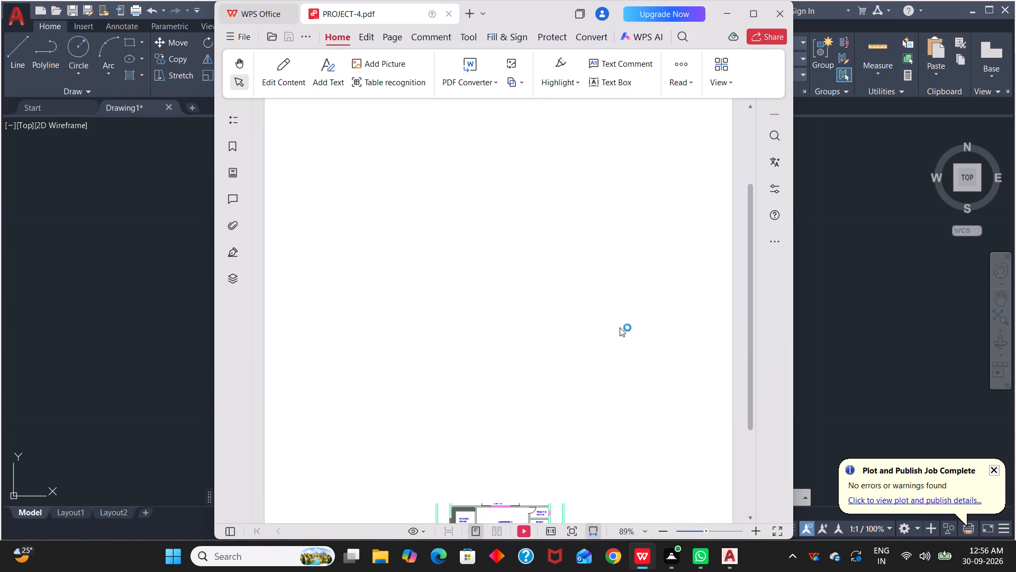
scroll(620, 327, "down", 3)
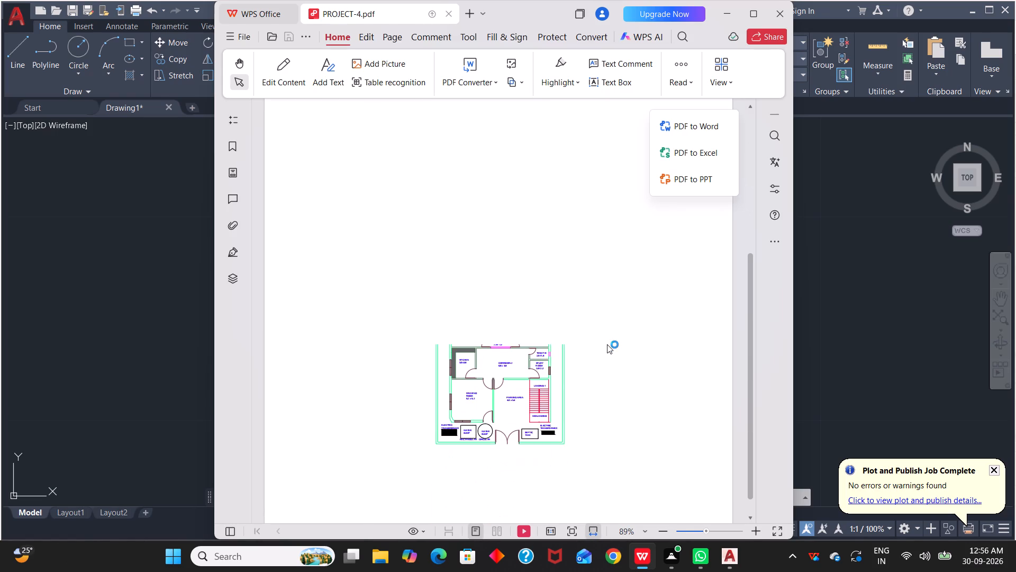
scroll(607, 344, "up", 1)
scroll(607, 344, "down", 2)
middle_click_drag(607, 344, 607, 330)
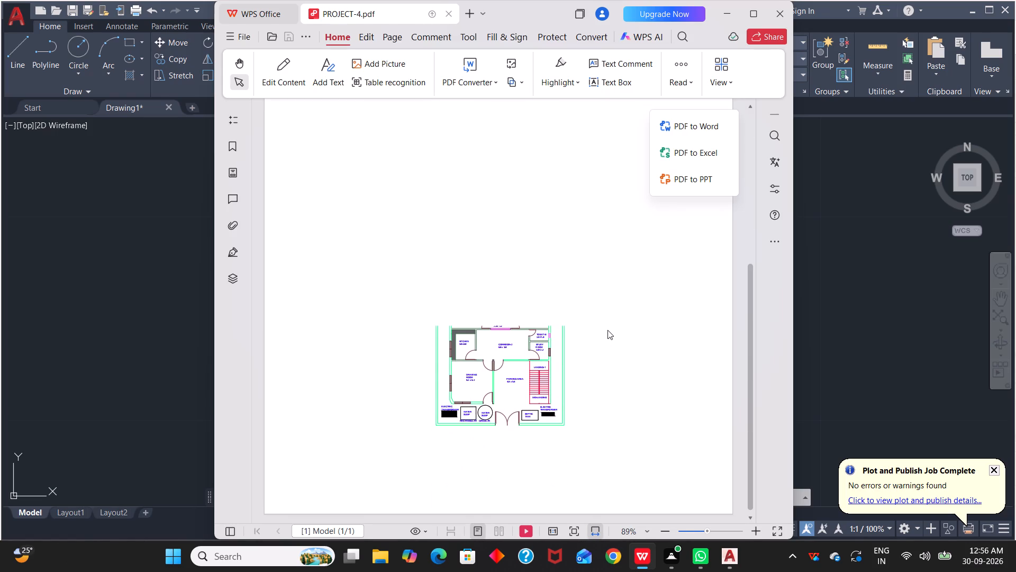
middle_click_drag(607, 330, 609, 326)
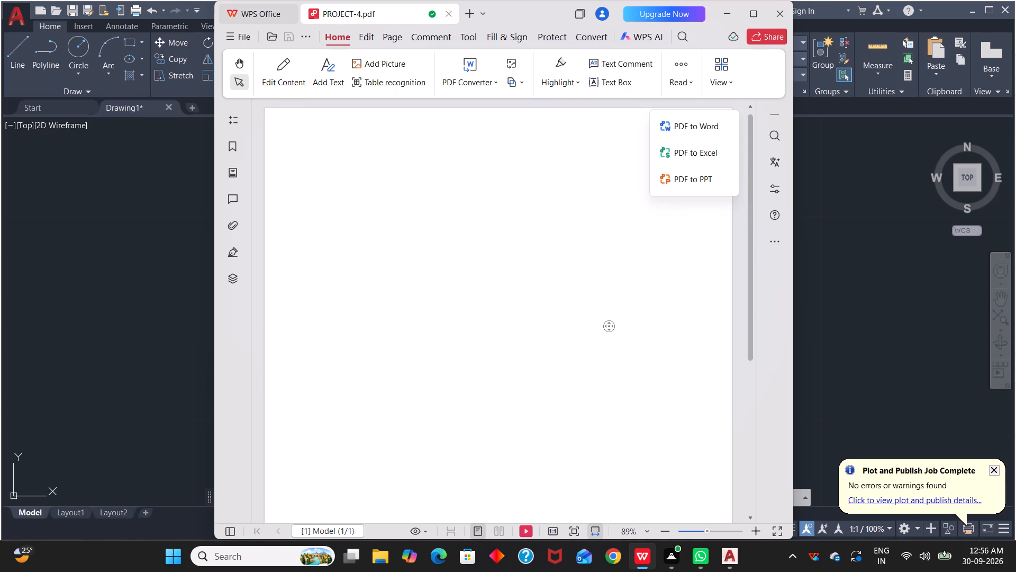
left_click(781, 10)
Select the entire floor plan and start a new plot of the model.
scroll(596, 198, "down", 1)
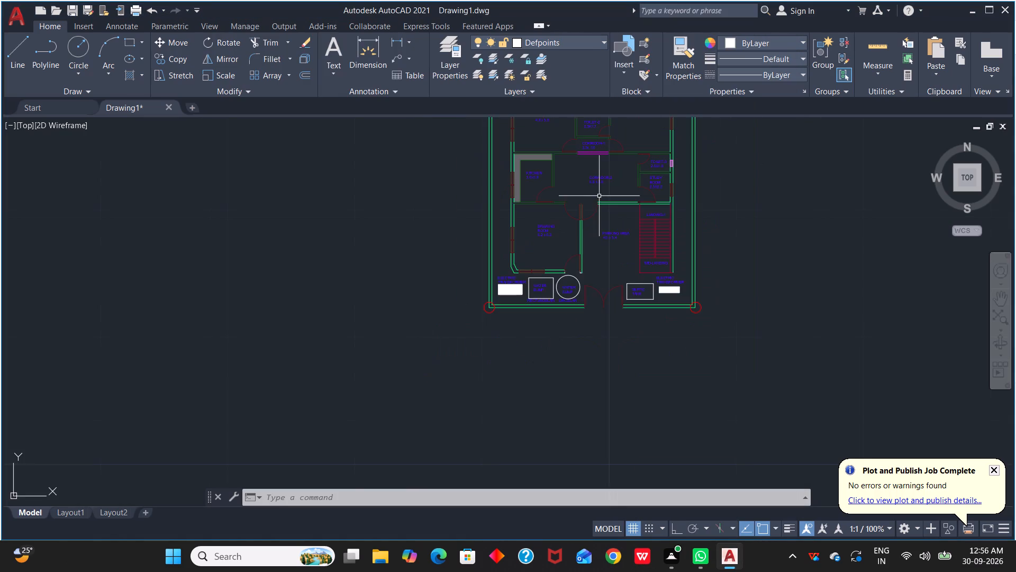
scroll(599, 196, "up", 2)
scroll(599, 196, "down", 3)
middle_click_drag(600, 196, 590, 287)
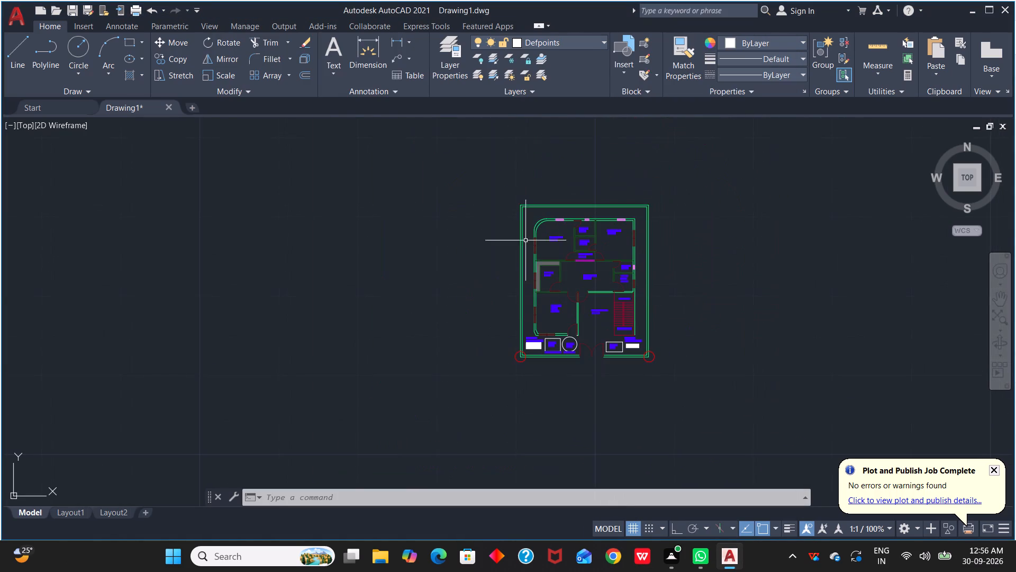
left_click(488, 200)
left_click(701, 394)
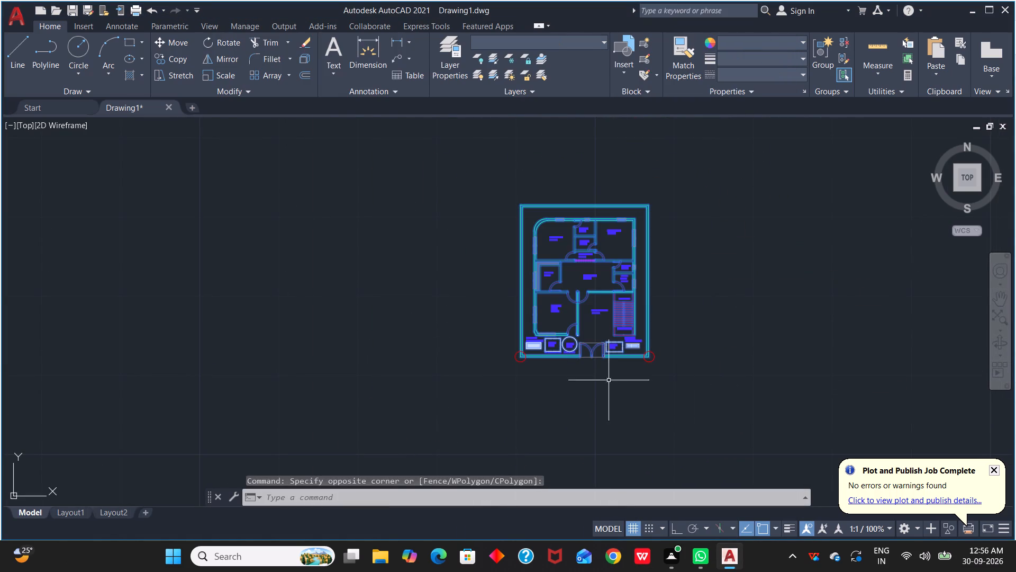
left_click(138, 6)
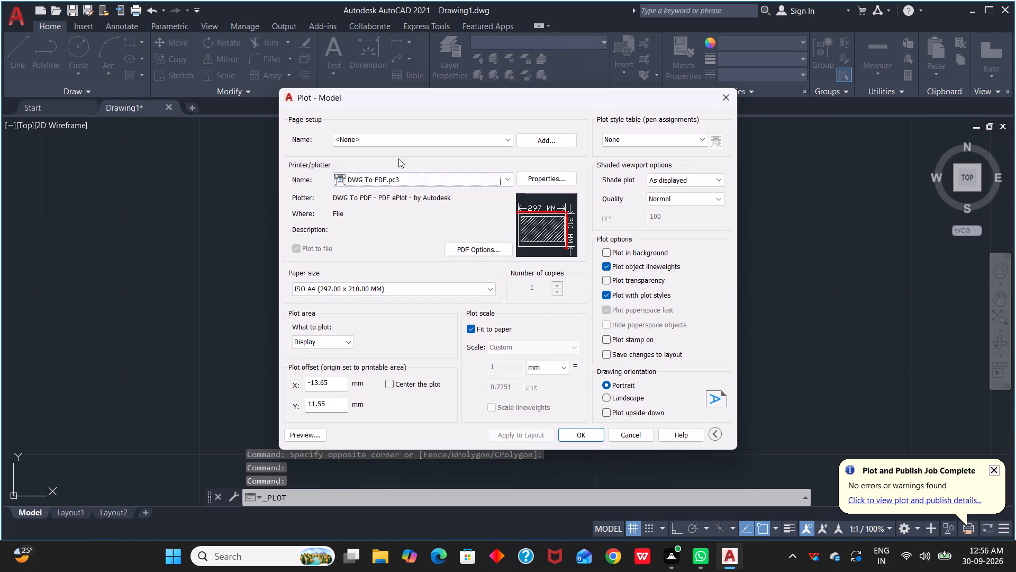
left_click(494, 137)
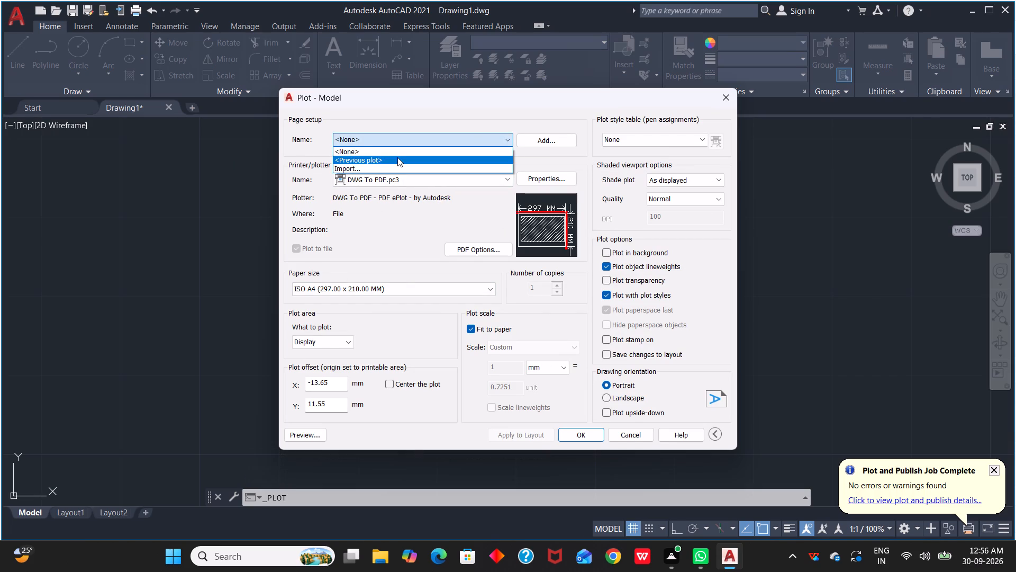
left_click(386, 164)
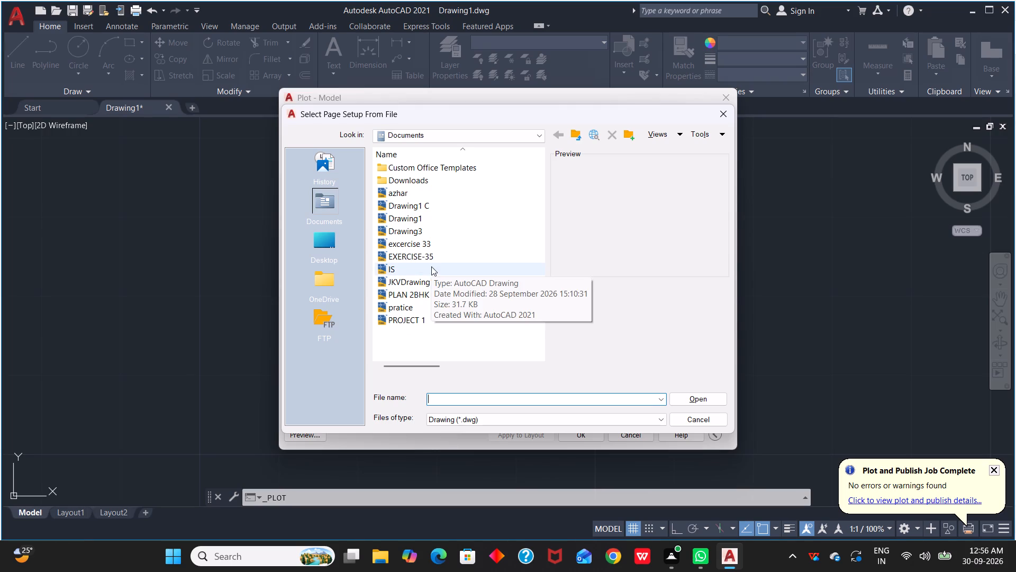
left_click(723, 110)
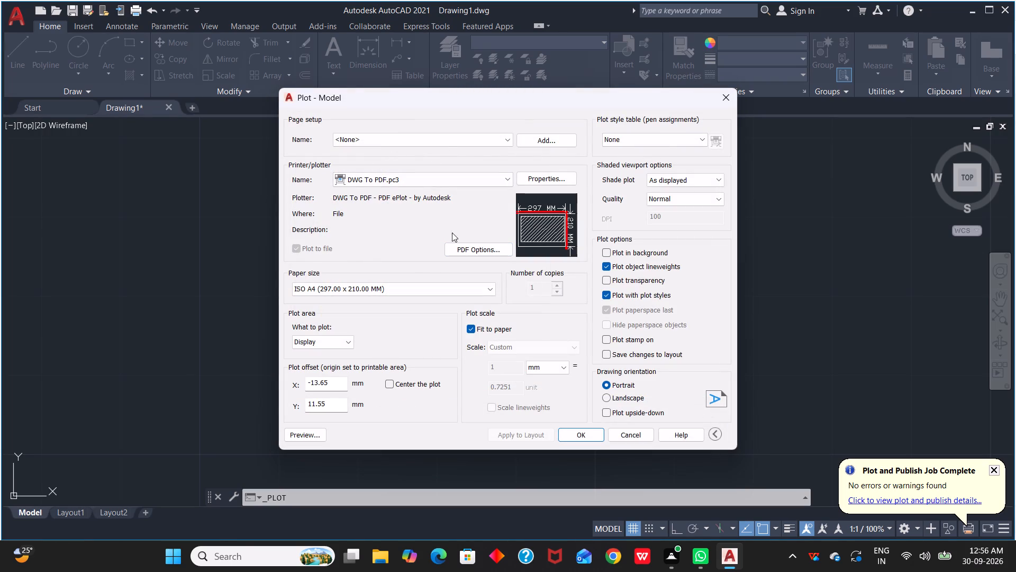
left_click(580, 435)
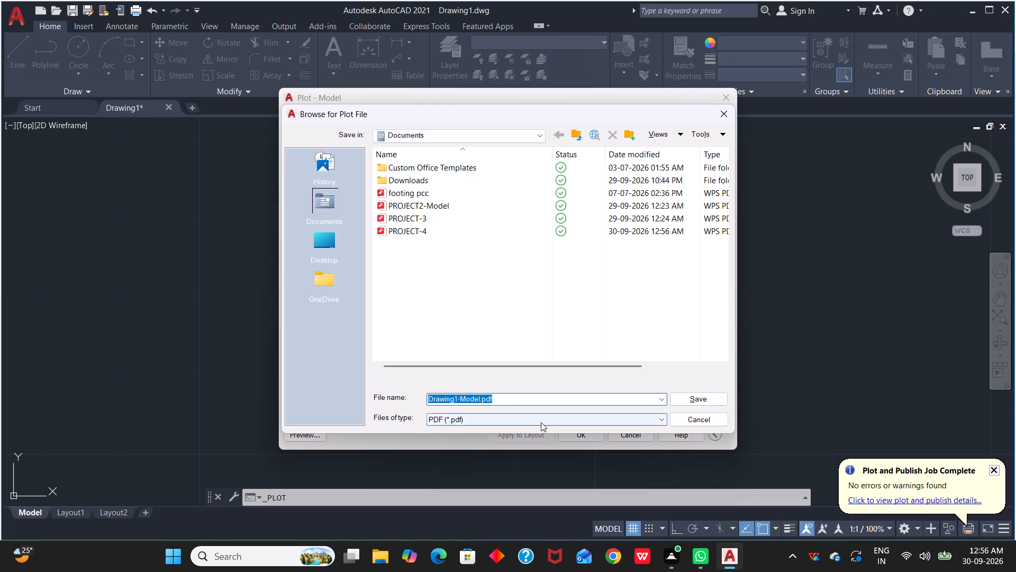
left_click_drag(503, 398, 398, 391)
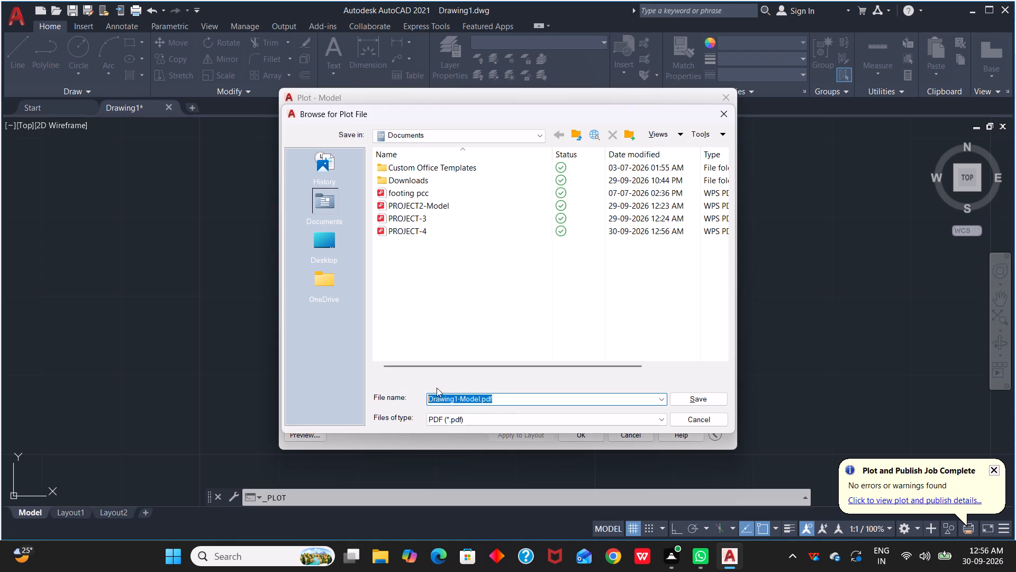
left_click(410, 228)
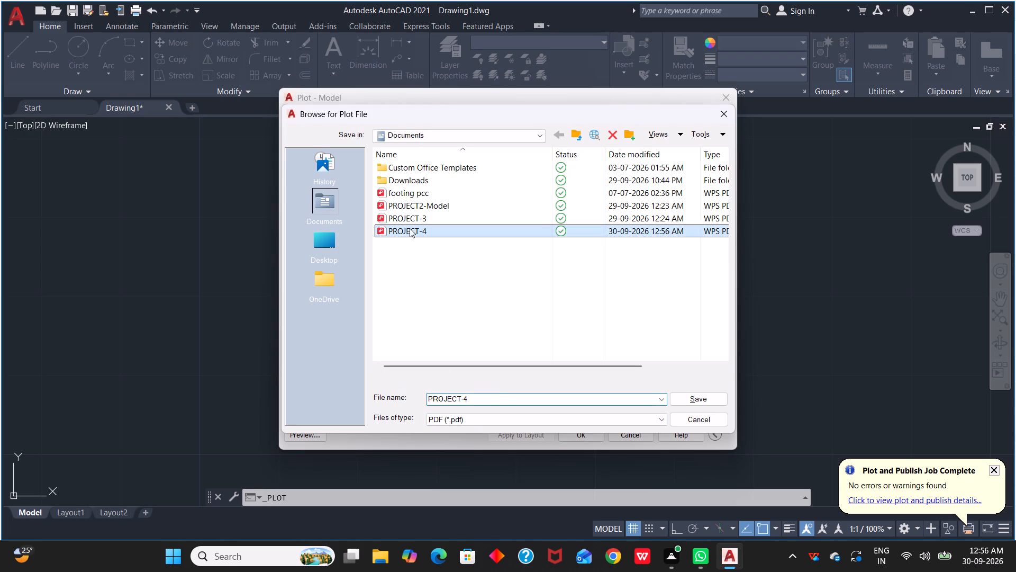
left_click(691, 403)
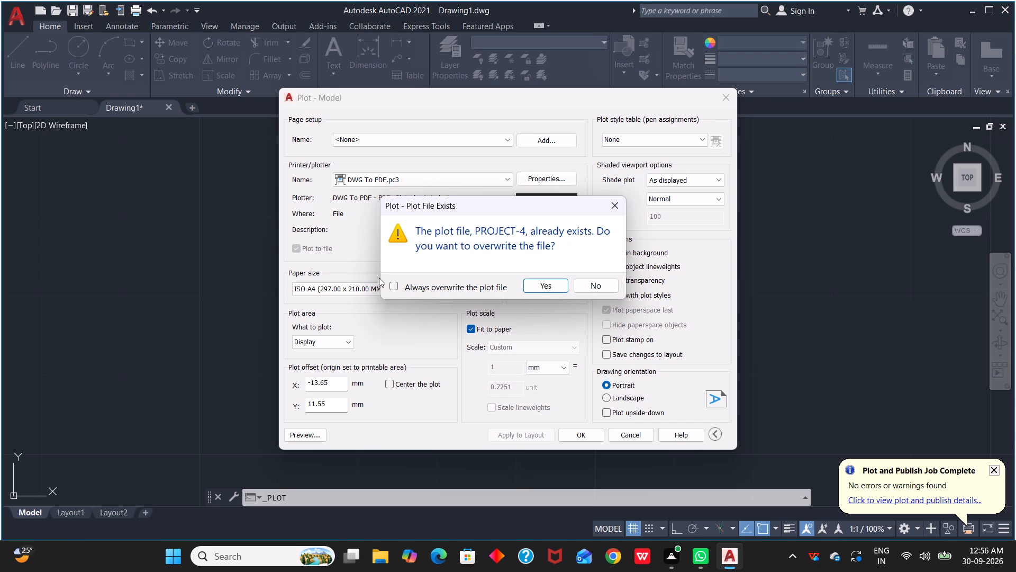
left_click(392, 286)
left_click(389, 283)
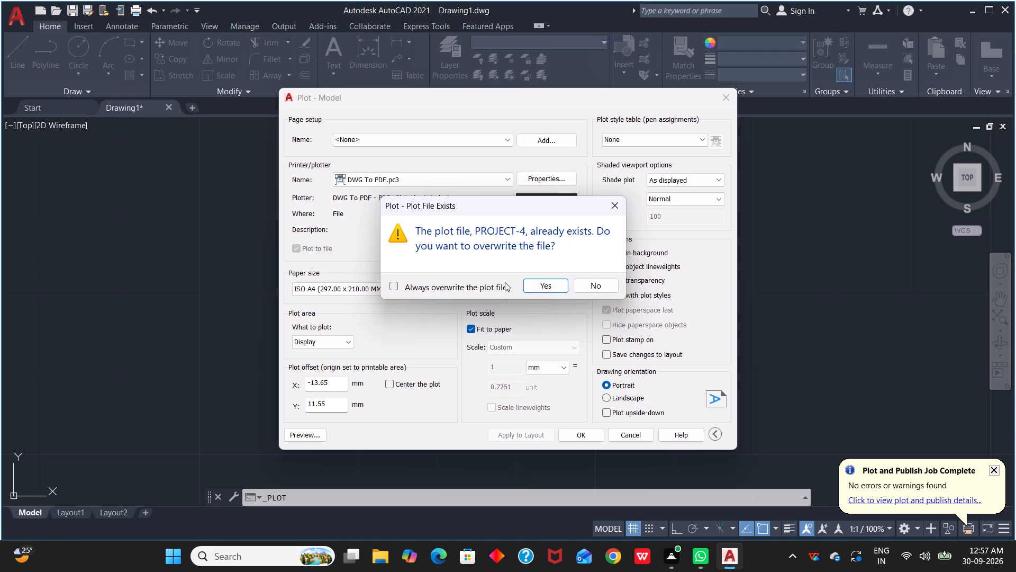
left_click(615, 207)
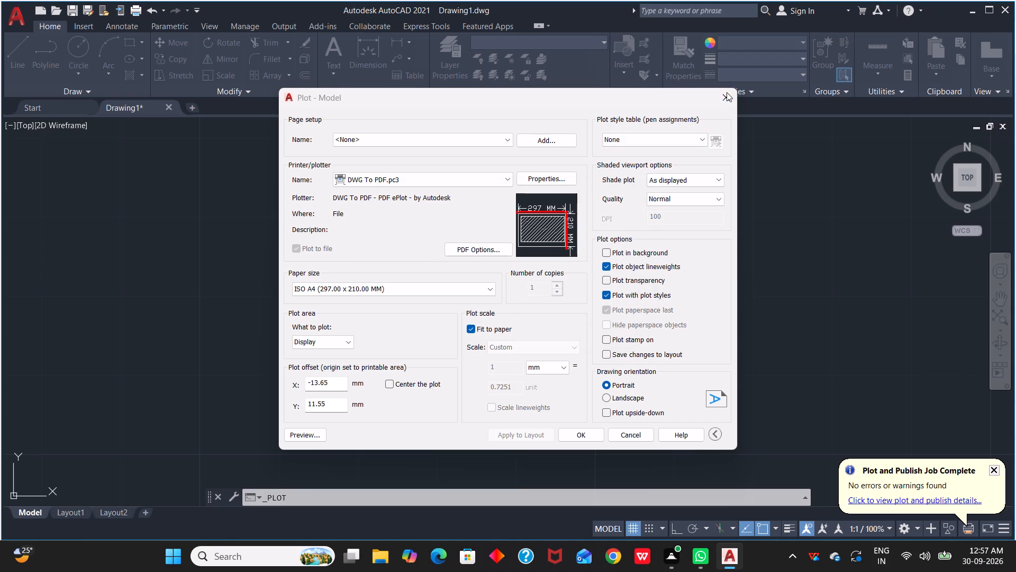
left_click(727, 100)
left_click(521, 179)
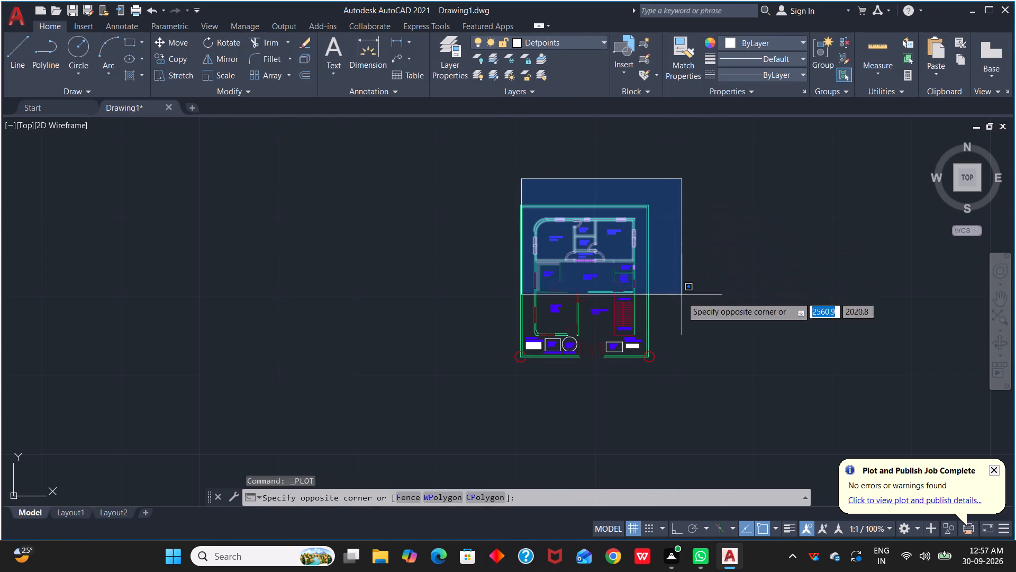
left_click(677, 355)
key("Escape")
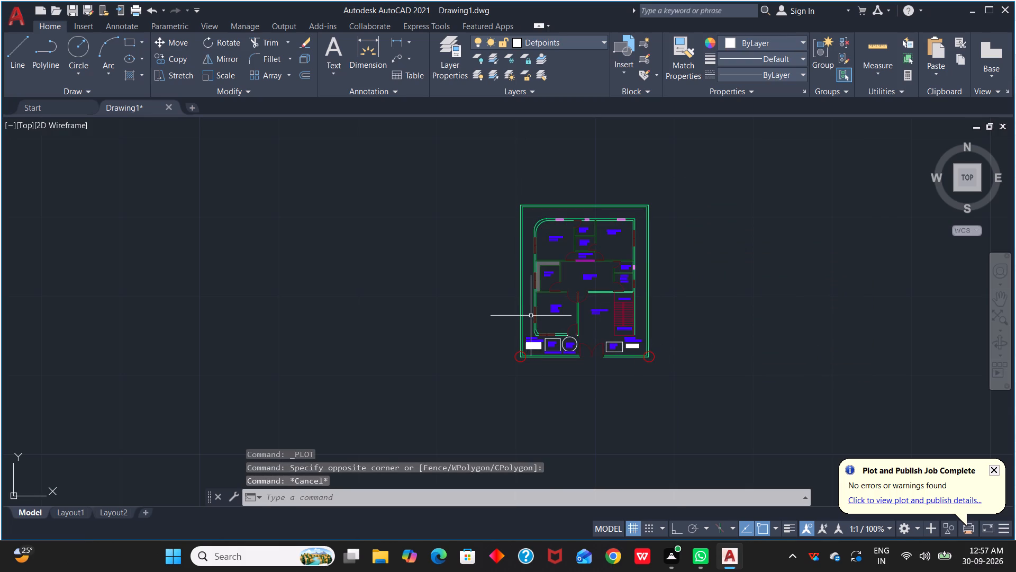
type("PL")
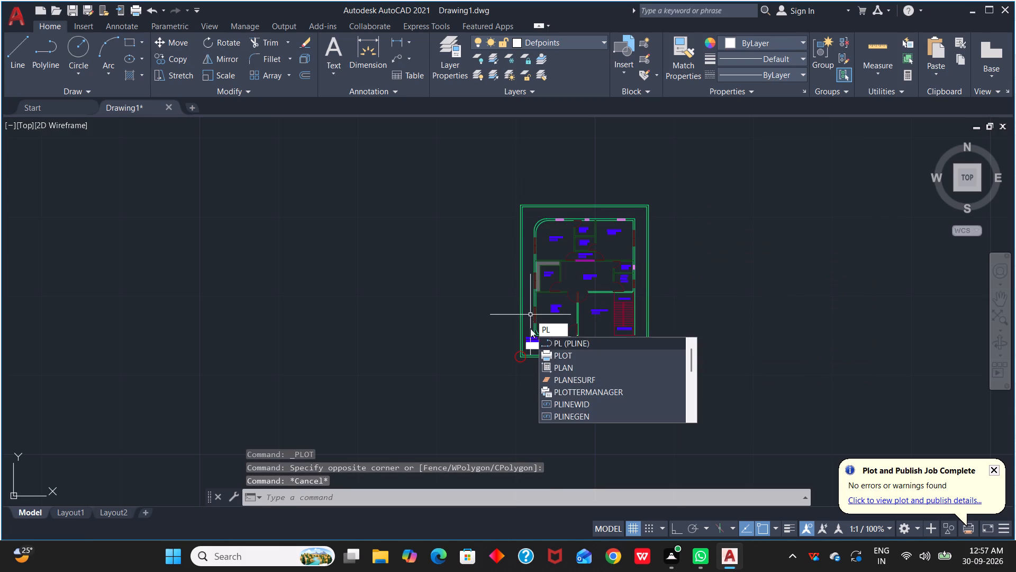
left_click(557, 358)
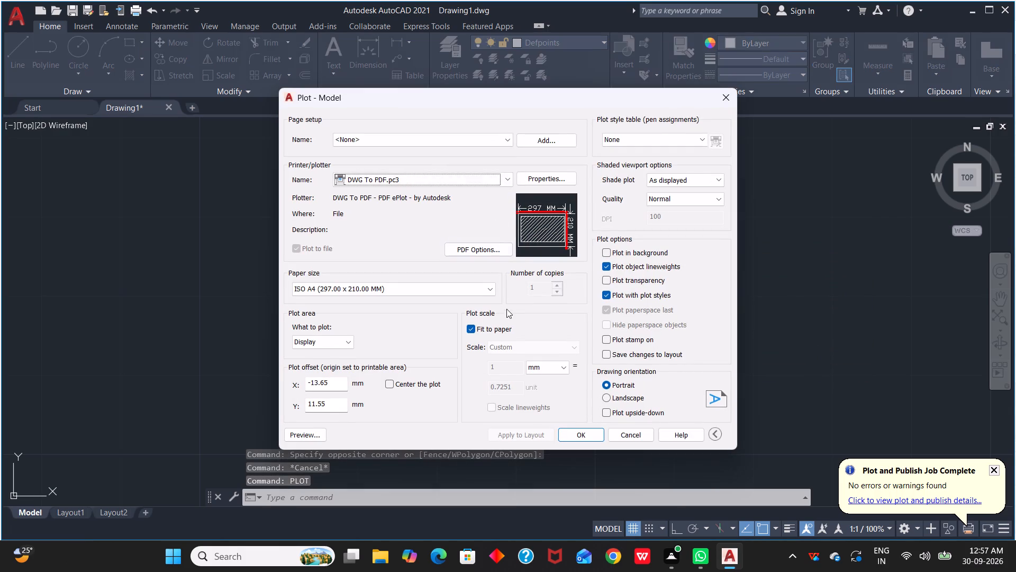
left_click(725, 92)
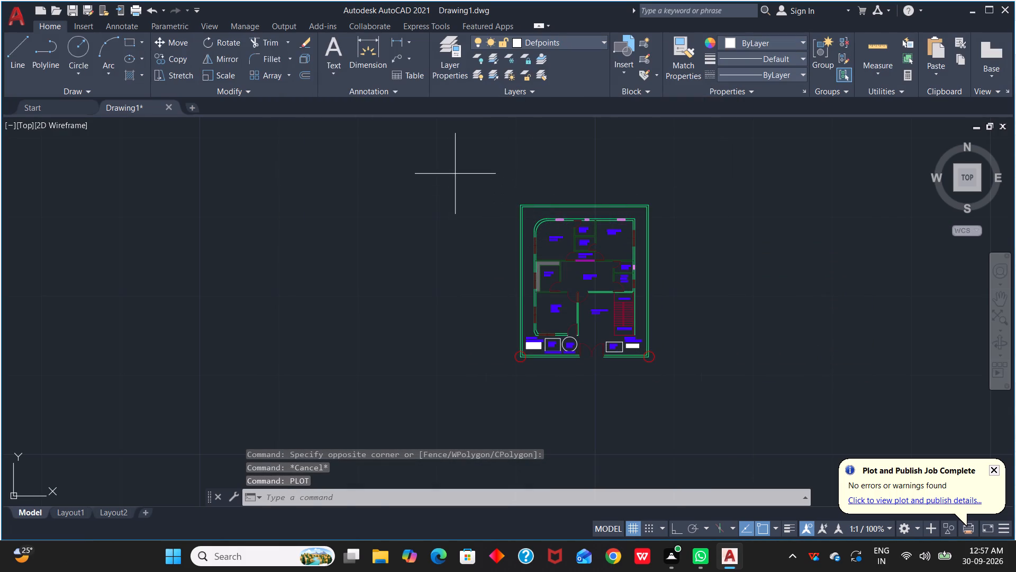
Select the entire floor plan, start a new plot, set its plot area to Limits and apply it to the layout.
left_click(455, 174)
left_click(686, 375)
type("PL")
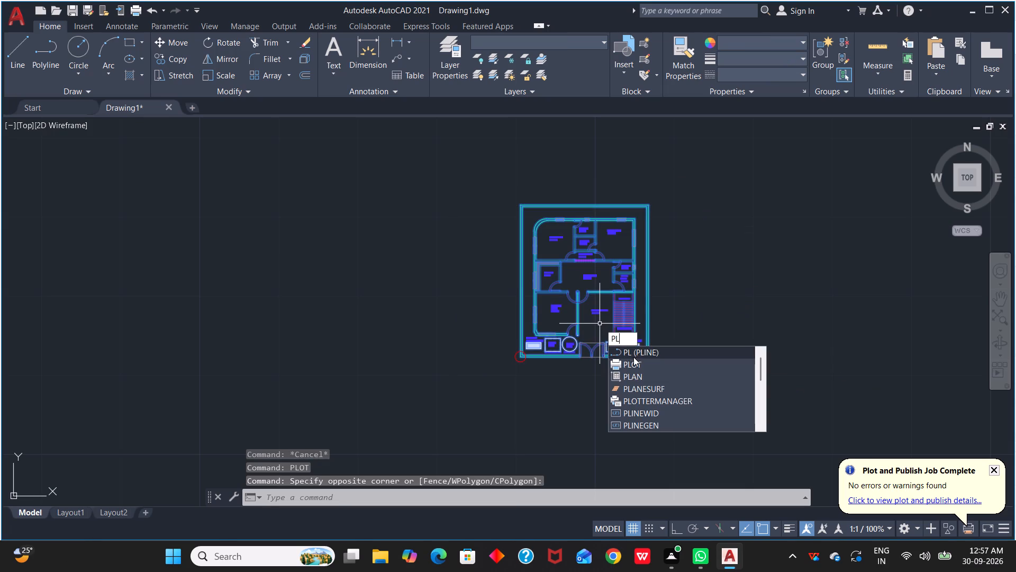
left_click(636, 360)
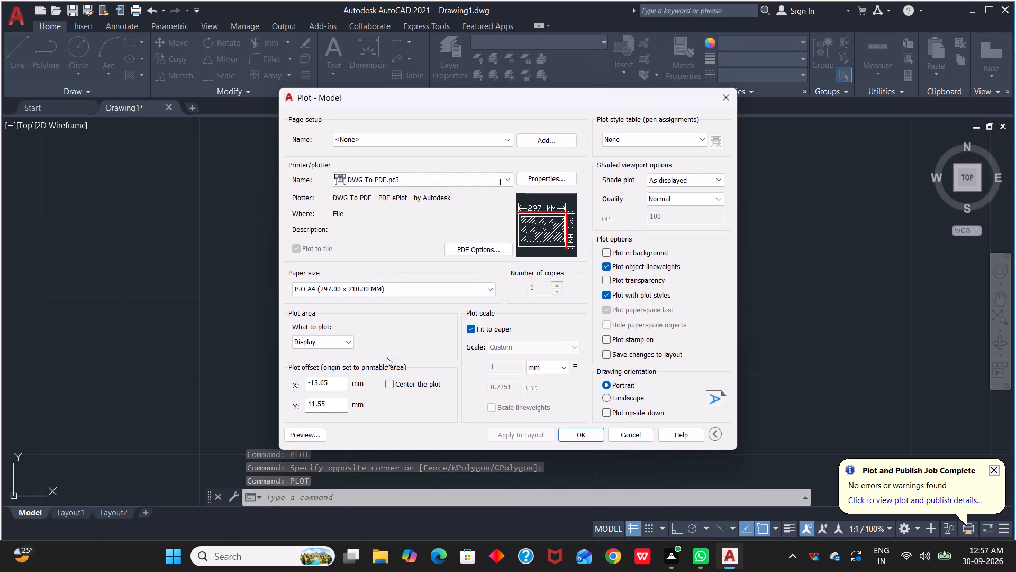
left_click(341, 346)
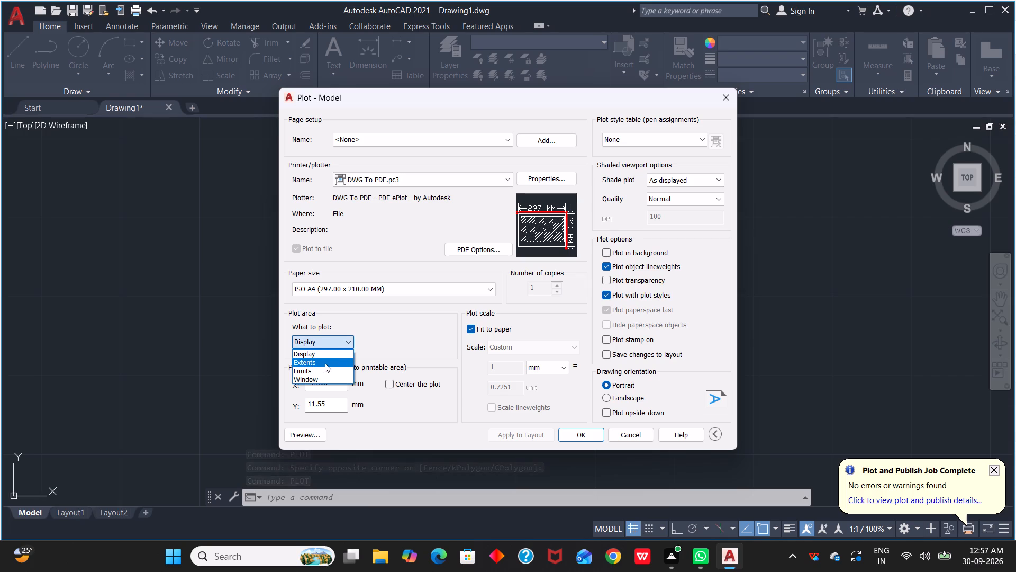
left_click(318, 370)
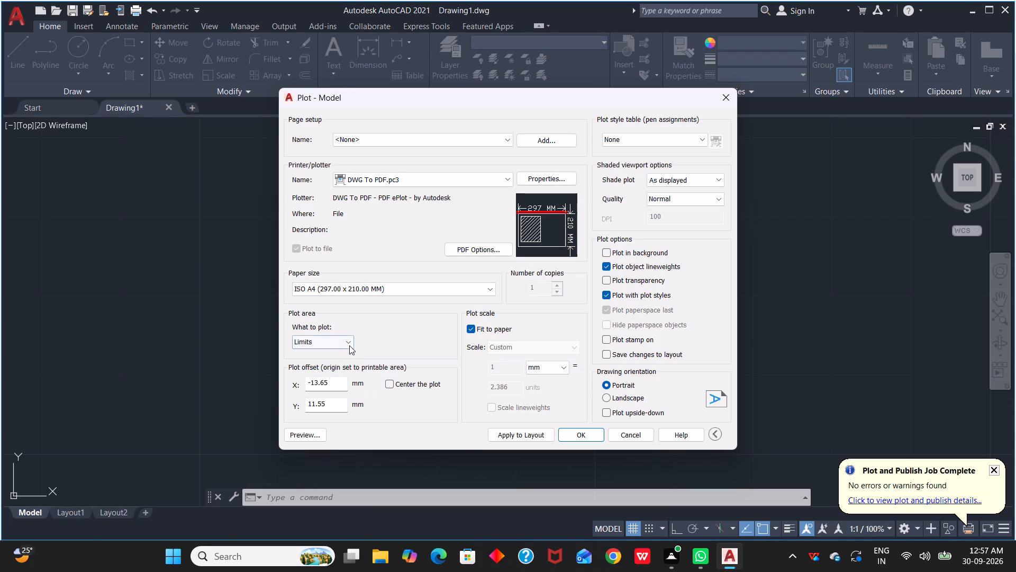
left_click(518, 434)
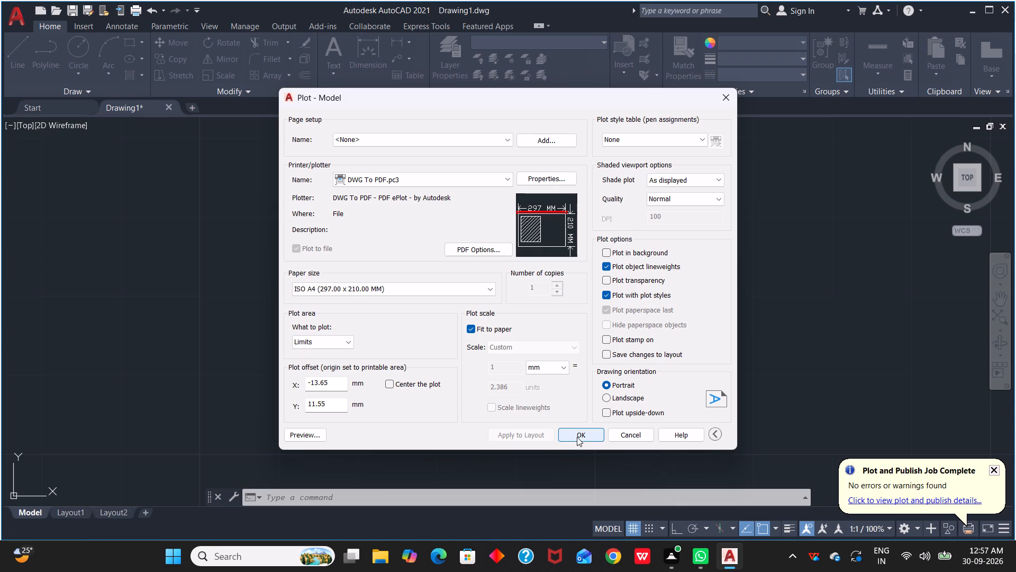
Plot the drawing to a PDF file named PROJECT-44 in the Documents folder.
left_click(577, 437)
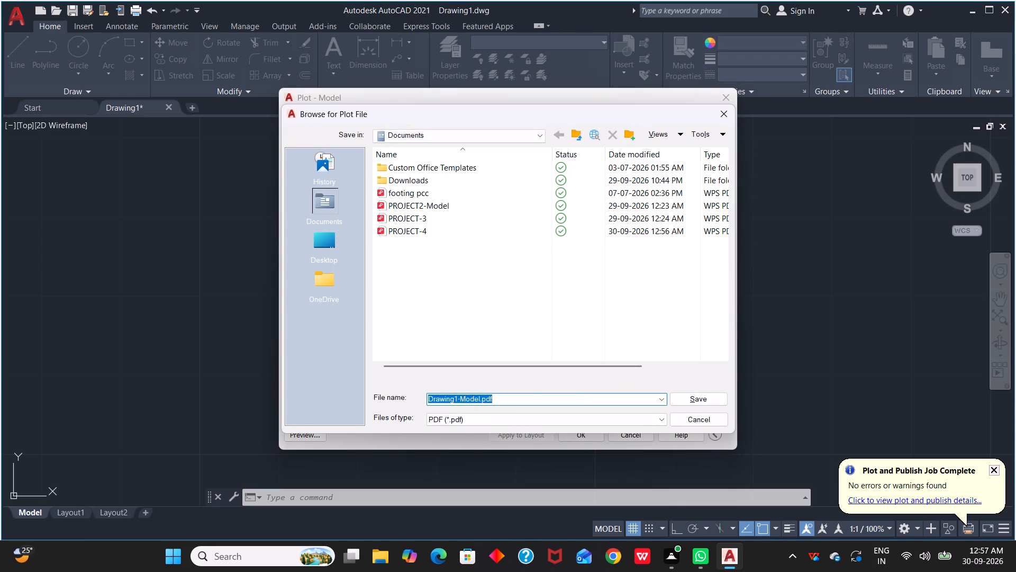
key("BackSpace")
key("BackSpace")
key("BackSpace")
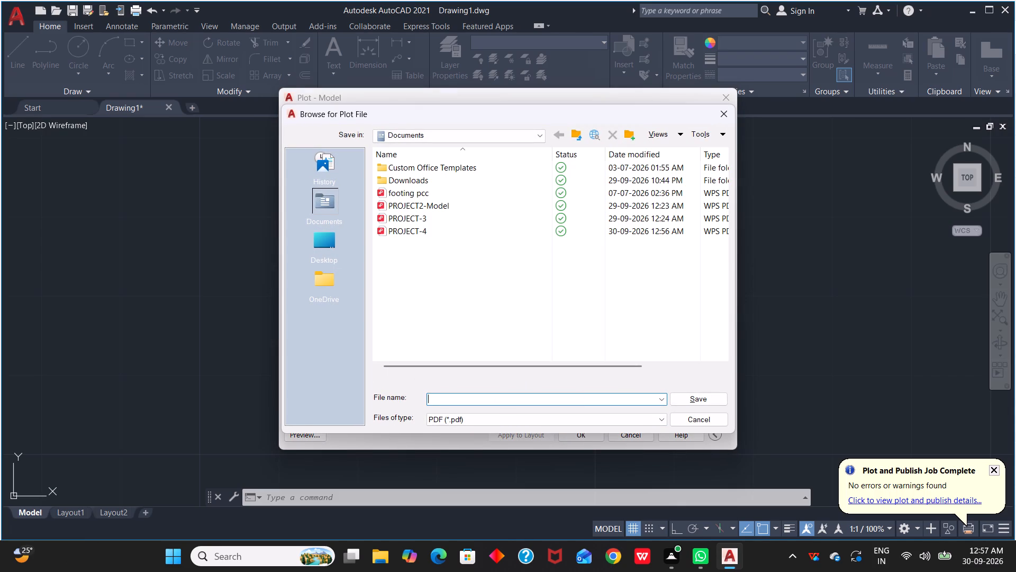
type("PROJECT")
key("minus")
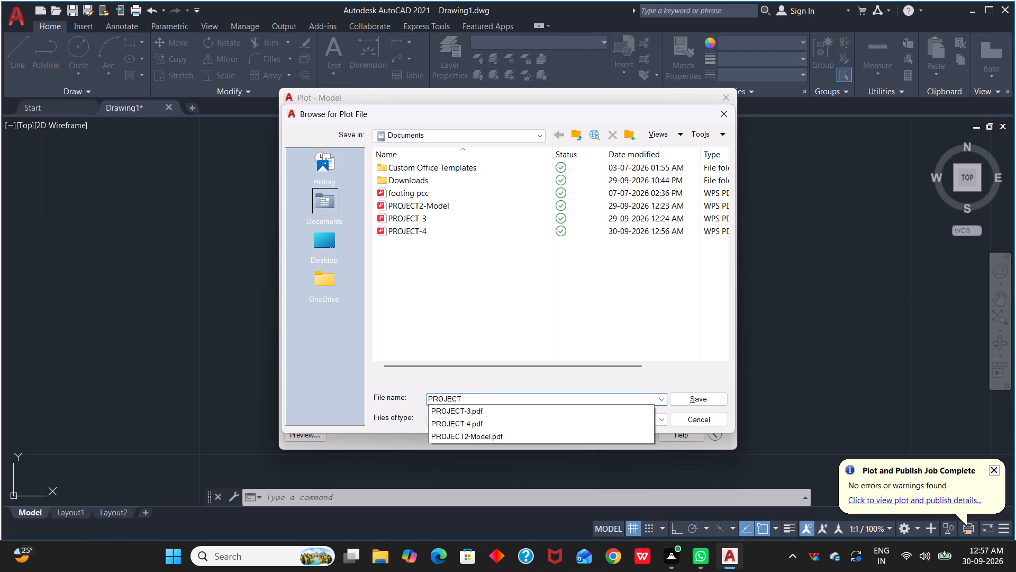
type("44")
key("Return")
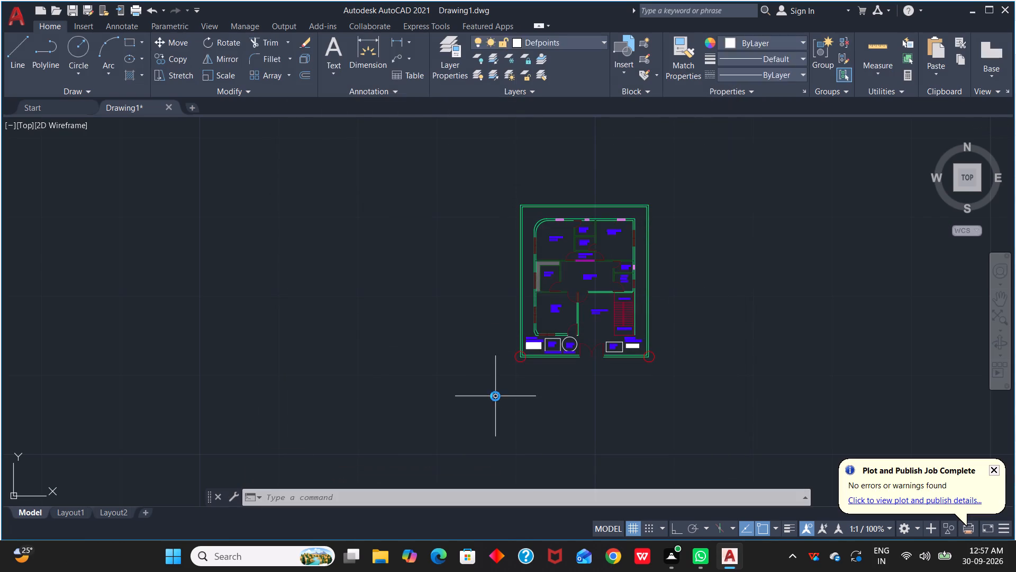
Examine the plotted PROJECT-44 PDF page from top to bottom for the floor plan, and close the viewer.
scroll(501, 388, "down", 4)
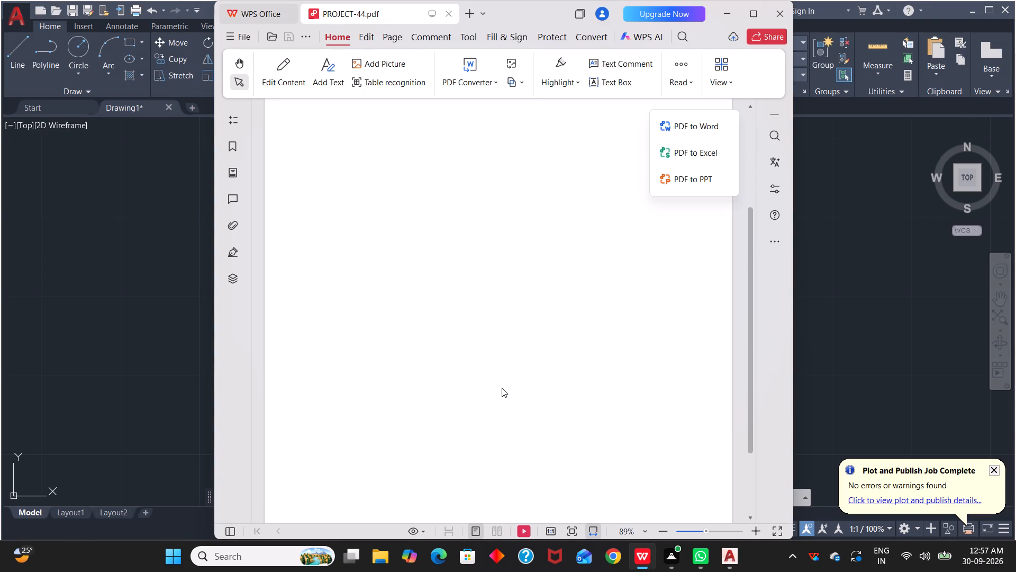
scroll(502, 388, "down", 3)
scroll(502, 388, "up", 13)
scroll(502, 388, "down", 12)
scroll(502, 388, "up", 11)
scroll(502, 388, "down", 2)
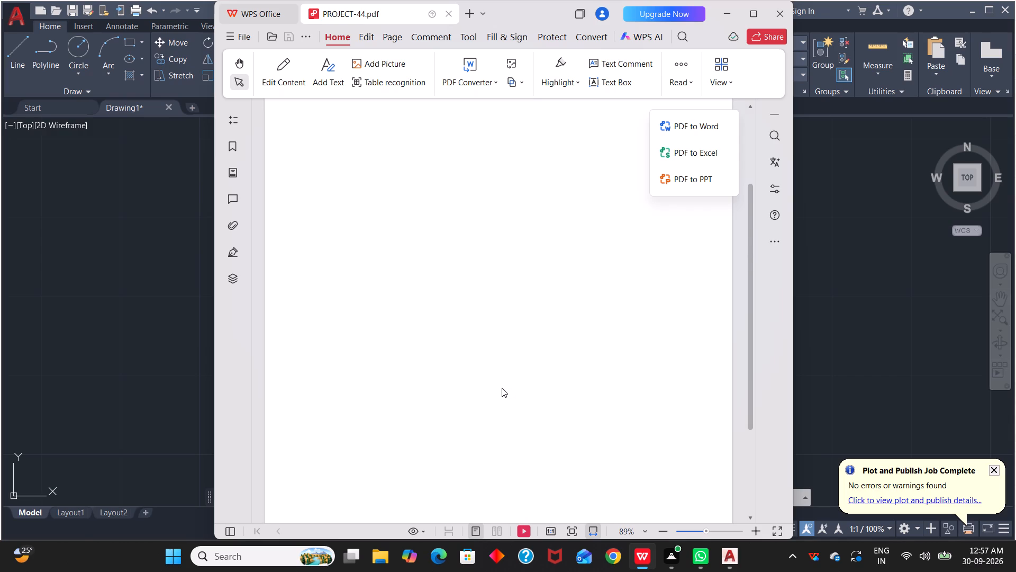
scroll(502, 388, "down", 13)
scroll(502, 388, "up", 8)
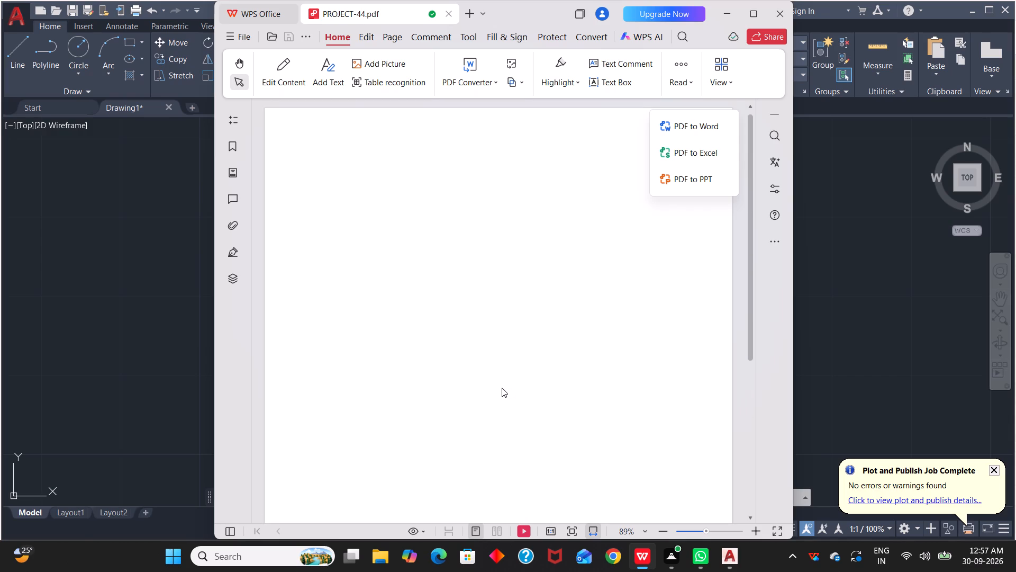
scroll(502, 388, "up", 4)
scroll(502, 388, "down", 9)
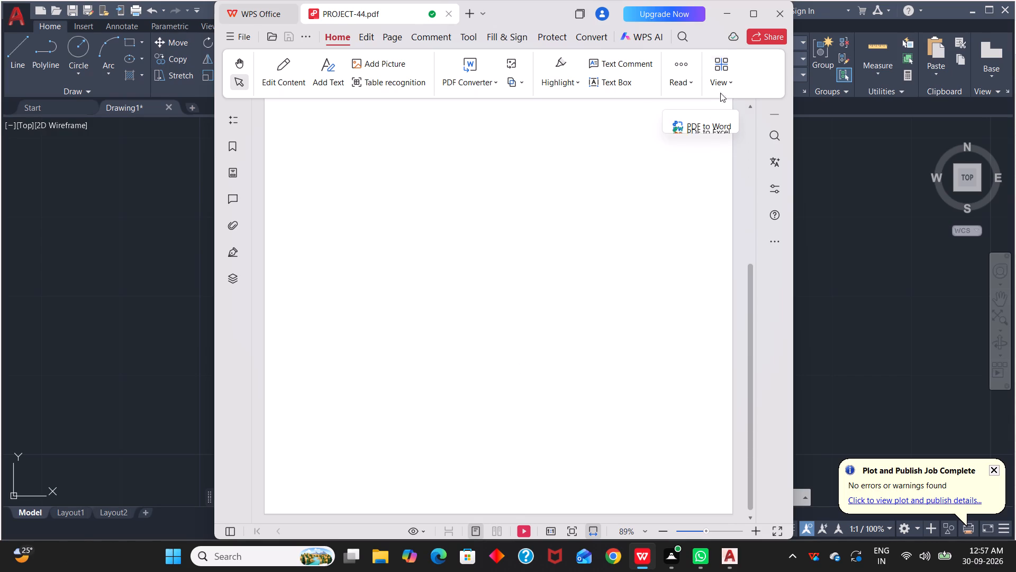
left_click(785, 22)
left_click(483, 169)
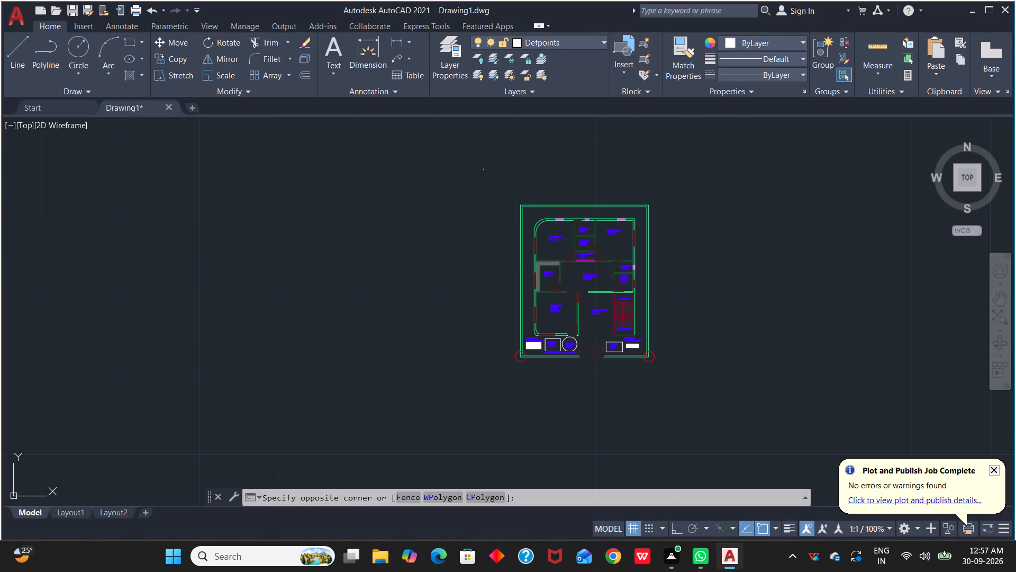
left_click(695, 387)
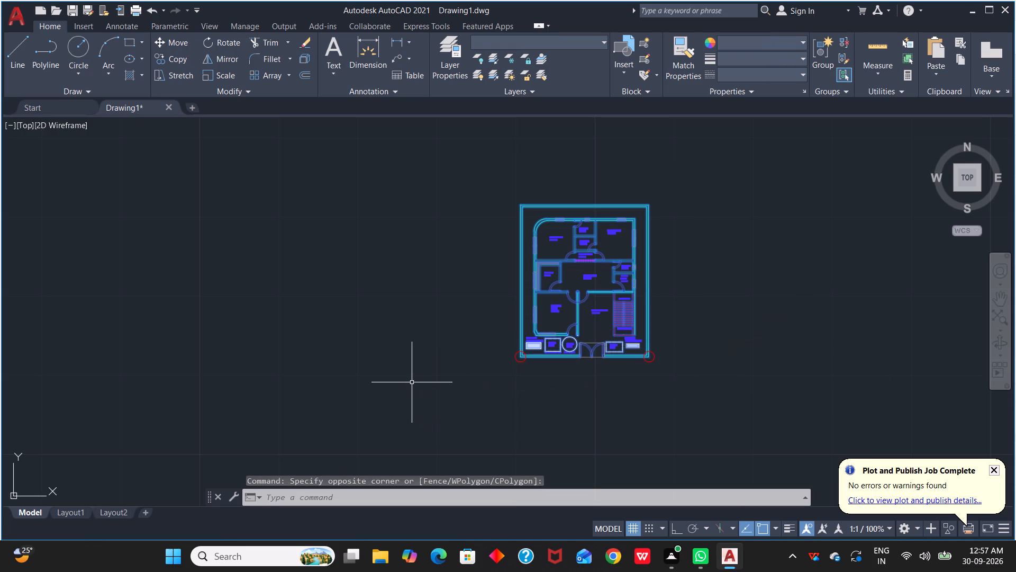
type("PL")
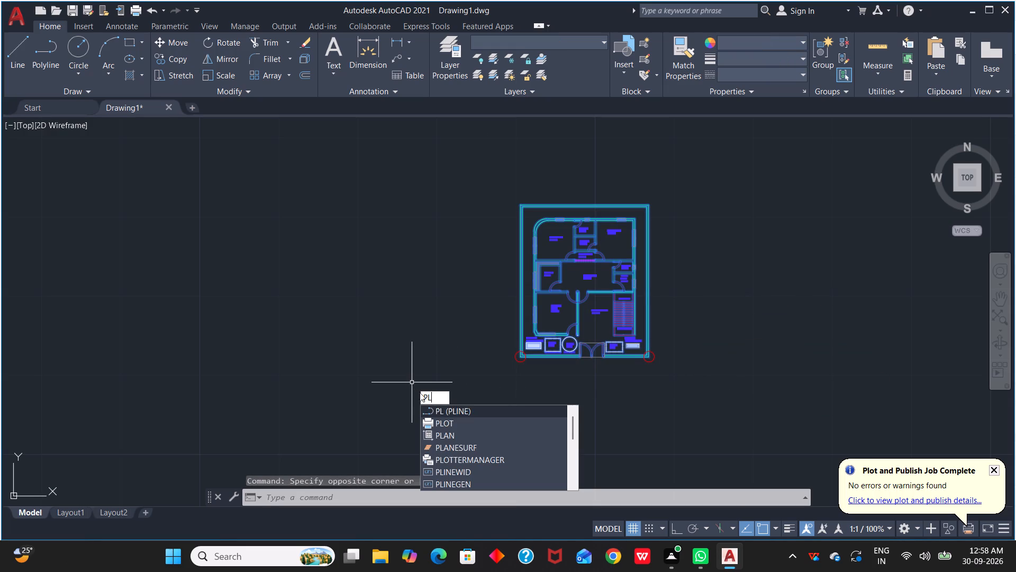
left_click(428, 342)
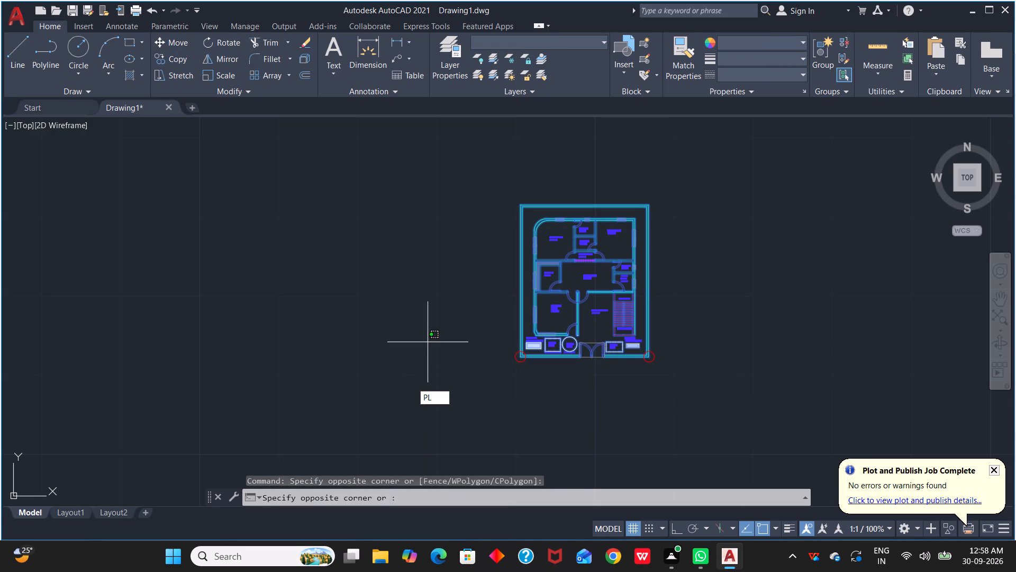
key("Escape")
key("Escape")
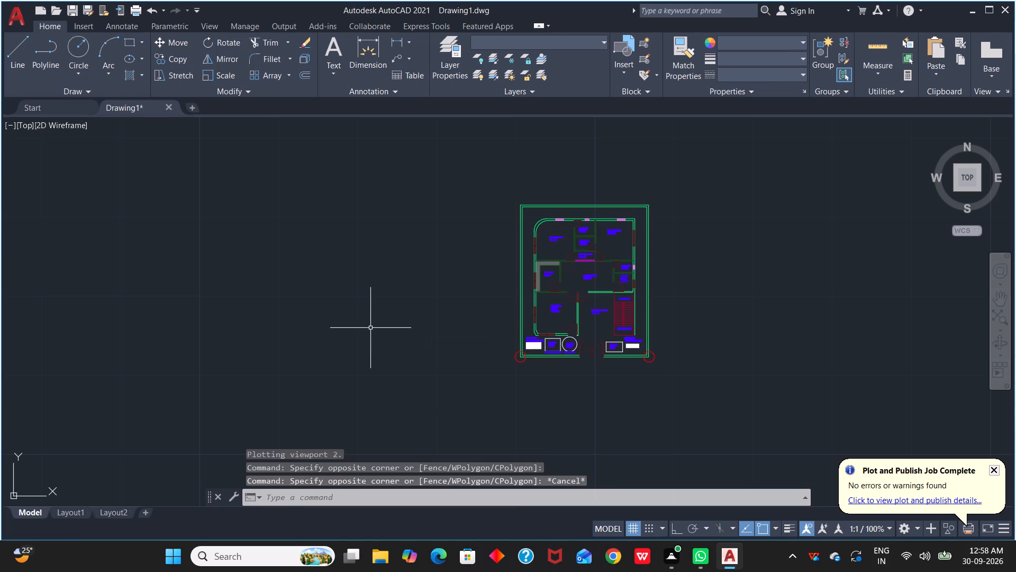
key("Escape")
Start a new plot of the model, set it to landscape orientation, centre the plot and apply the settings to the layout.
left_click(132, 7)
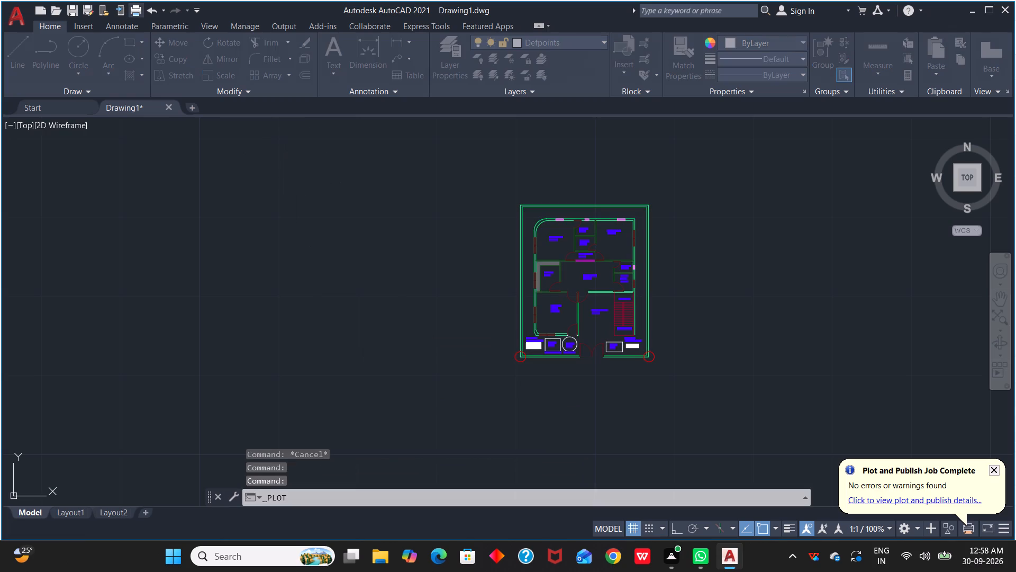
left_click(476, 286)
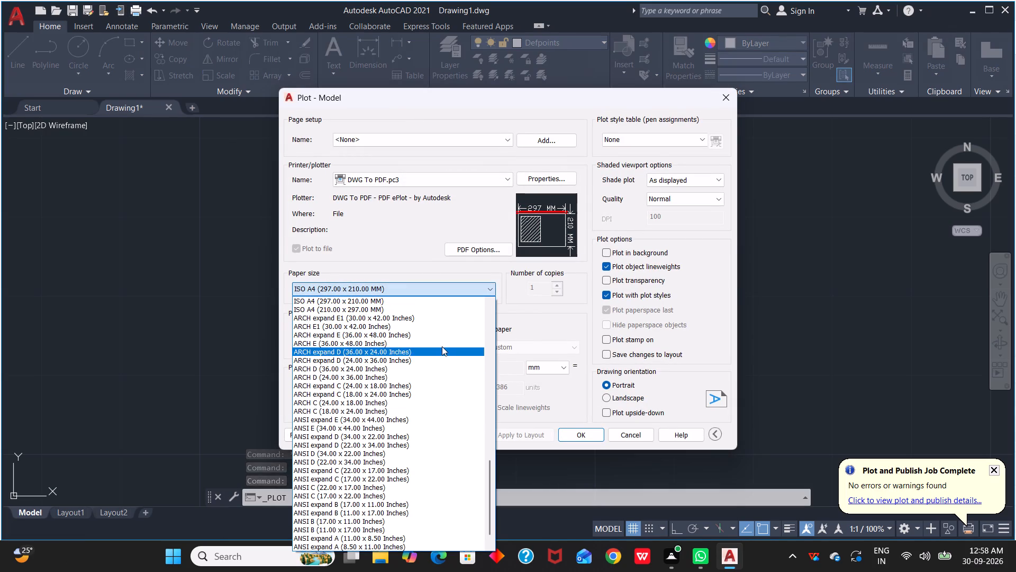
key("Escape")
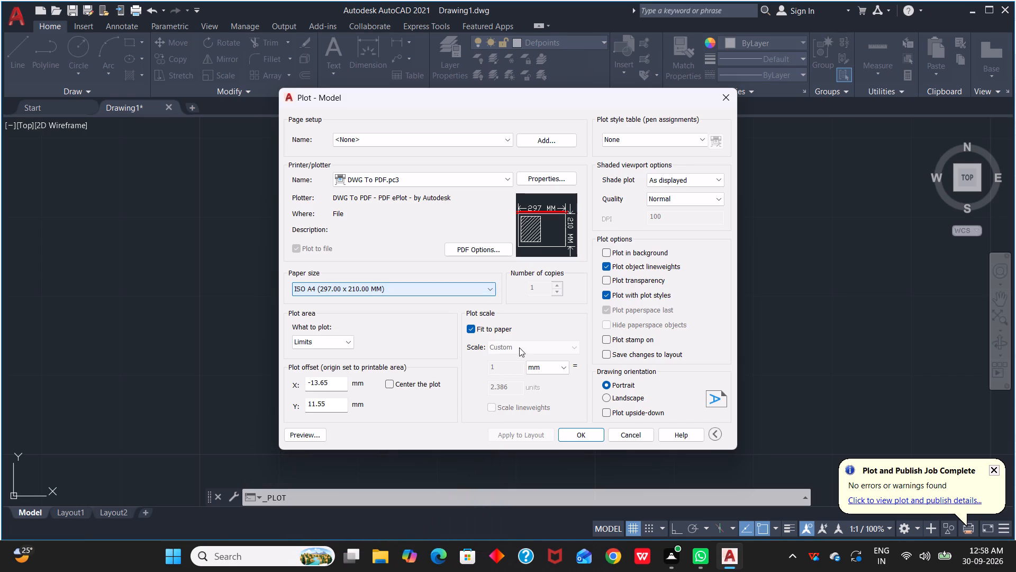
left_click(606, 397)
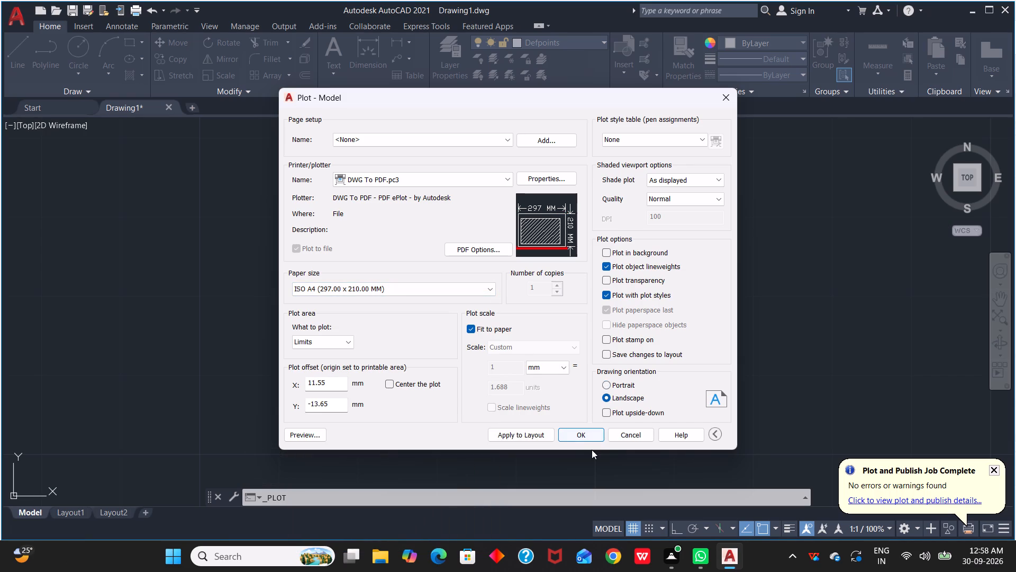
left_click(534, 435)
left_click(388, 383)
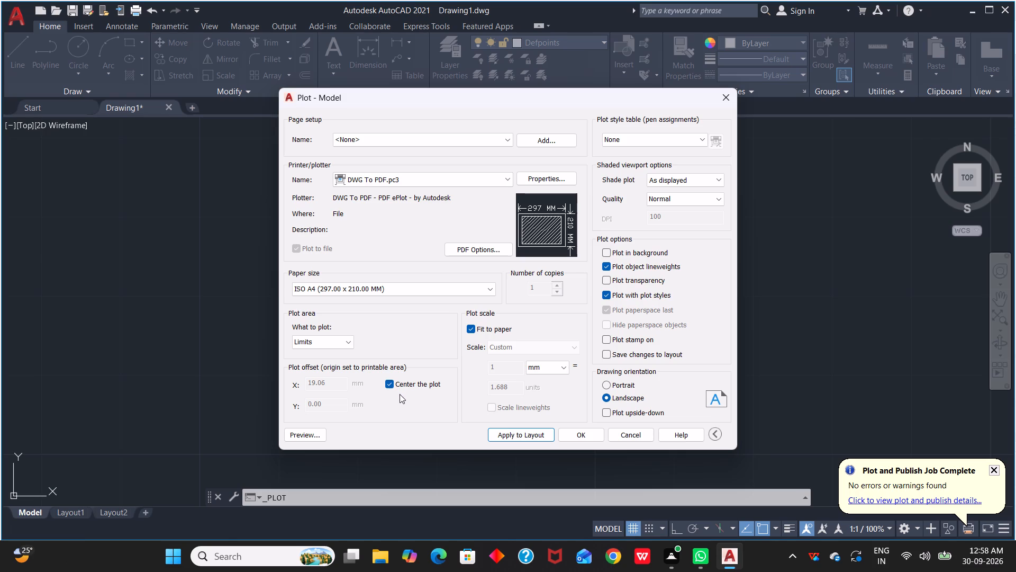
left_click(514, 435)
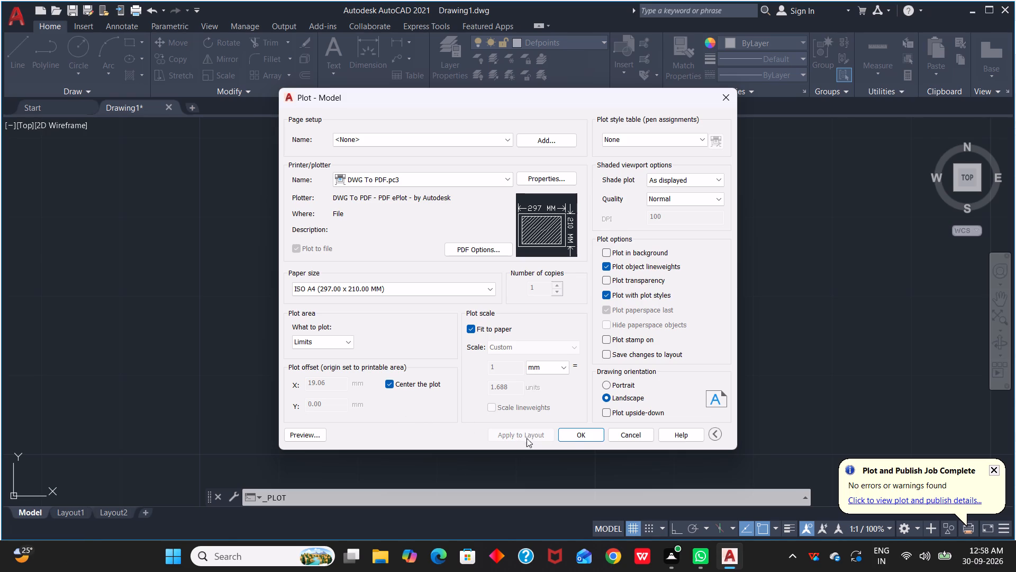
Plot the drawing to a PDF file named AZHAR VILLA in the Documents folder.
left_click(585, 439)
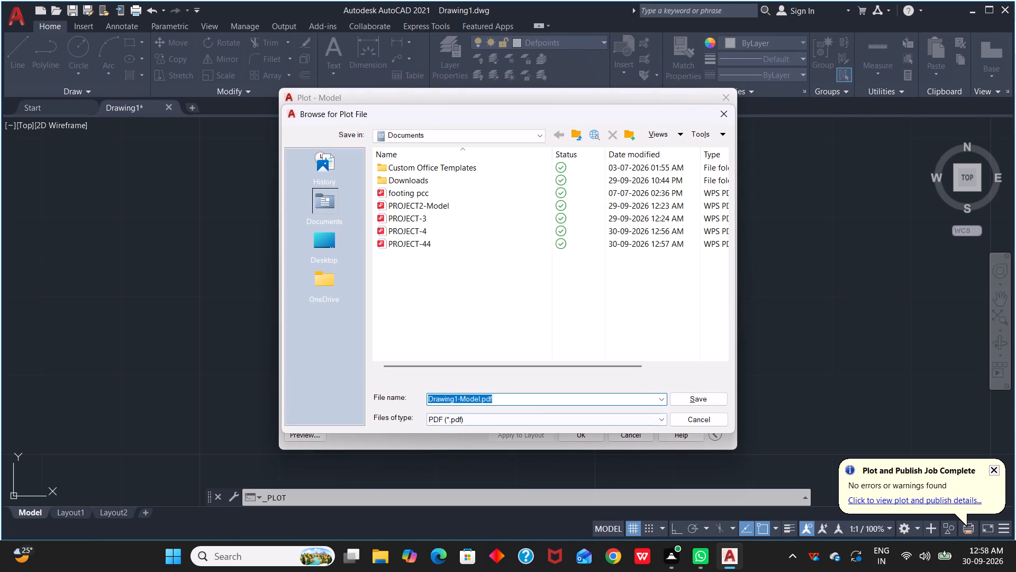
left_click(519, 399)
left_click_drag(519, 399, 433, 399)
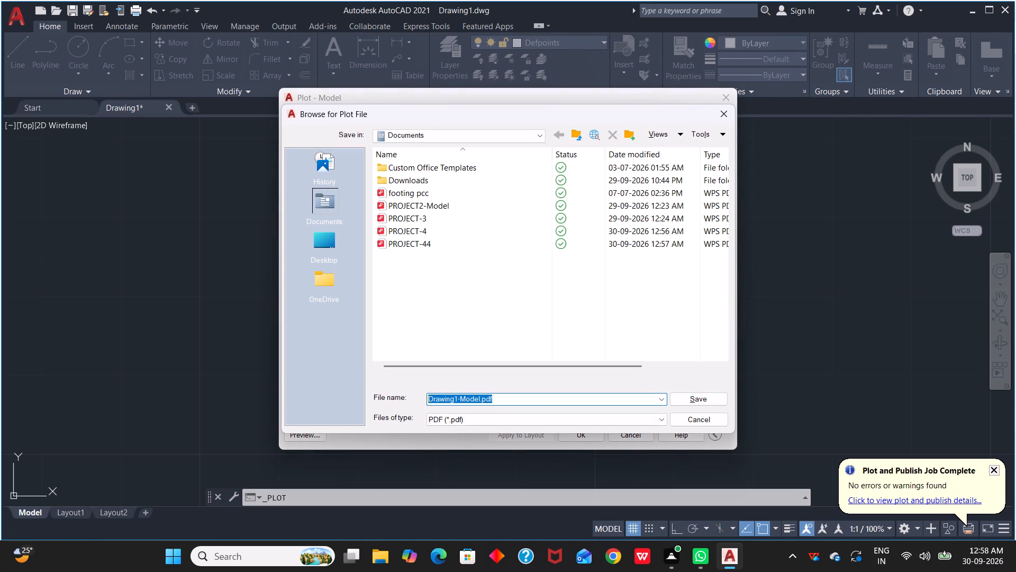
key("BackSpace")
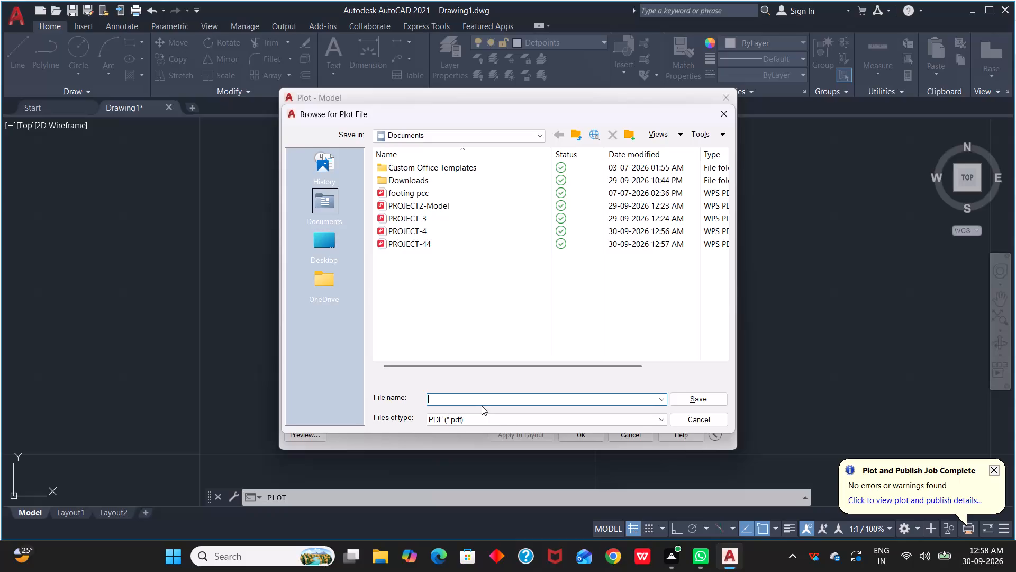
left_click(658, 417)
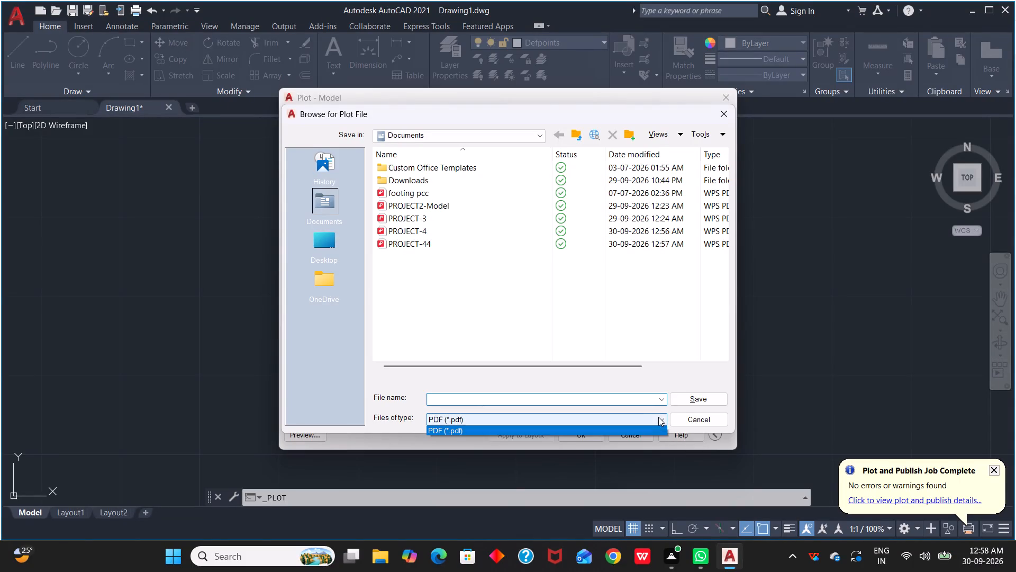
left_click(534, 427)
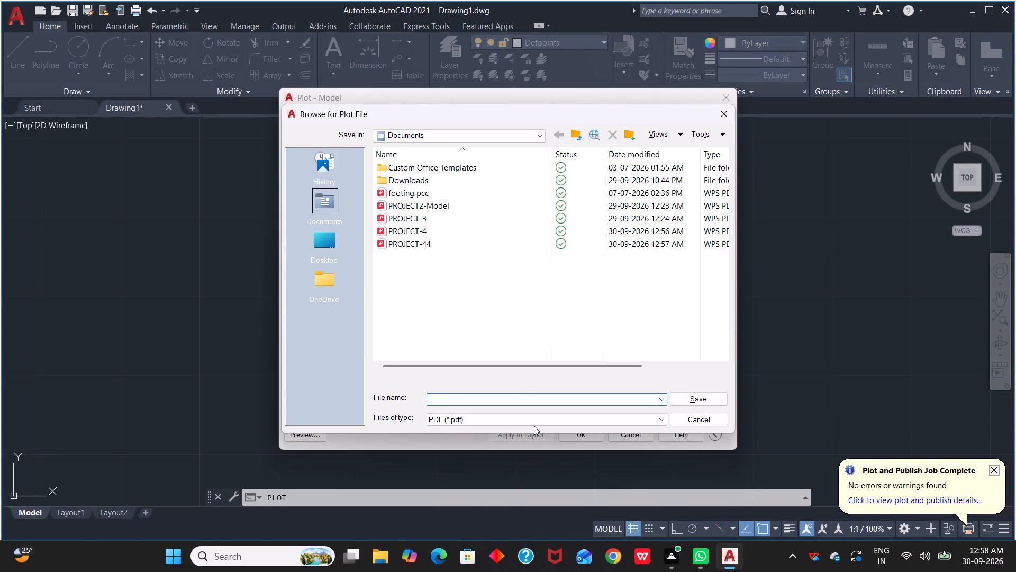
type("AZHAR")
key("space")
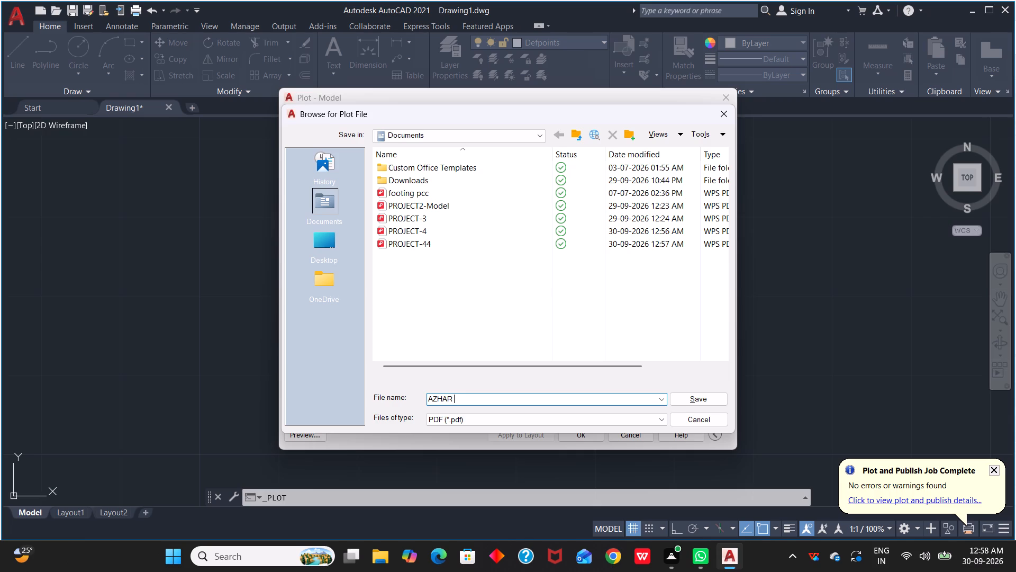
type("VILL")
key("a")
key("Return")
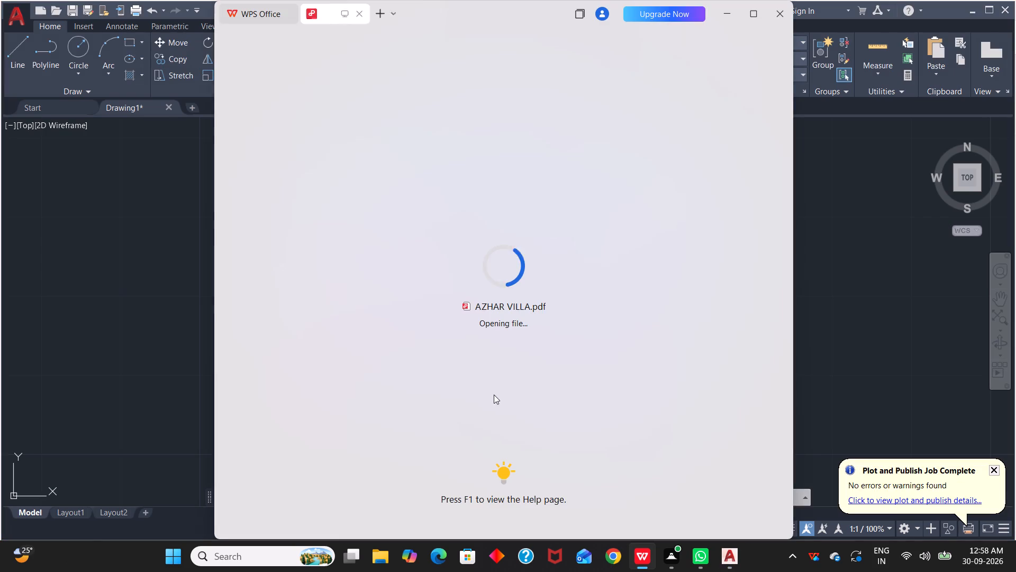
Examine the plotted AZHAR VILLA PDF page for the floor plan and close the viewer.
scroll(531, 365, "down", 6)
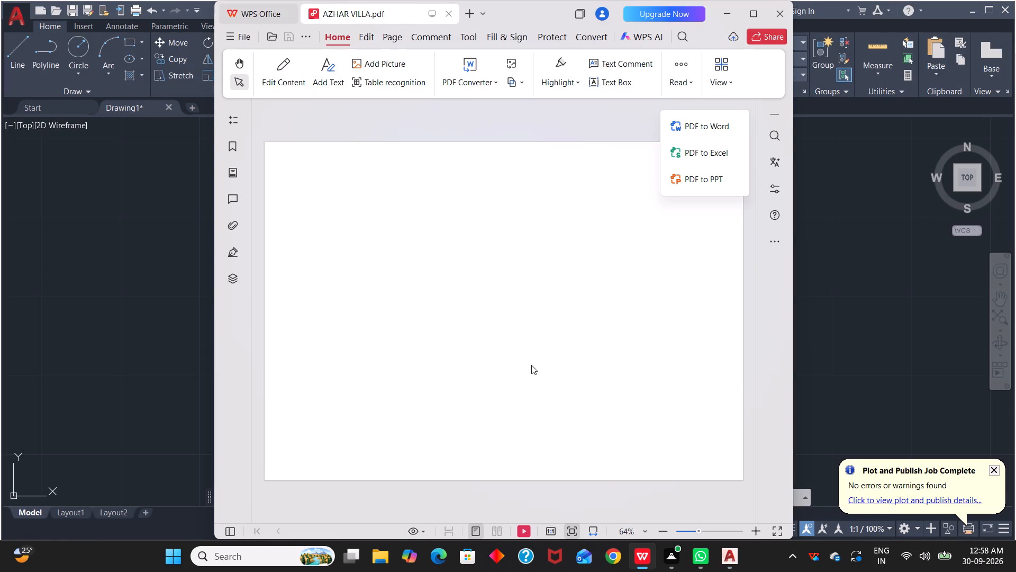
scroll(531, 365, "up", 4)
scroll(531, 365, "down", 3)
left_click(783, 20)
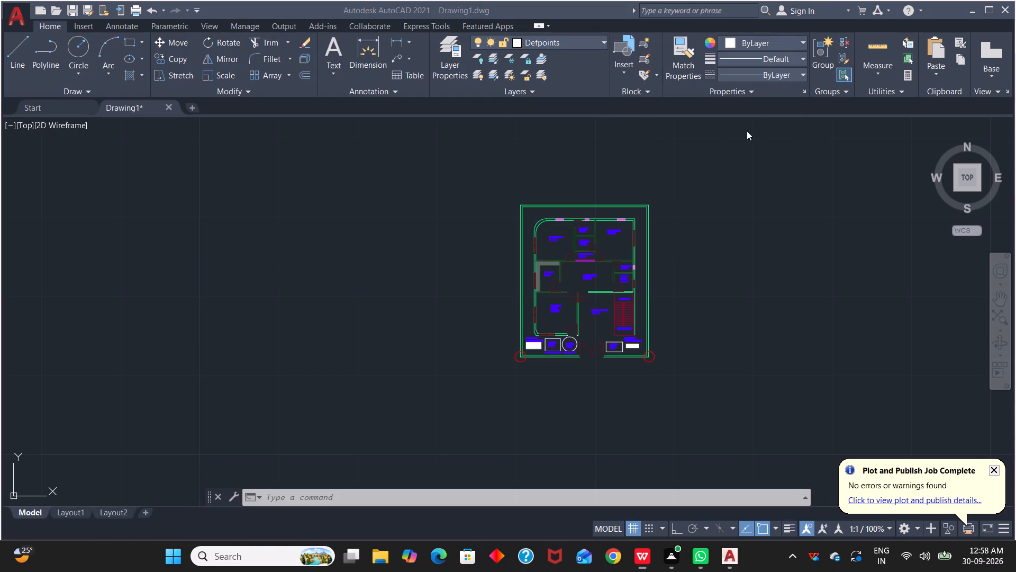
Select the entire floor plan and start a new plot with Plot in background and Save changes to layout enabled, keeping Fit to paper.
left_click_drag(493, 180, 499, 178)
left_click(681, 388)
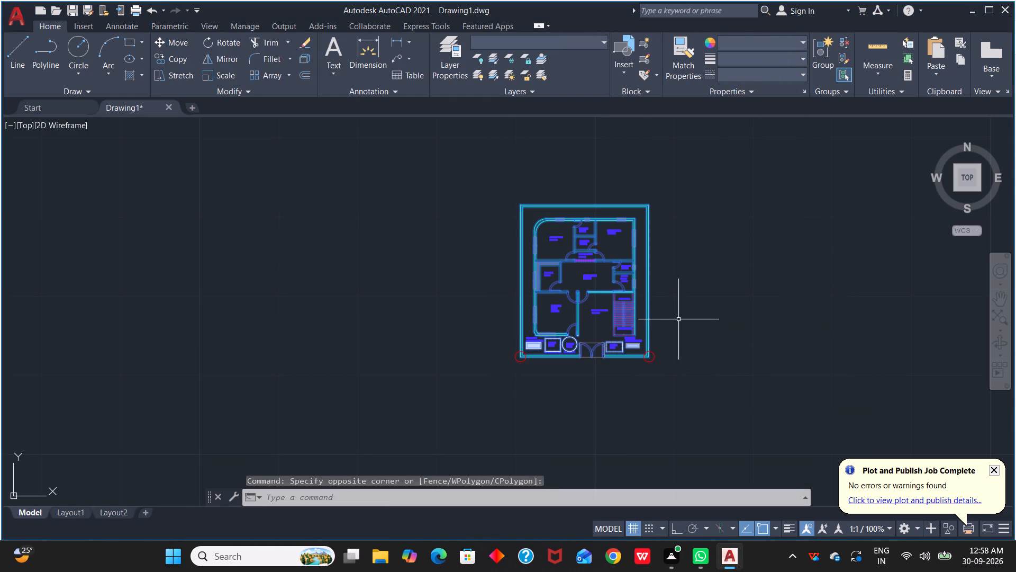
left_click(134, 5)
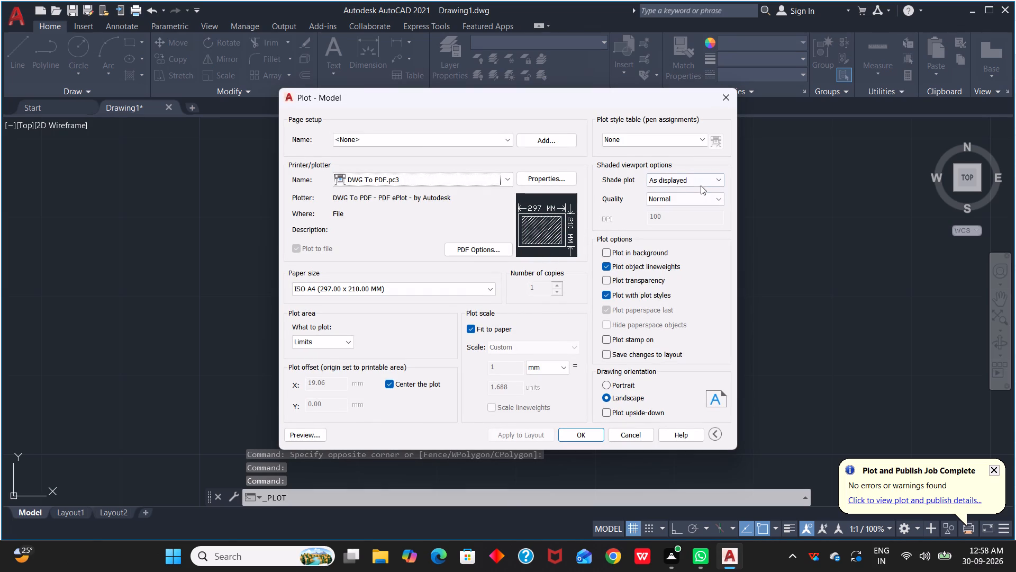
left_click(709, 177)
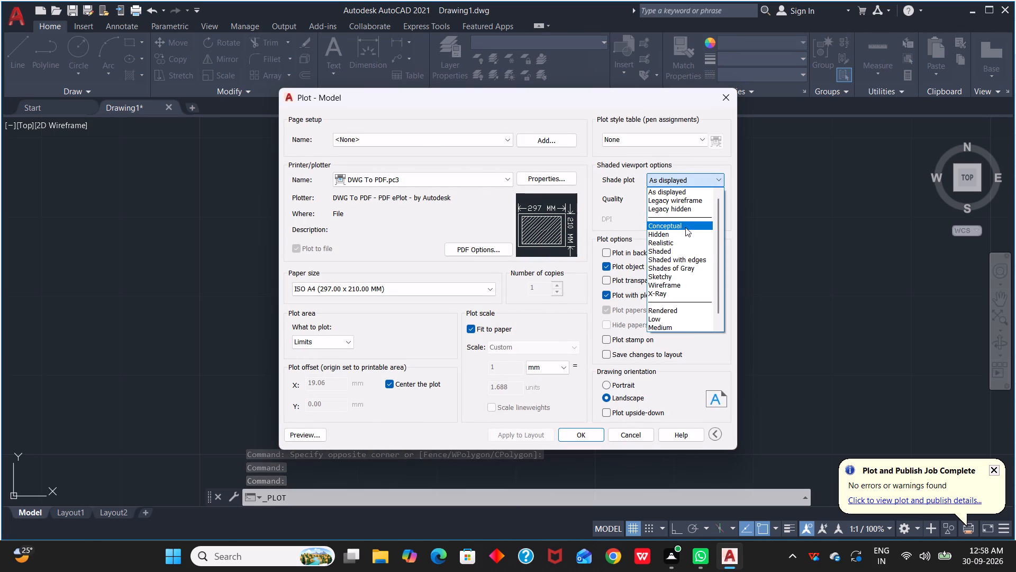
left_click(710, 176)
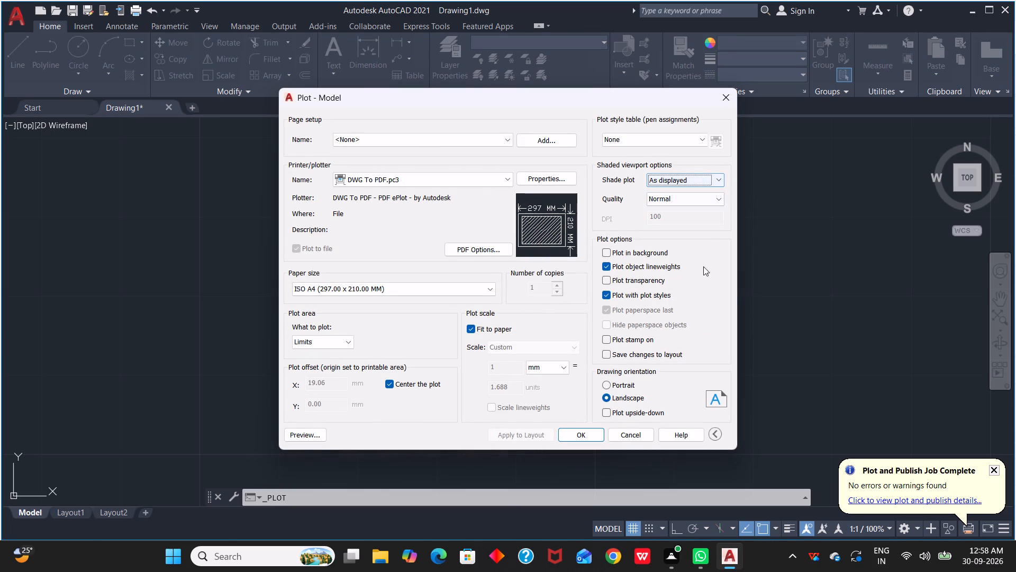
left_click(605, 252)
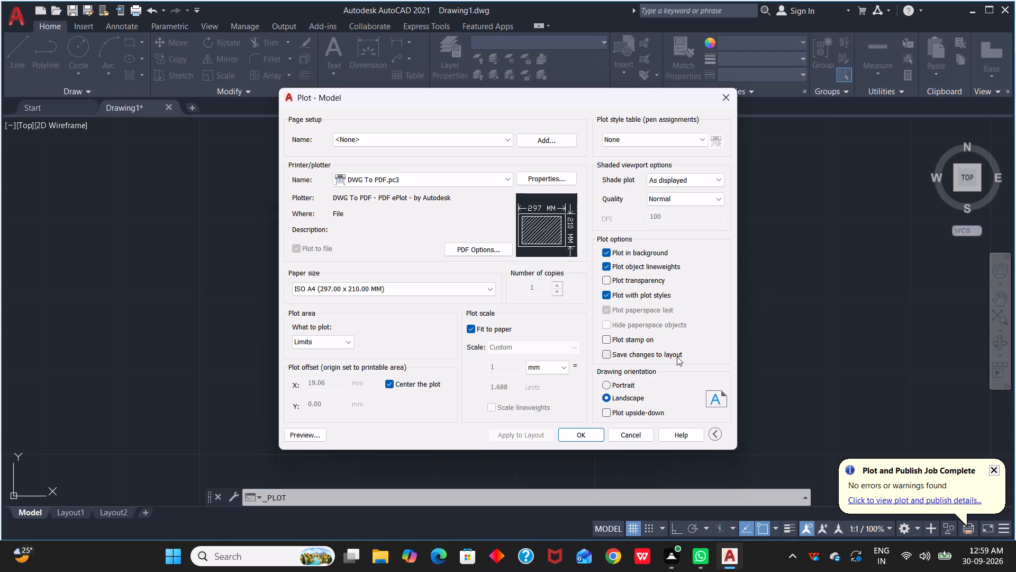
left_click(608, 352)
left_click(470, 326)
left_click(471, 328)
Preview the plot to check the floor plan on the sheet, dismiss the plot notification and try to close the preview.
left_click(314, 437)
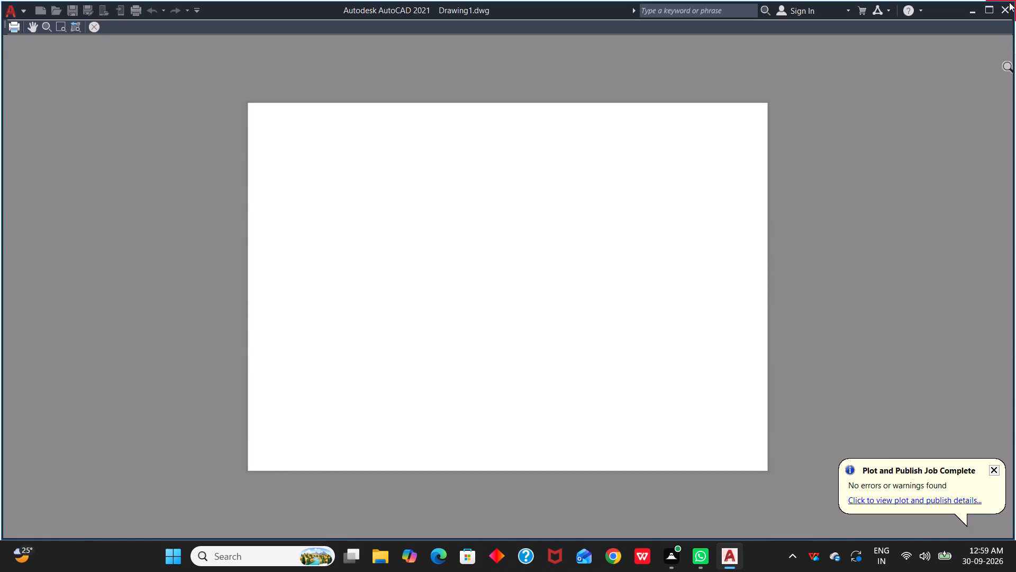
left_click(1001, 5)
left_click(1008, 10)
left_click(12, 5)
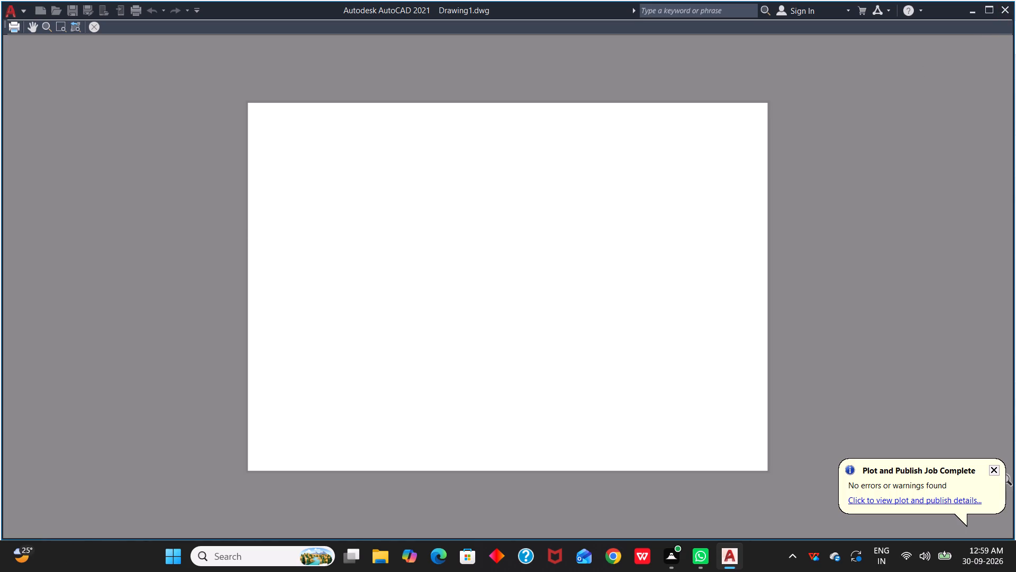
left_click(995, 469)
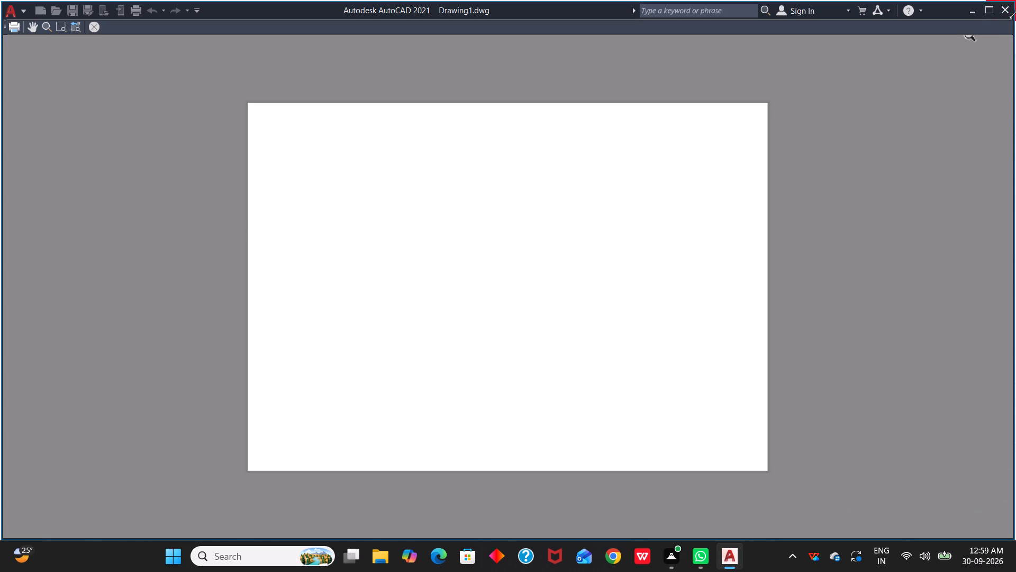
left_click(1004, 15)
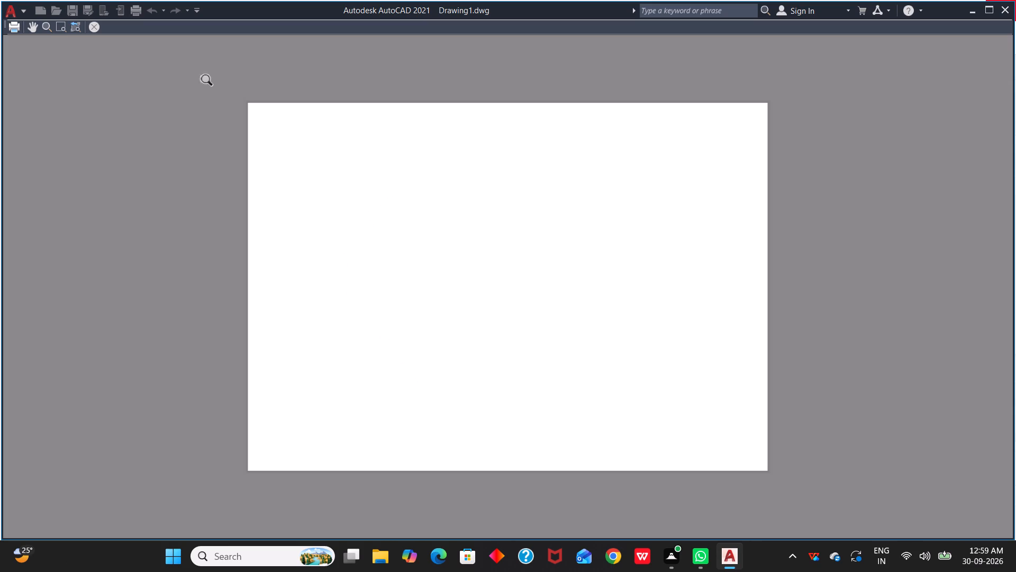
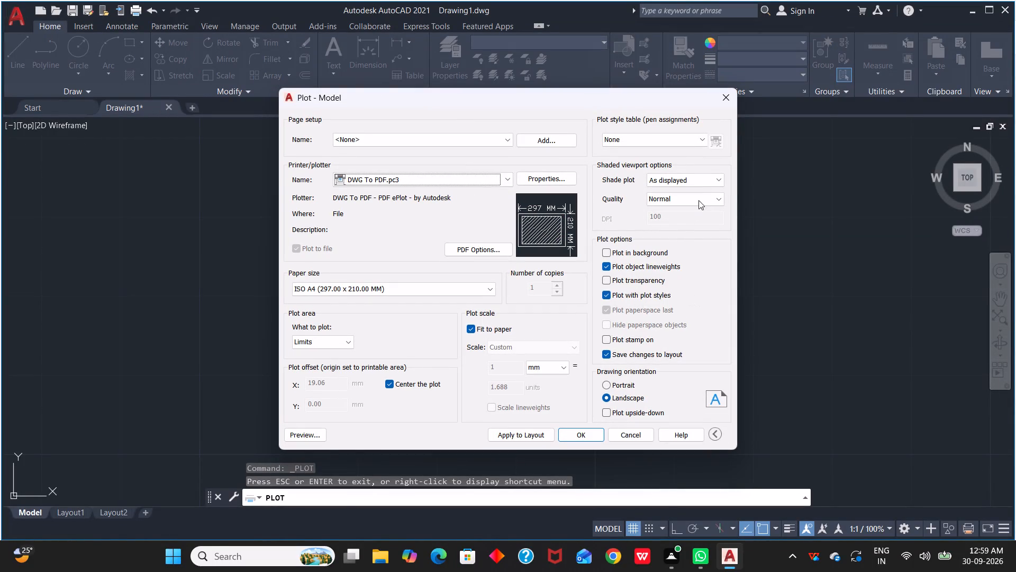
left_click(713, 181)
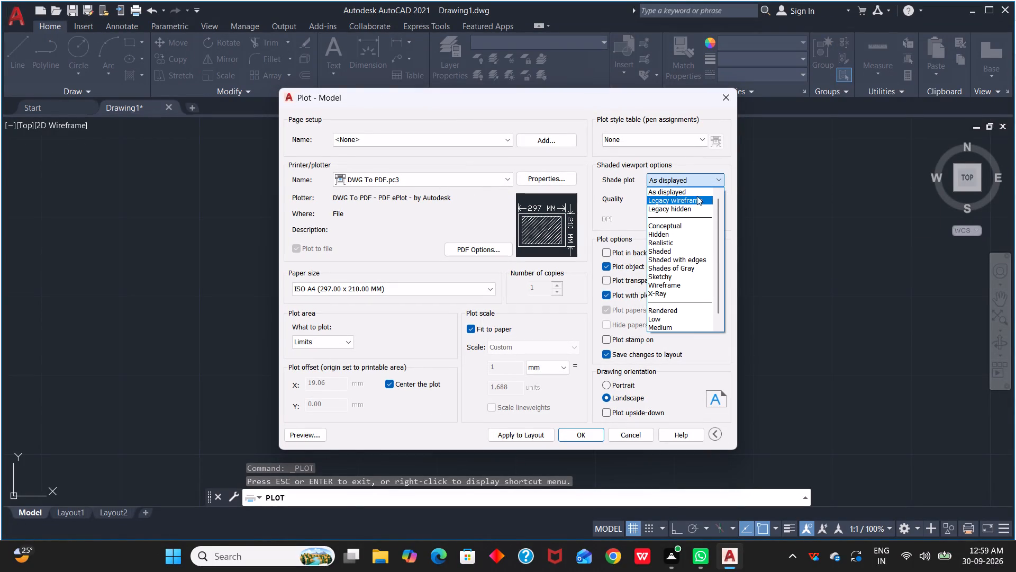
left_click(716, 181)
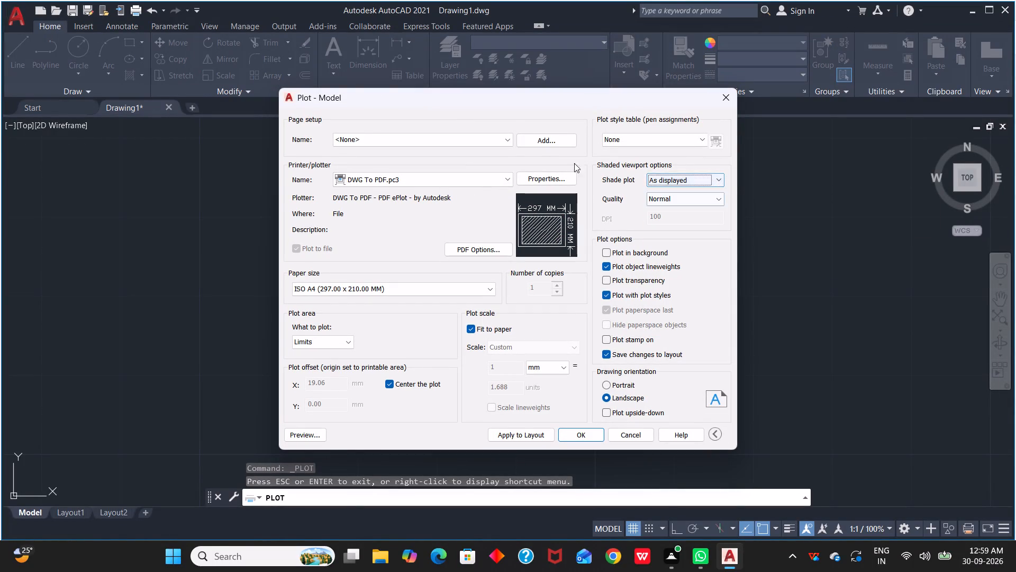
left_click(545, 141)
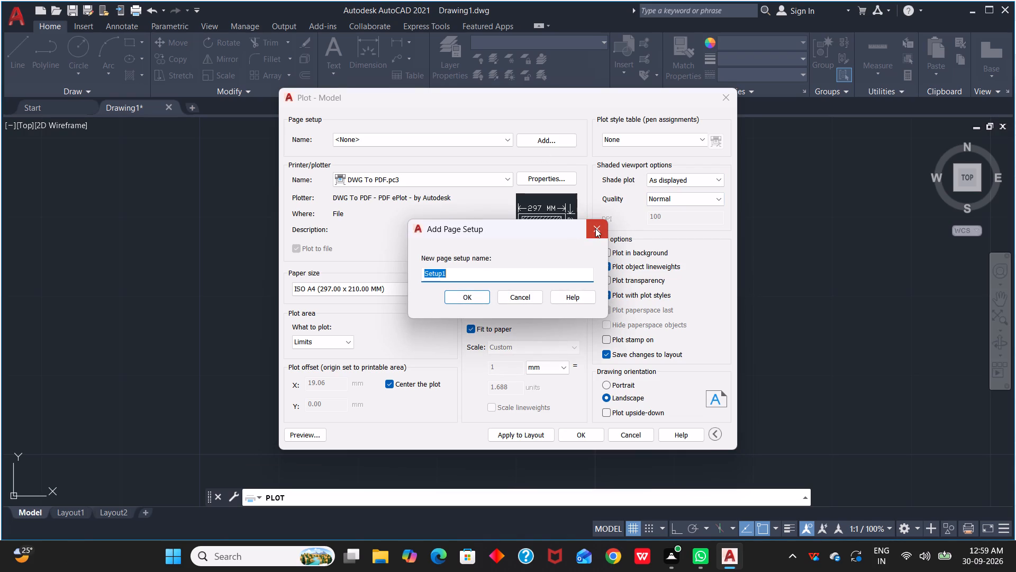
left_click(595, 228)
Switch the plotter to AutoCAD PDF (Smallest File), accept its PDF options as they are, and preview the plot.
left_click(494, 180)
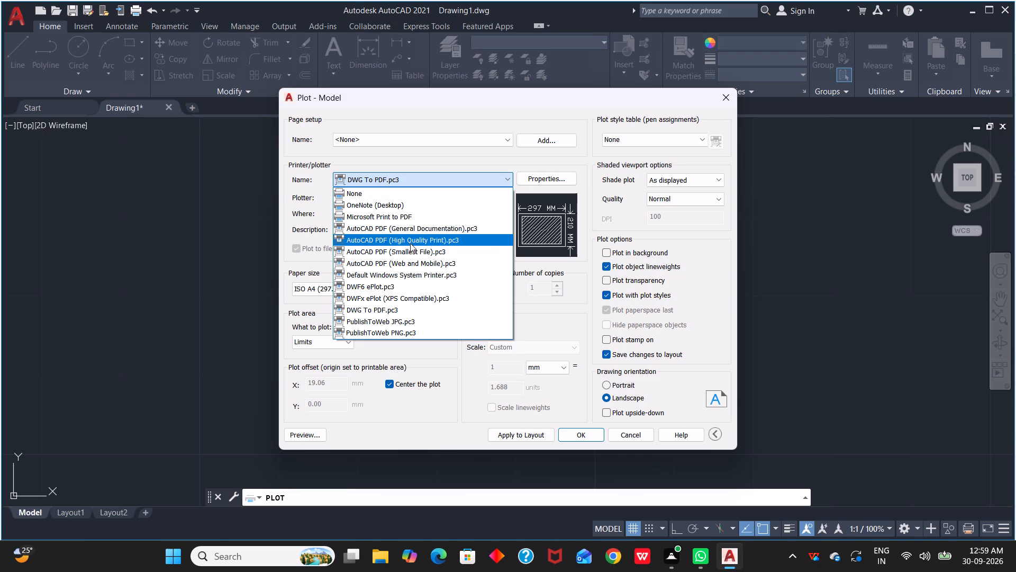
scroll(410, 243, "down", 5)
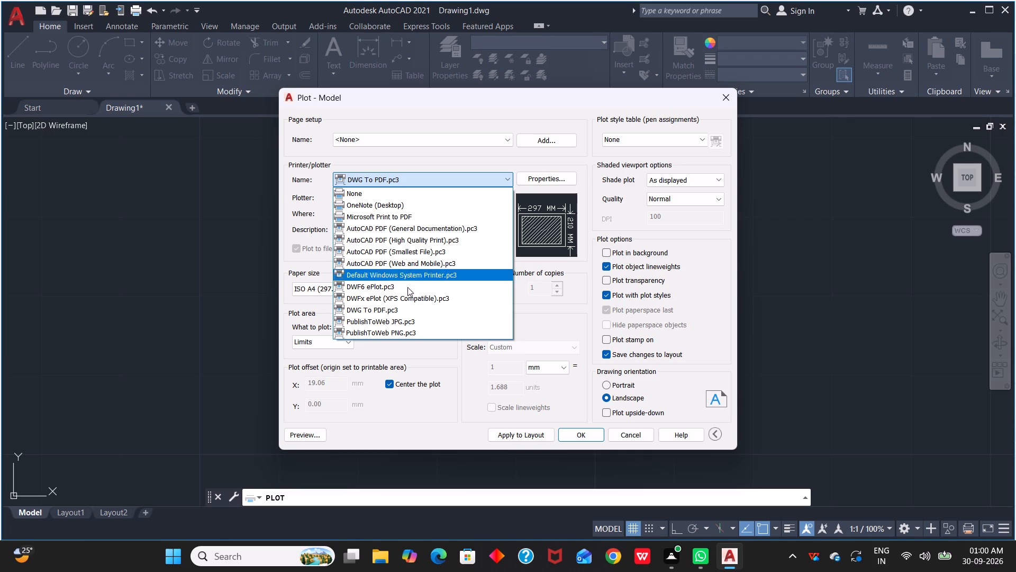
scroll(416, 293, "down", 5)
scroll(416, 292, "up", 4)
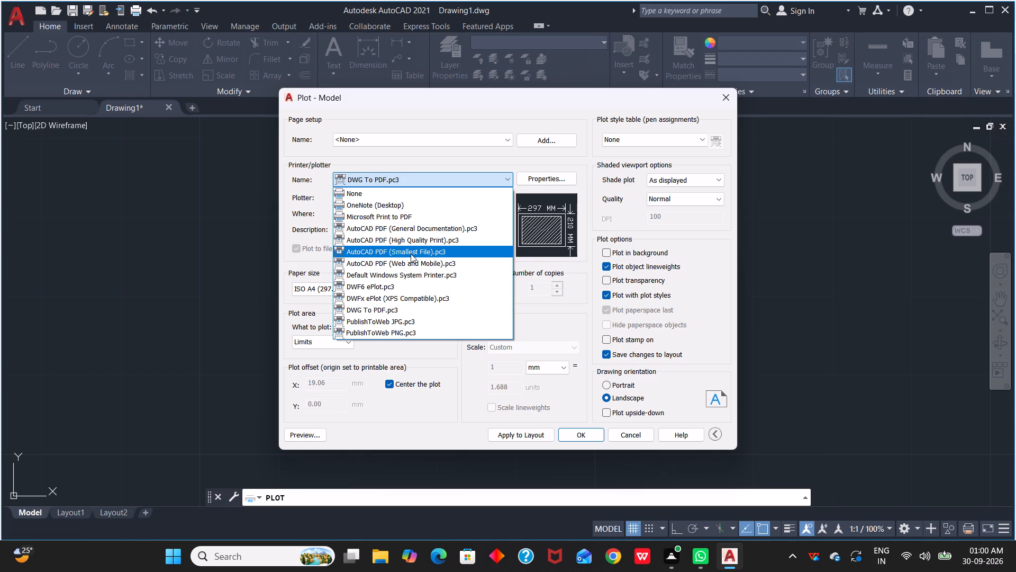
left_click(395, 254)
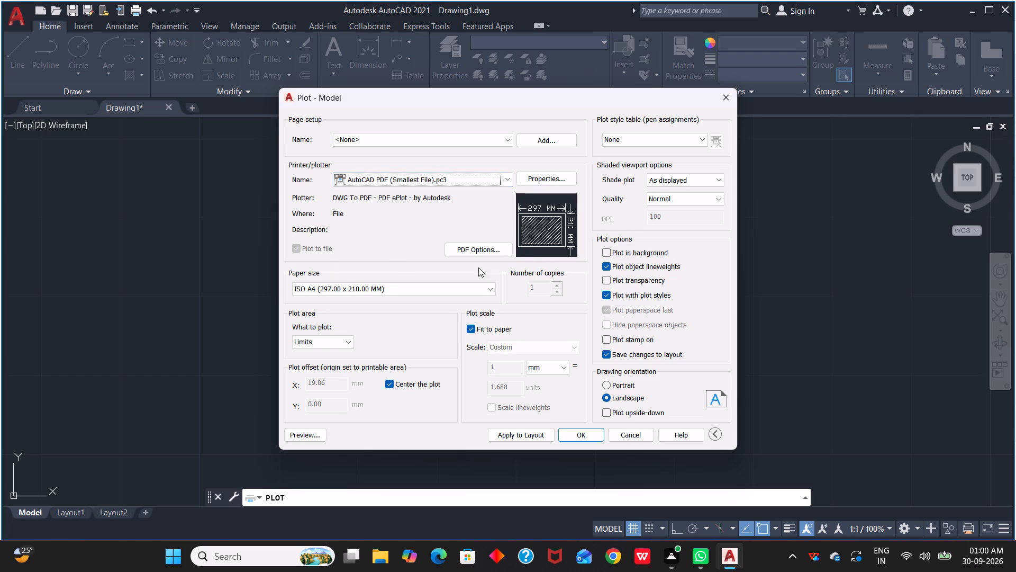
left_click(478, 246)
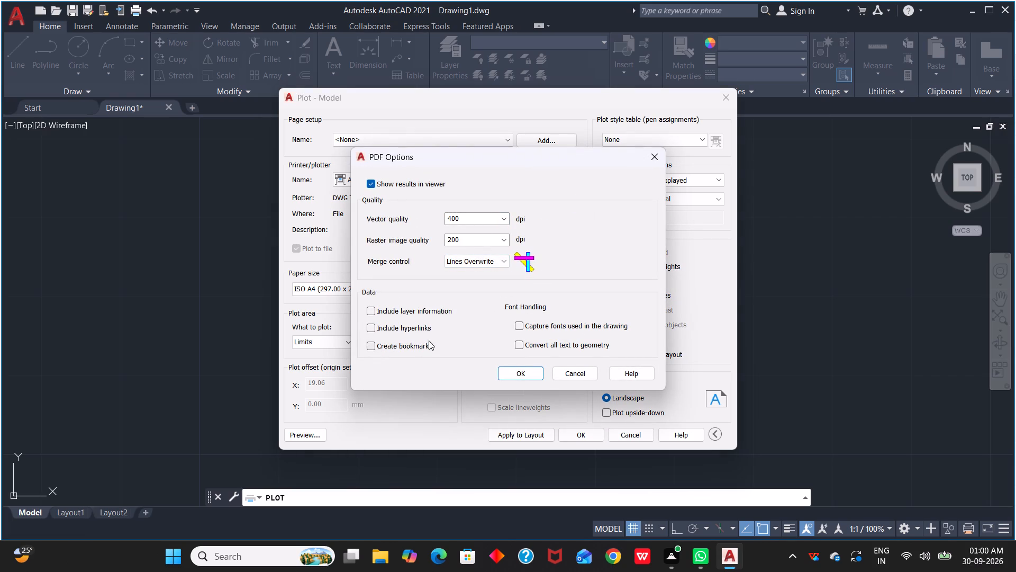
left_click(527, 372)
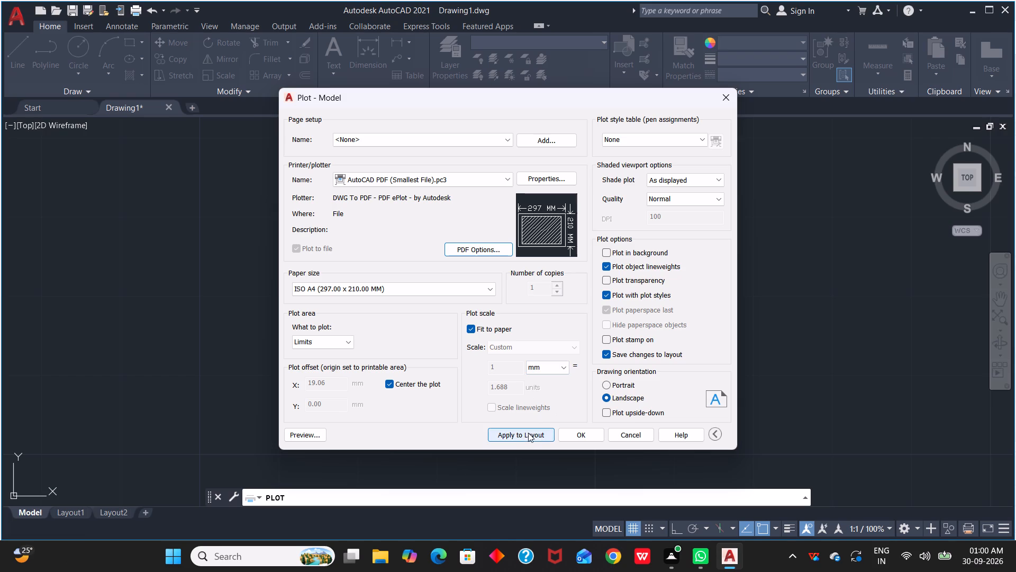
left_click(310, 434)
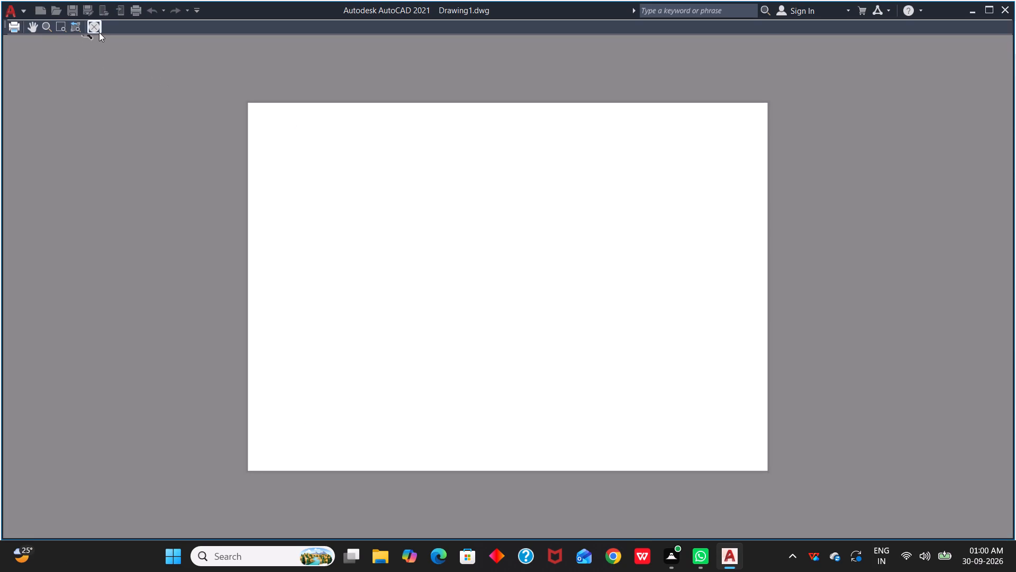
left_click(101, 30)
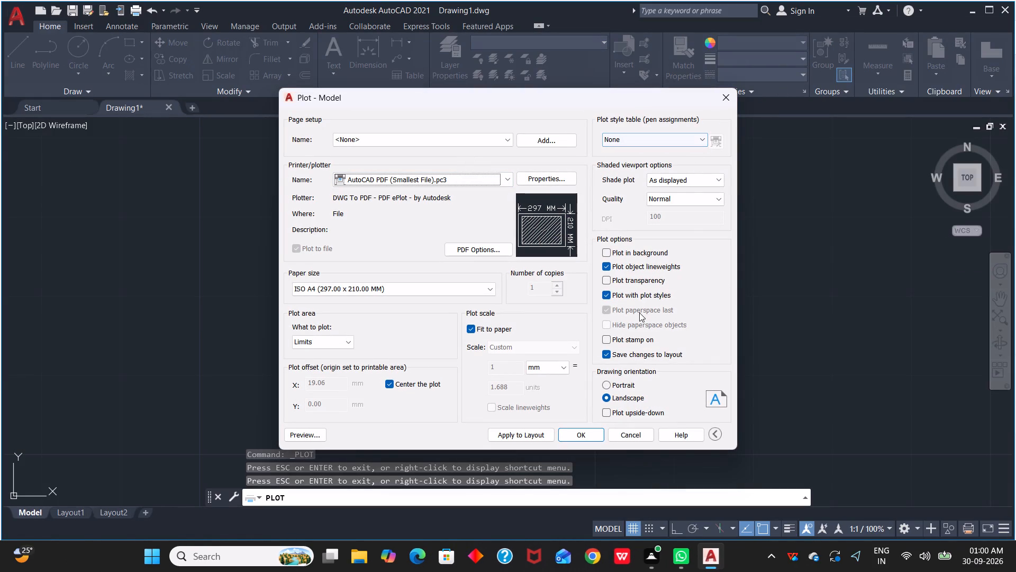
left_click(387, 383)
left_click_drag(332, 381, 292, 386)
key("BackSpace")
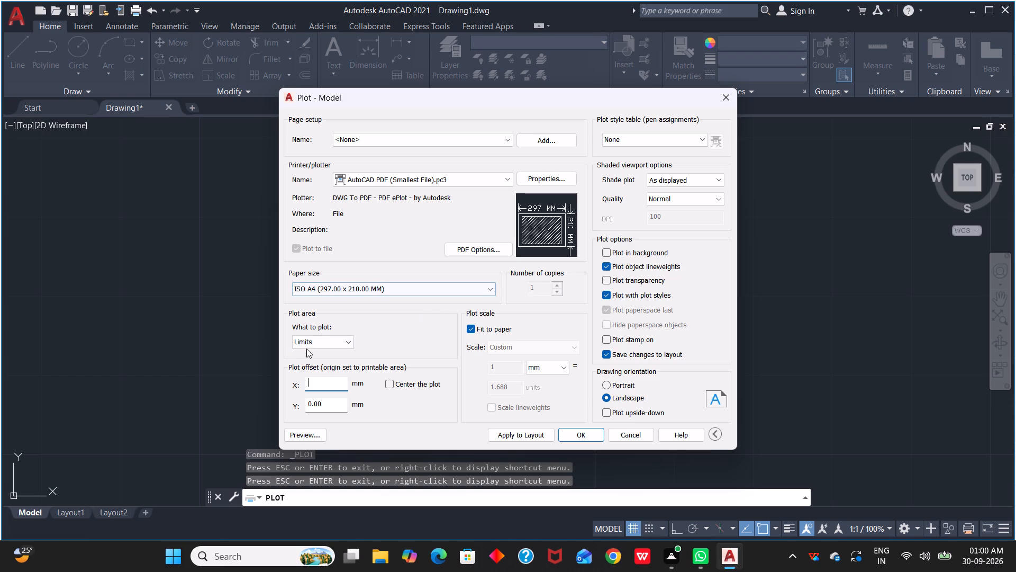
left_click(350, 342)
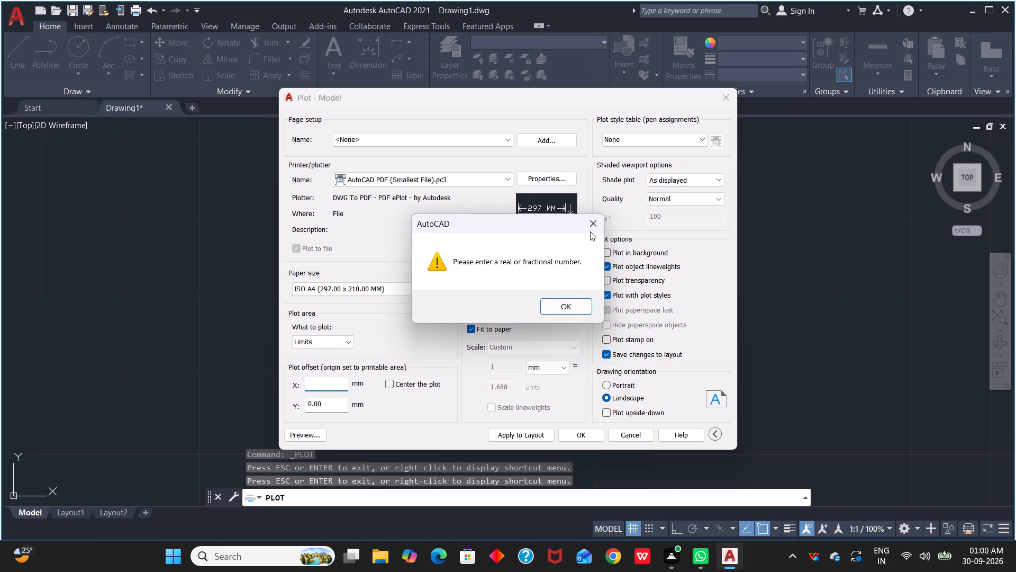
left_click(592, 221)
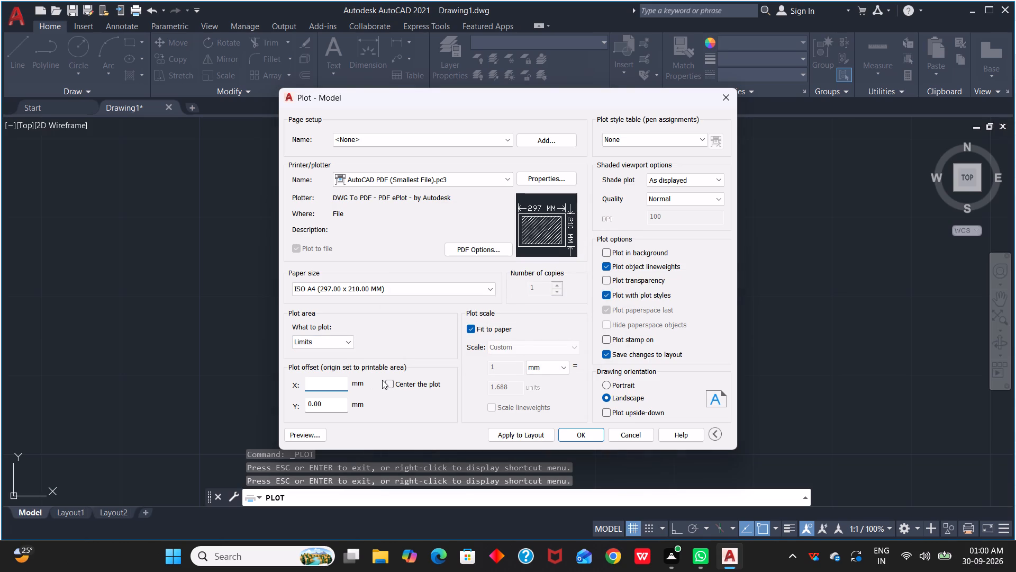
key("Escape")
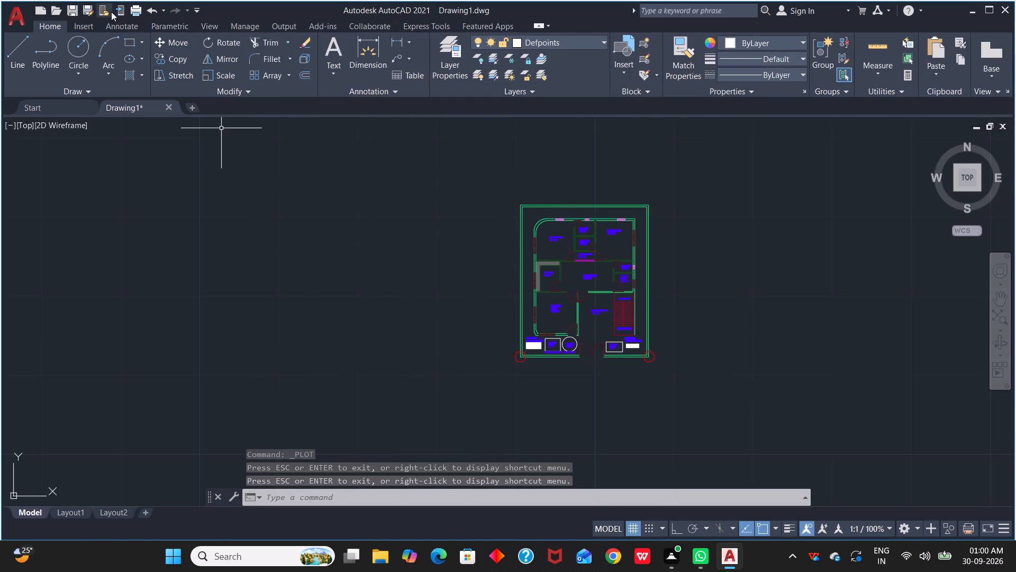
Plot the Display area with DWG To PDF, applied to the layout, as Drawing1-Model.pdf in Documents, and close the PDF viewer.
left_click(135, 6)
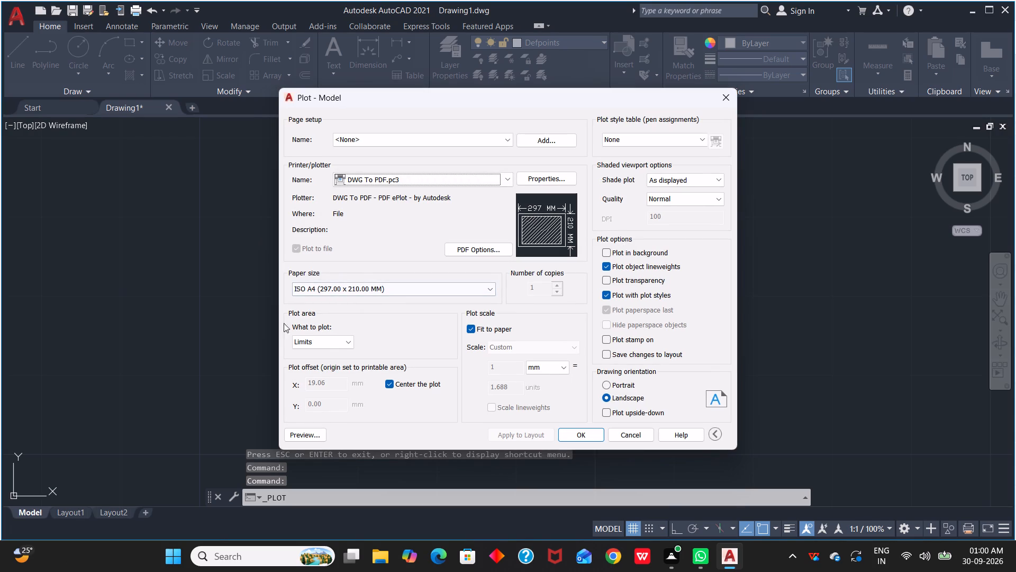
left_click(350, 343)
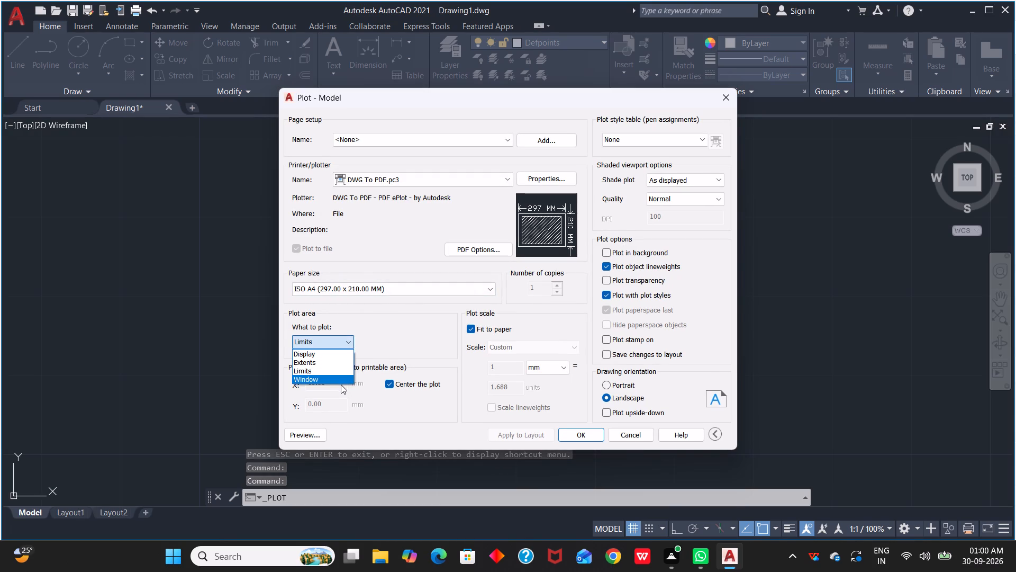
left_click(327, 352)
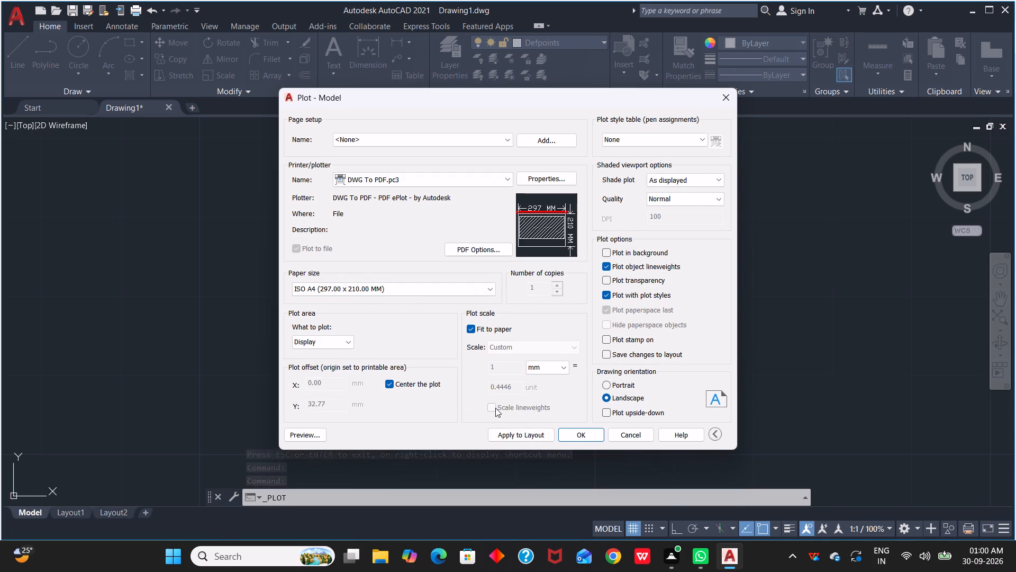
left_click(537, 437)
left_click(583, 438)
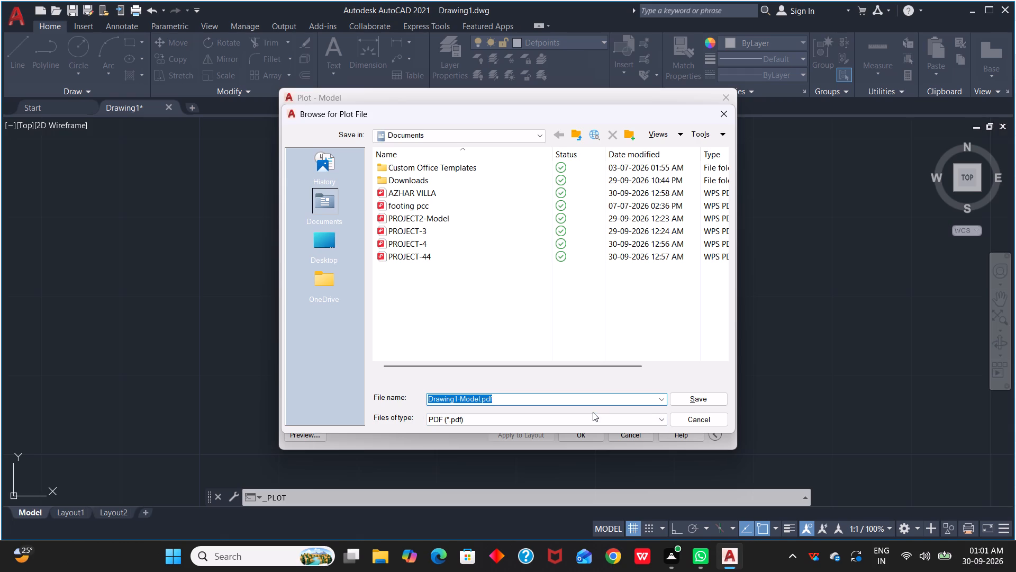
left_click(705, 403)
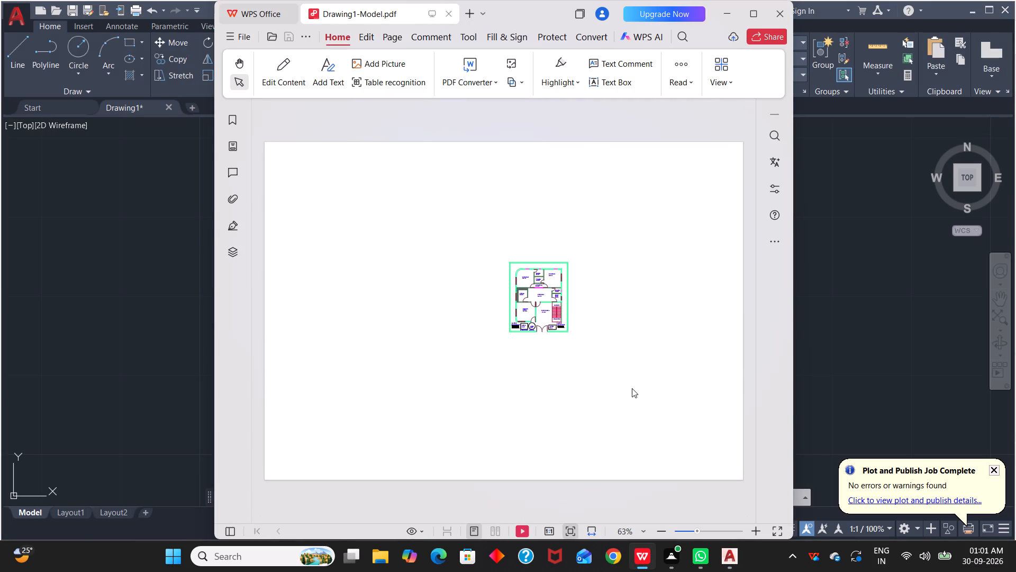
left_click(488, 238)
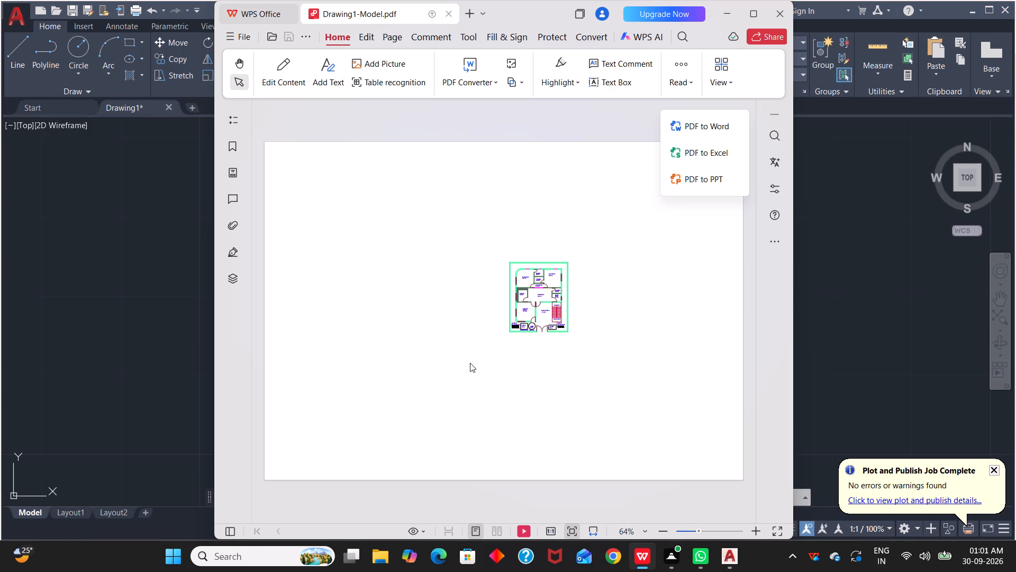
left_click(774, 15)
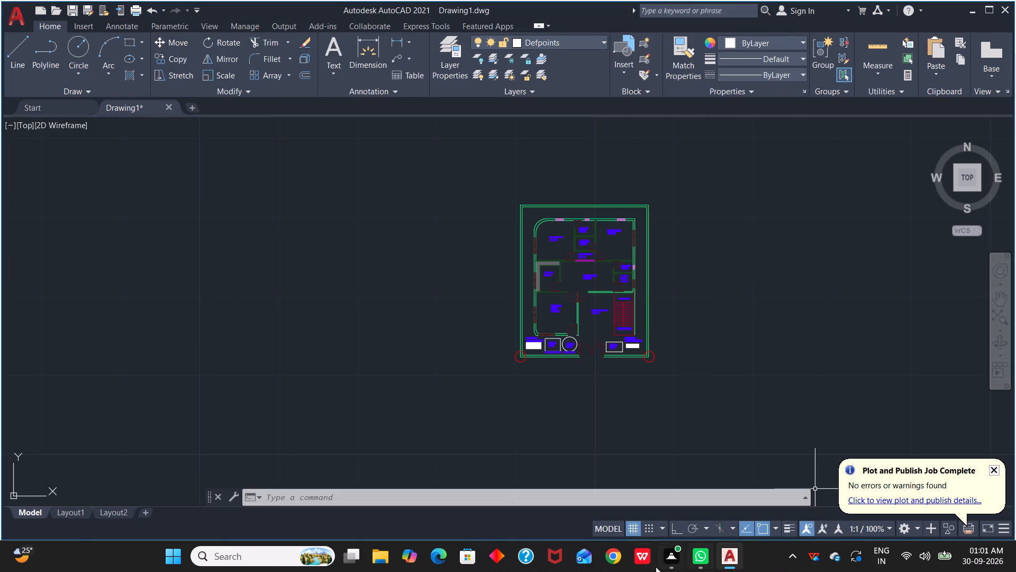